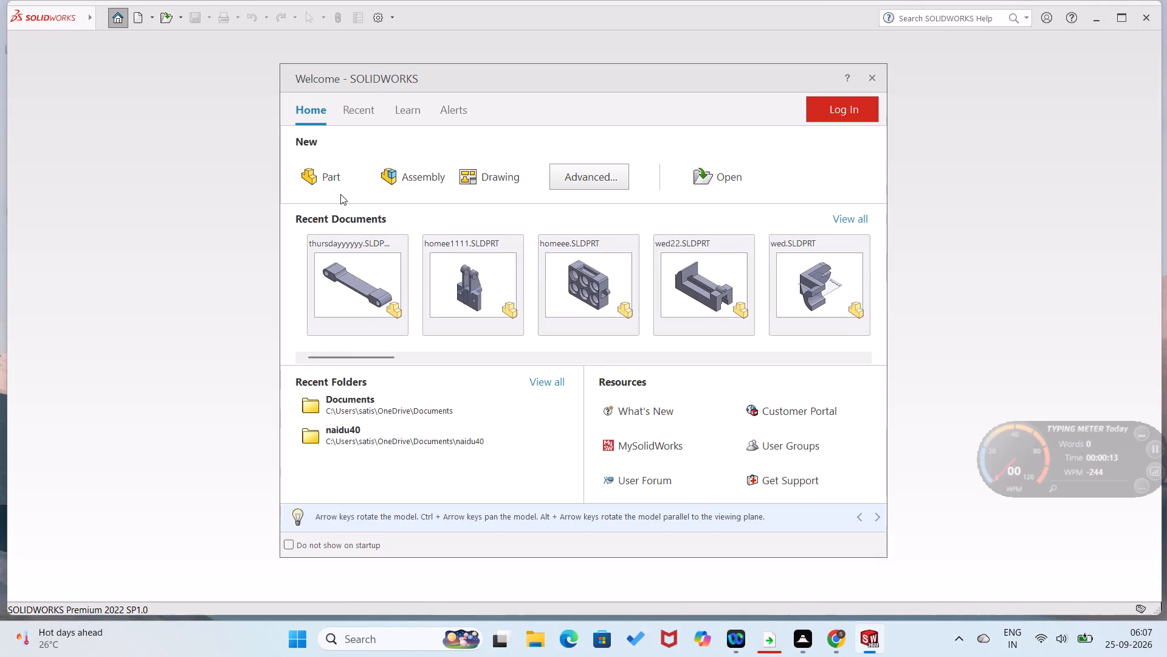
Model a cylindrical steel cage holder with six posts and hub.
Create a new part and start a sketch on the Right Plane.
left_click(326, 178)
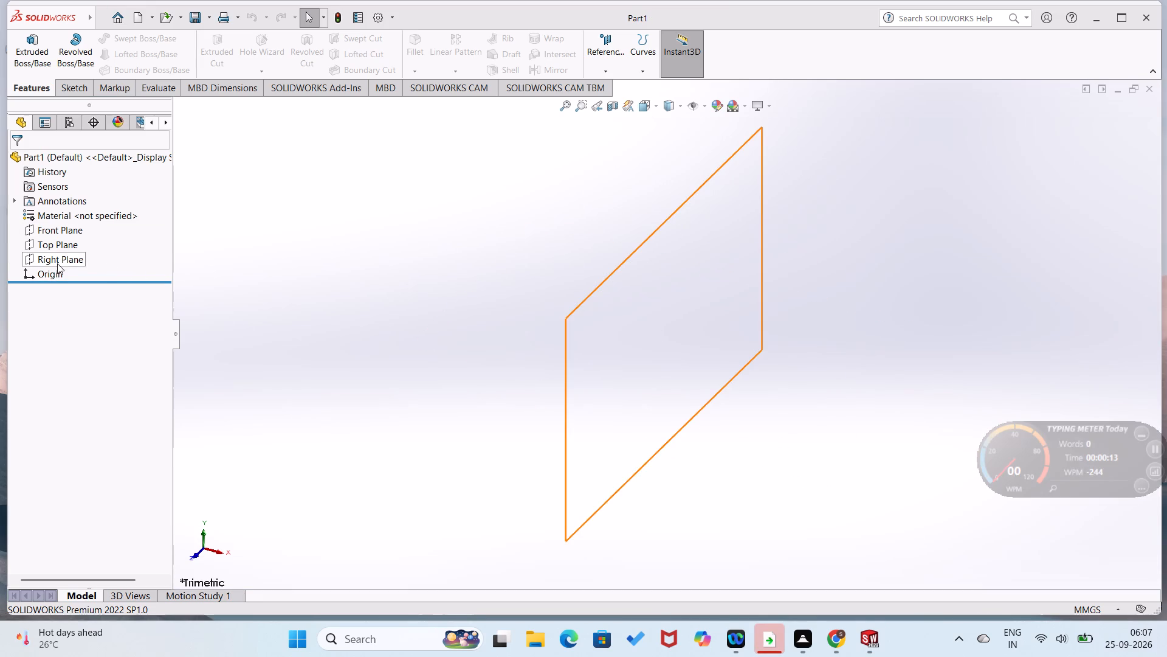
left_click(61, 226)
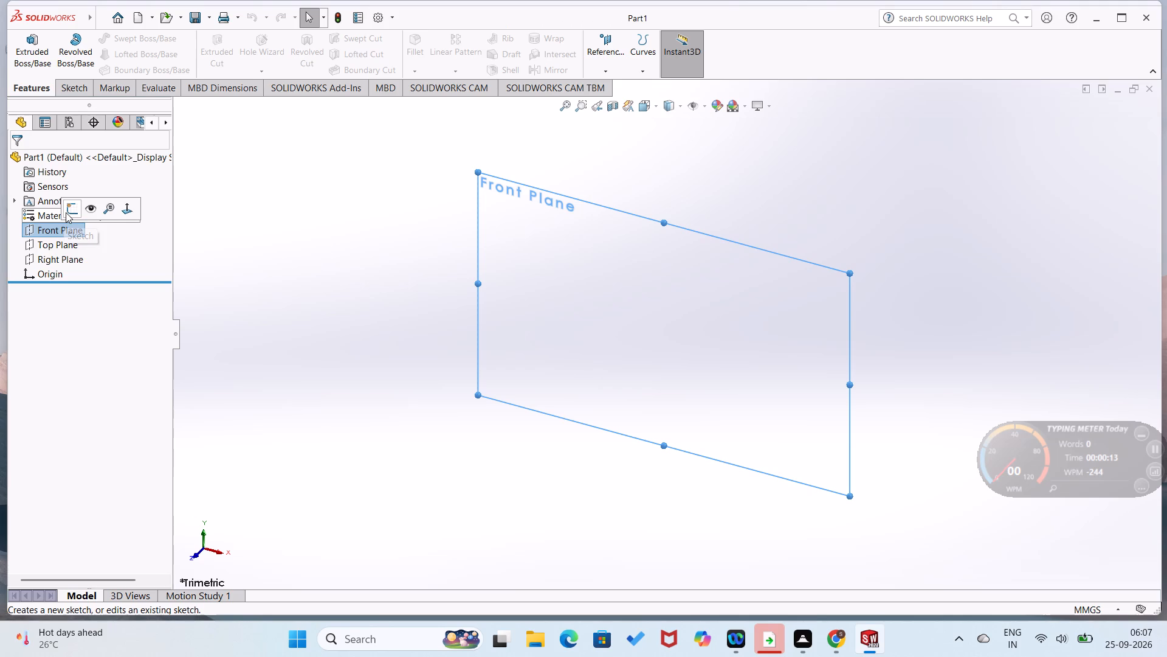
left_click(63, 256)
left_click(69, 234)
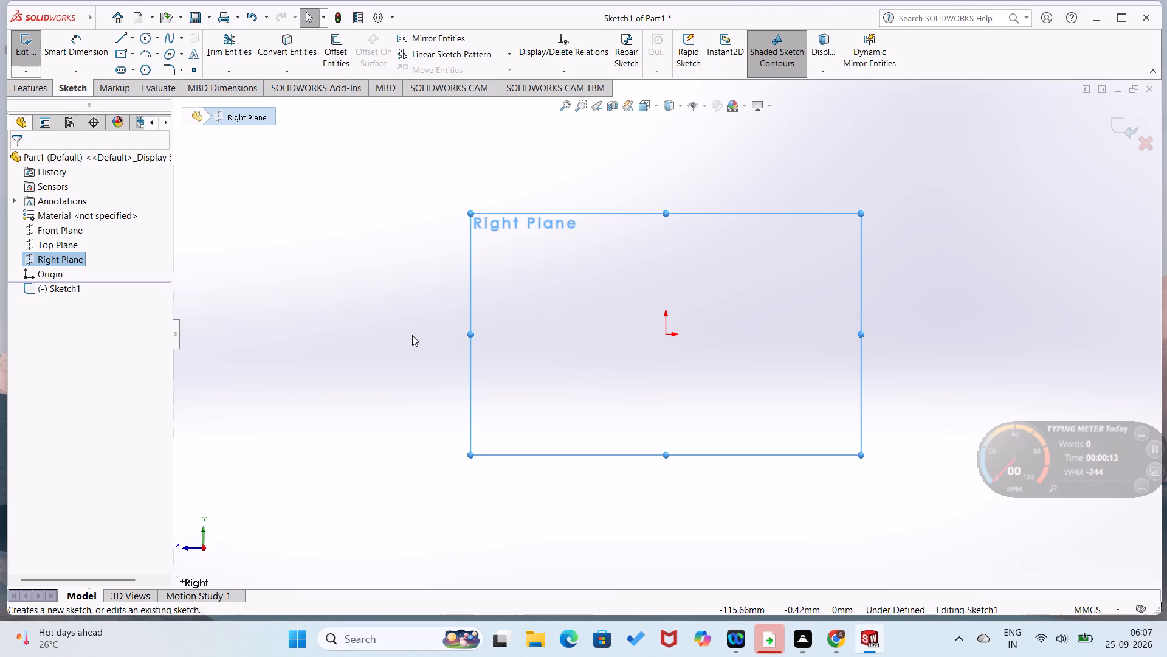
Sketch the upper outline from the origin: about 34 mm vertical, 16 mm horizontal, a 9 mm radius tangent arc and a 127 mm horizontal line.
right_click_drag(498, 343, 379, 414)
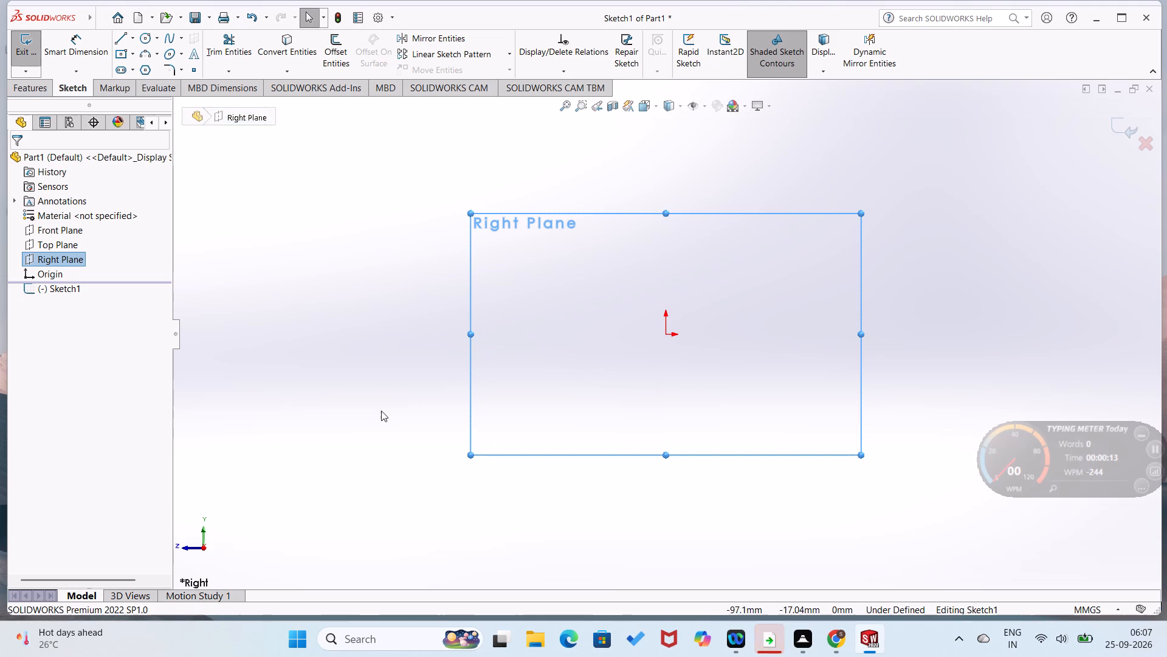
left_click(665, 333)
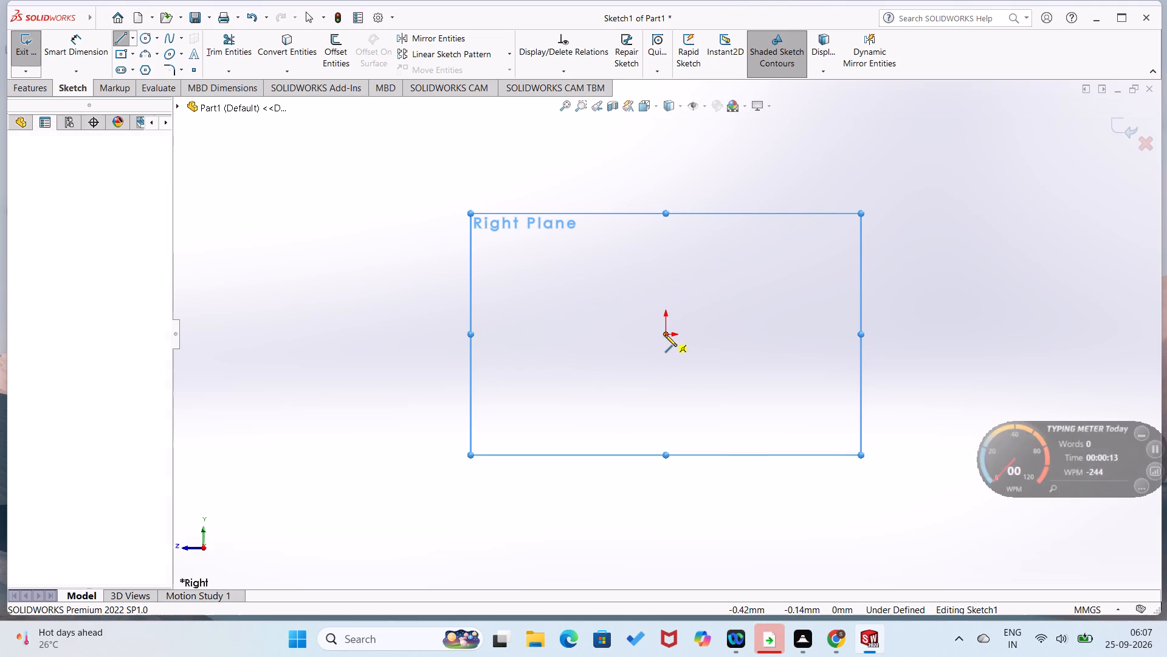
left_click(665, 259)
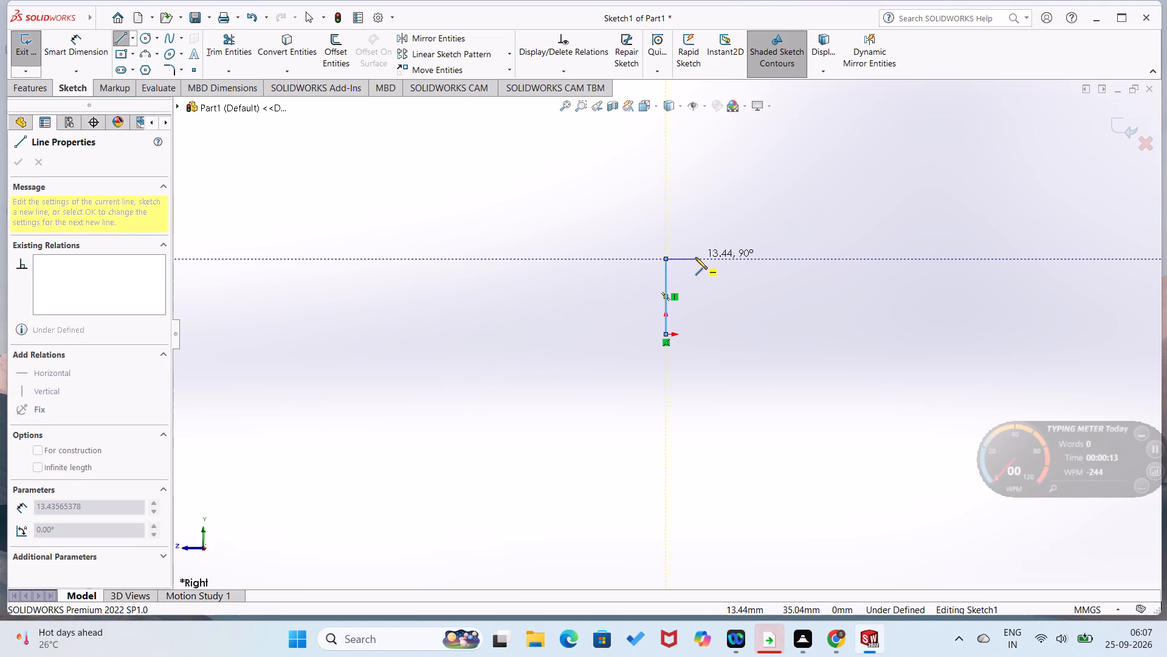
left_click(701, 257)
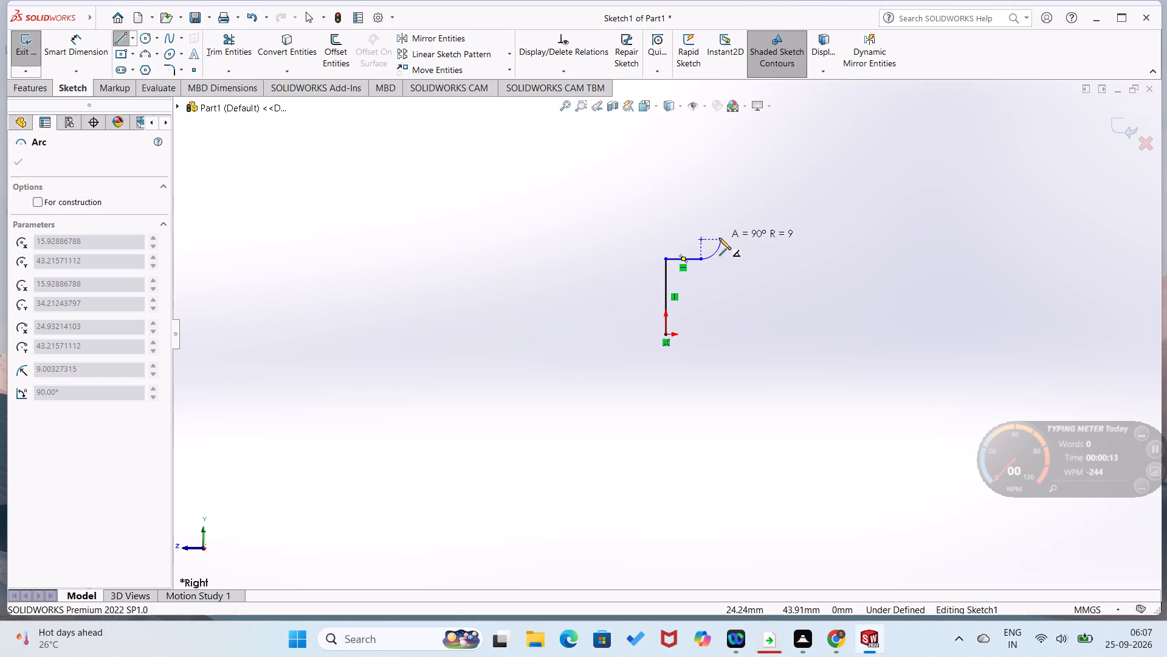
left_click(720, 238)
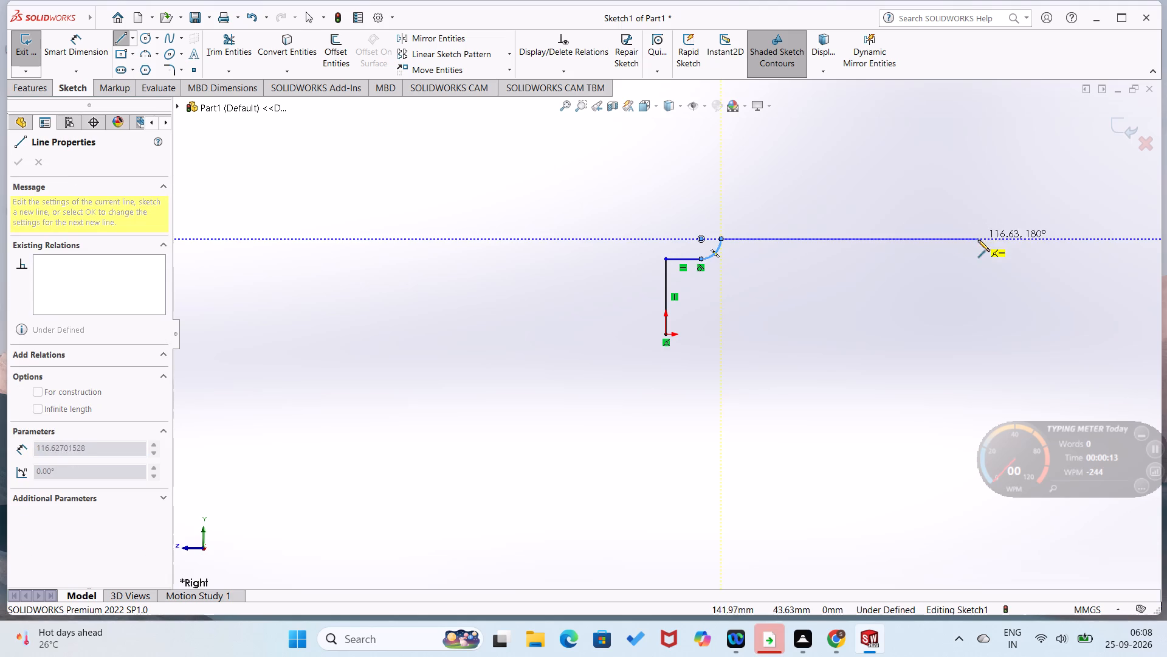
left_click(1000, 240)
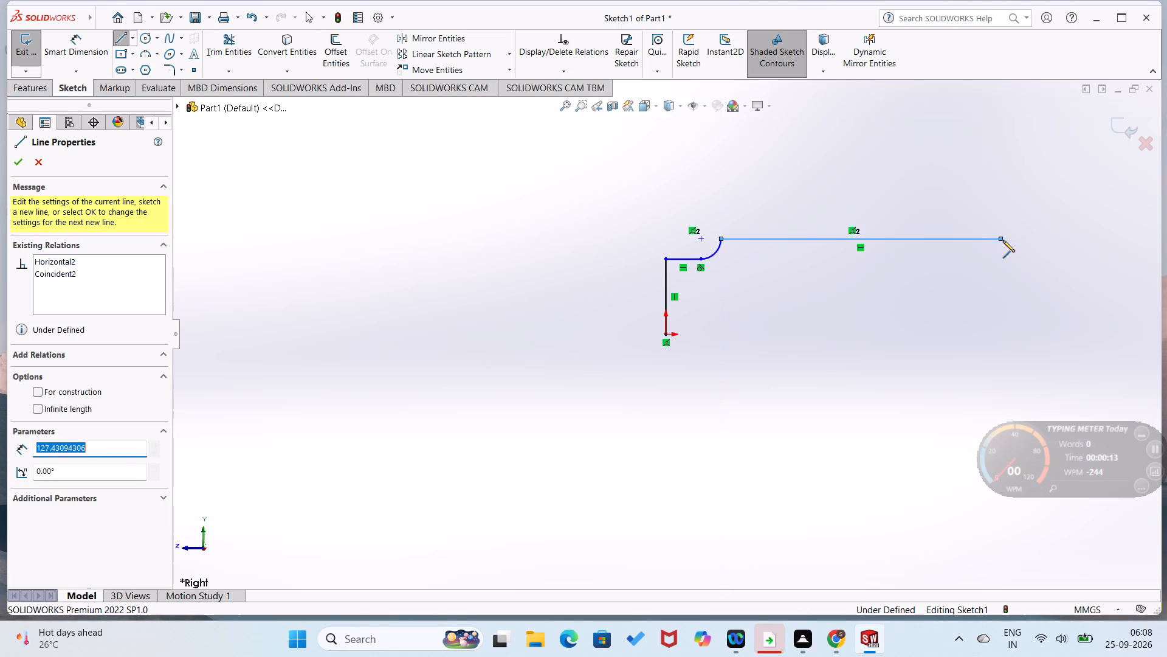
right_click_drag(1002, 250, 1052, 105)
Sketch the lower outline from the origin: about 16 mm horizontal line, 9 mm radius tangent arc curving down, and 127 mm horizontal line.
right_click_drag(926, 446, 731, 484)
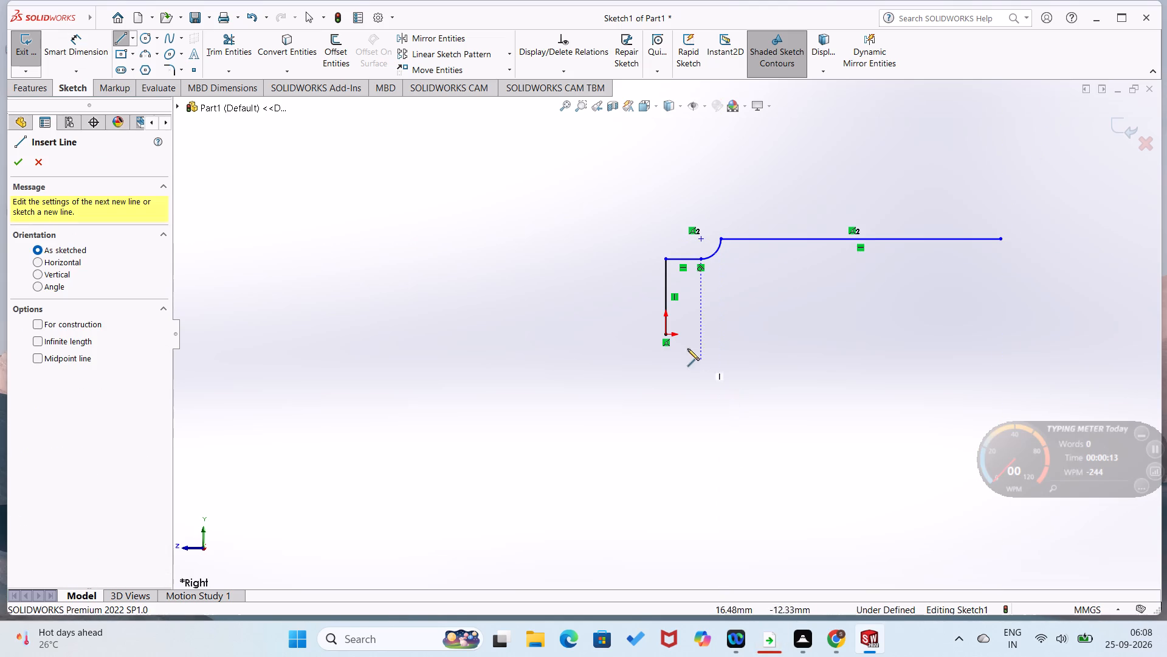
left_click(663, 335)
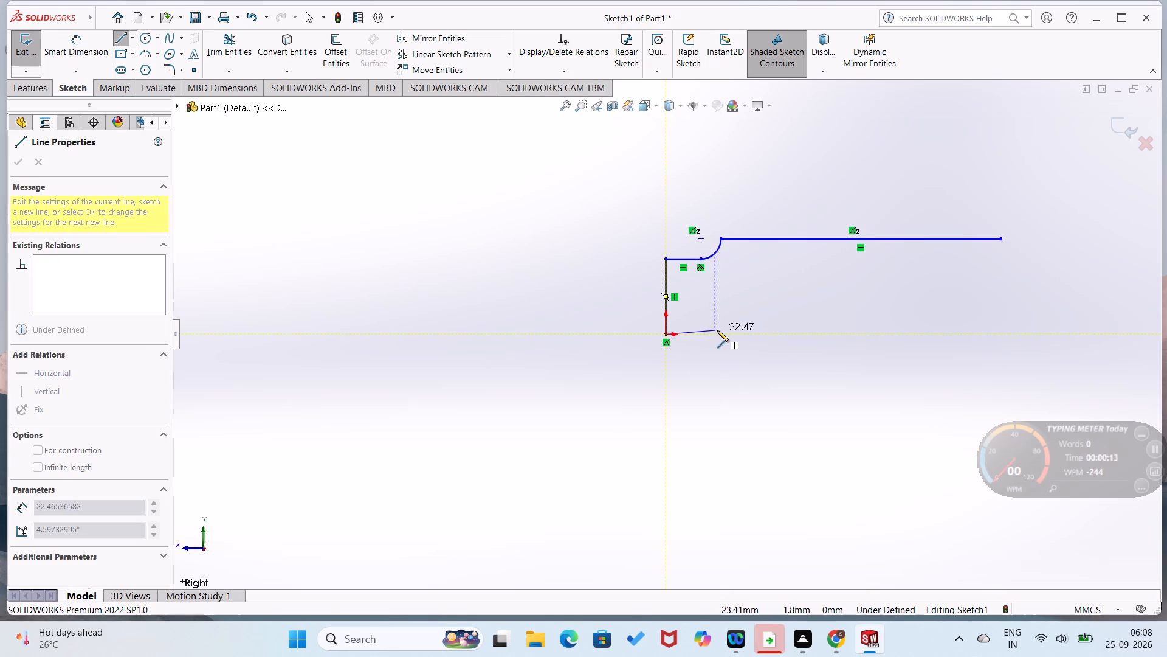
left_click(704, 336)
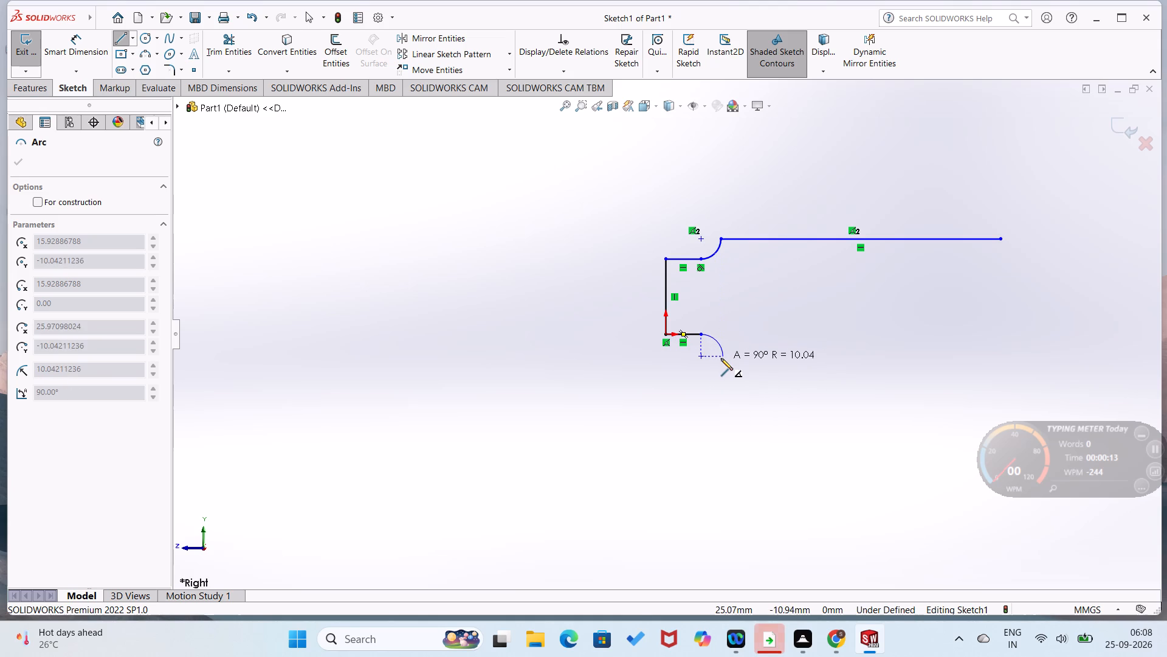
left_click(720, 356)
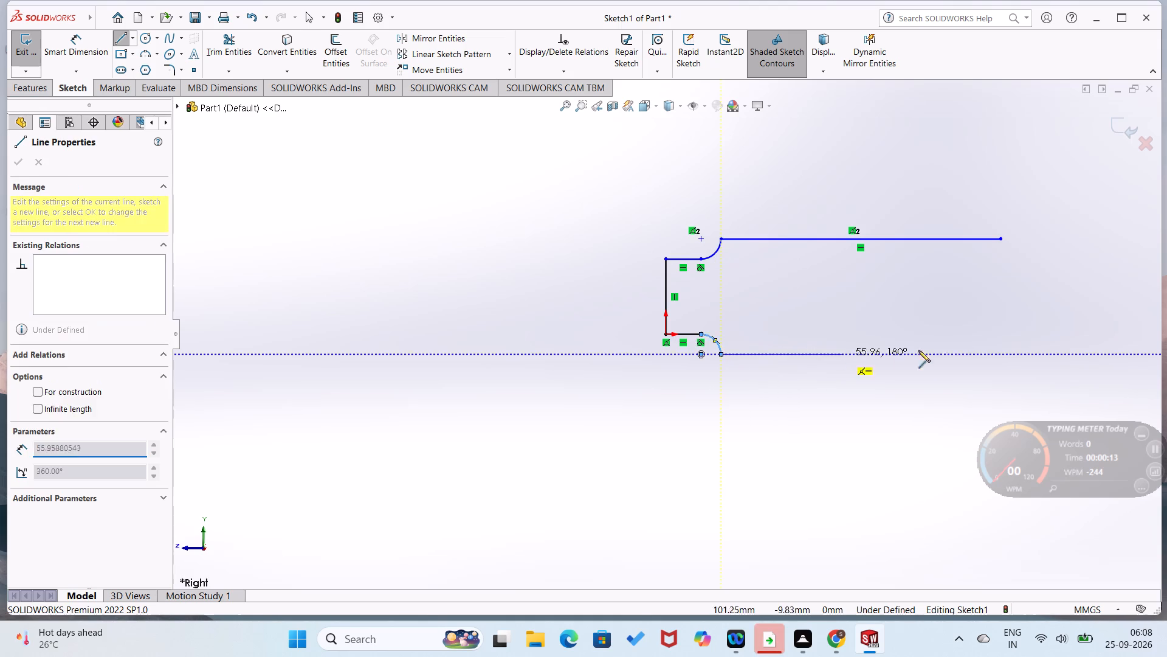
left_click(997, 353)
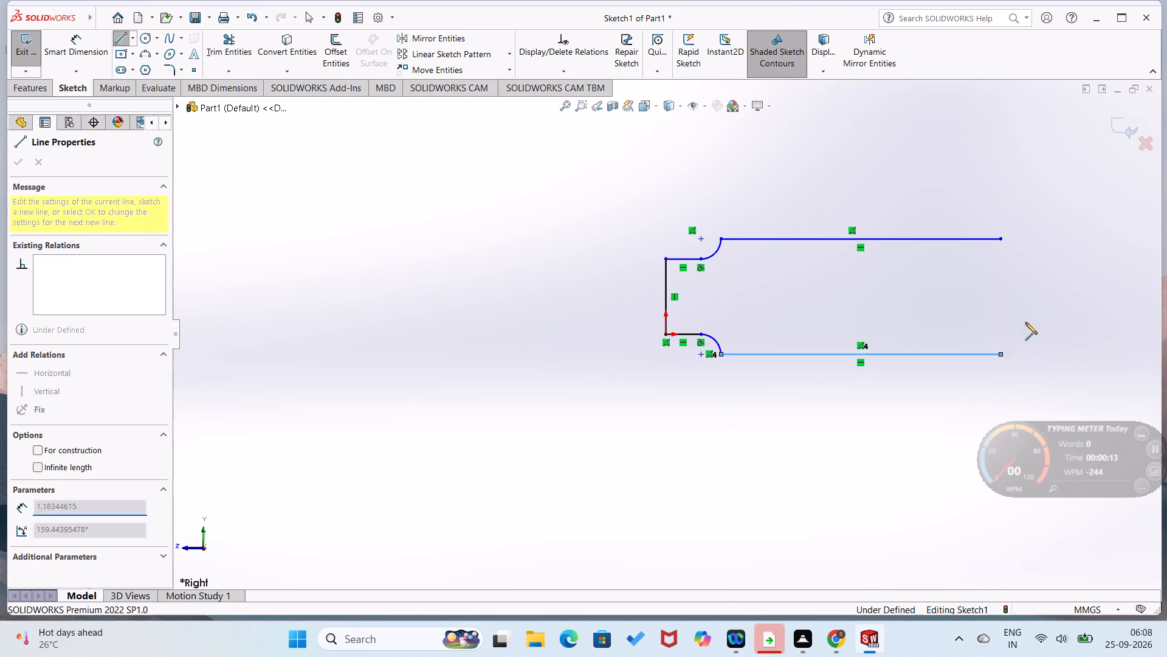
Close the profile's far end with a sloped line about 29 mm long, a vertical about 19 mm long, and a second sloped line.
left_click(1048, 313)
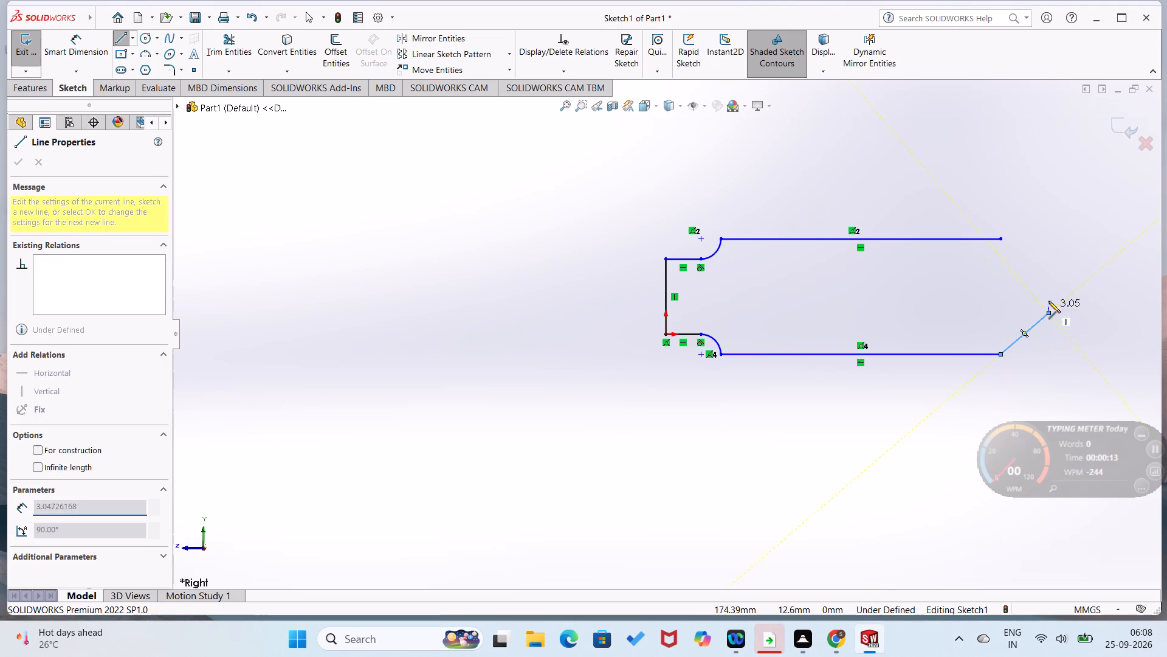
left_click(1048, 271)
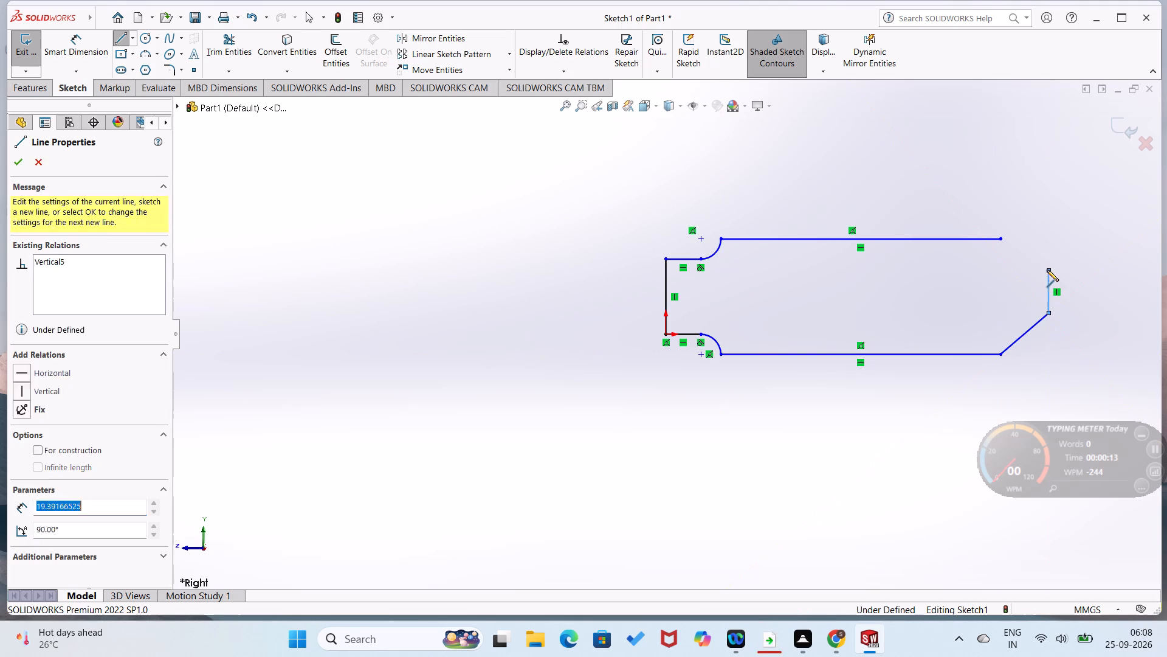
left_click(1003, 240)
right_click_drag(969, 256, 971, 178)
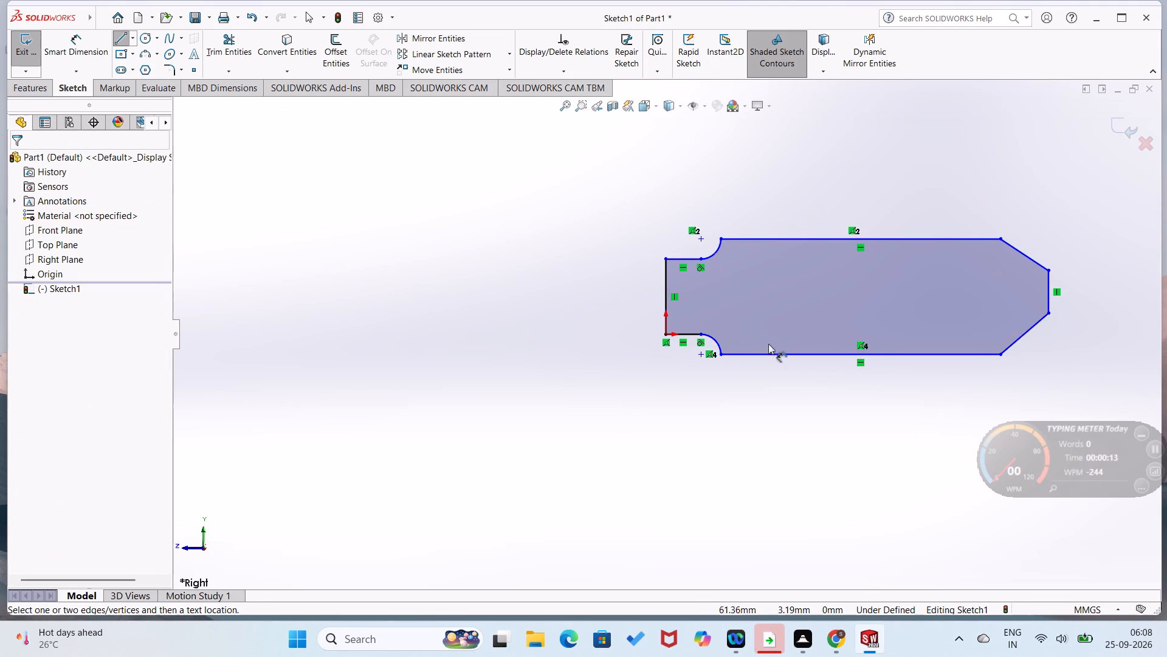
key("Escape")
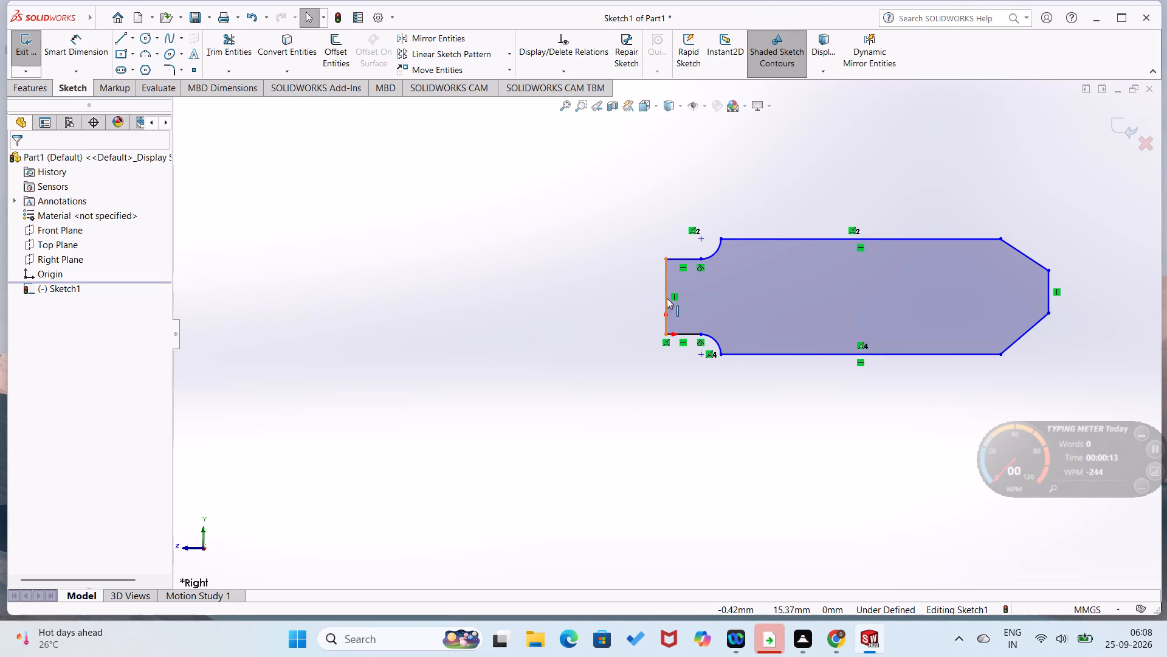
Add a horizontal relation between the midpoints of the profile's two vertical end lines.
left_click(665, 296)
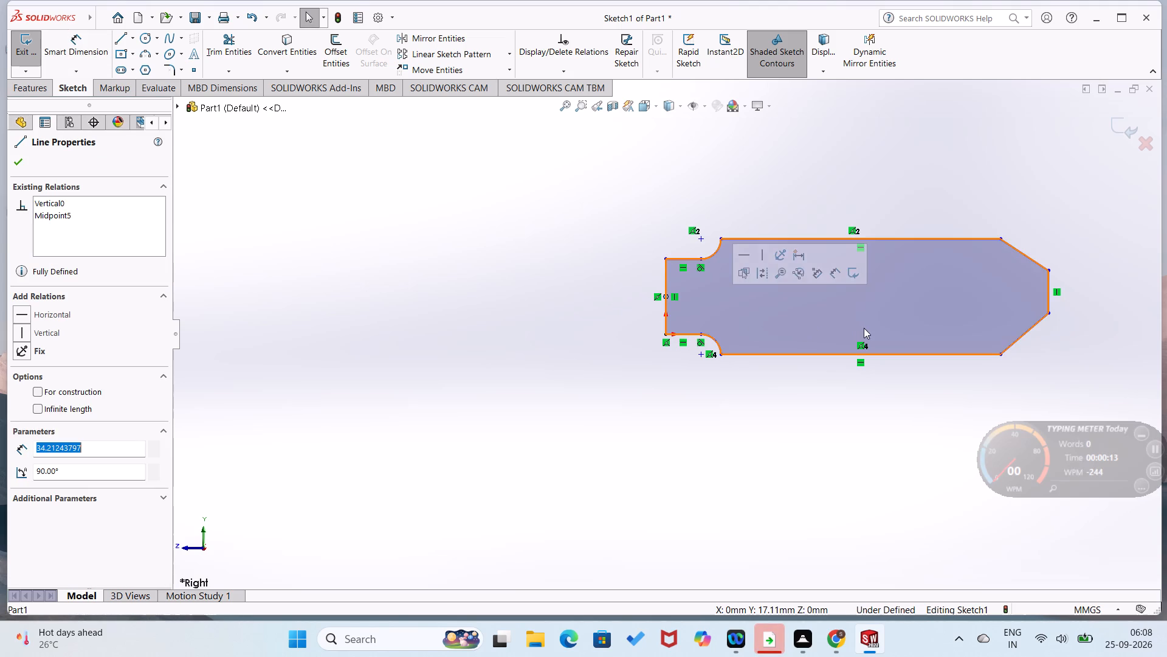
left_click(1047, 290, "ctrl")
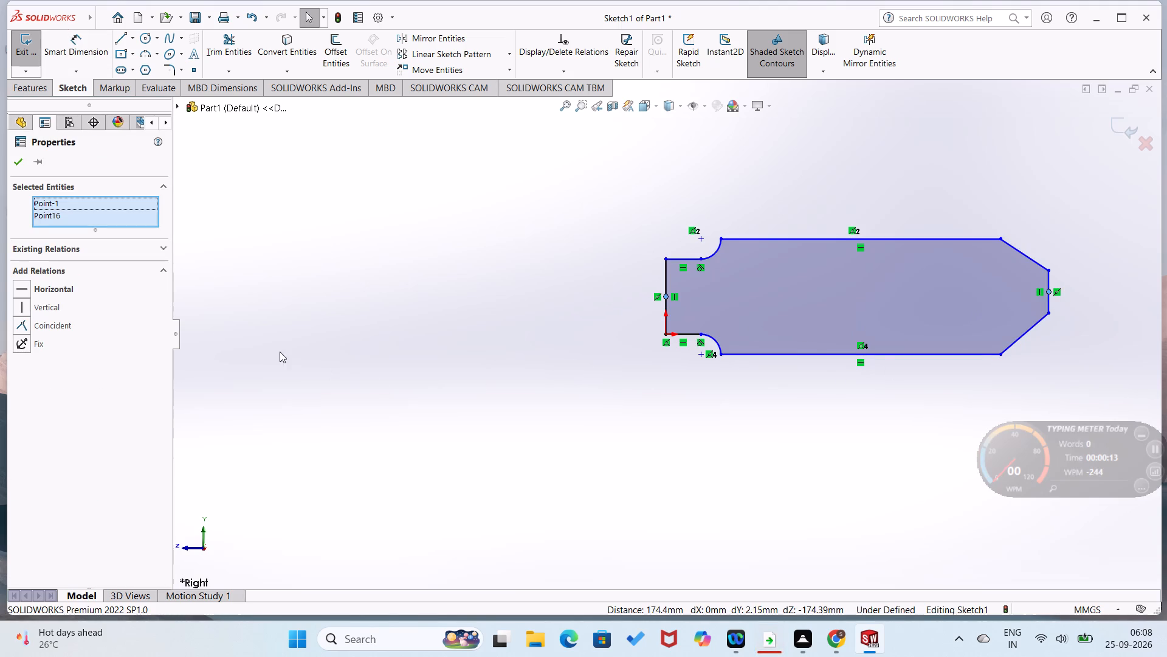
left_click(19, 287)
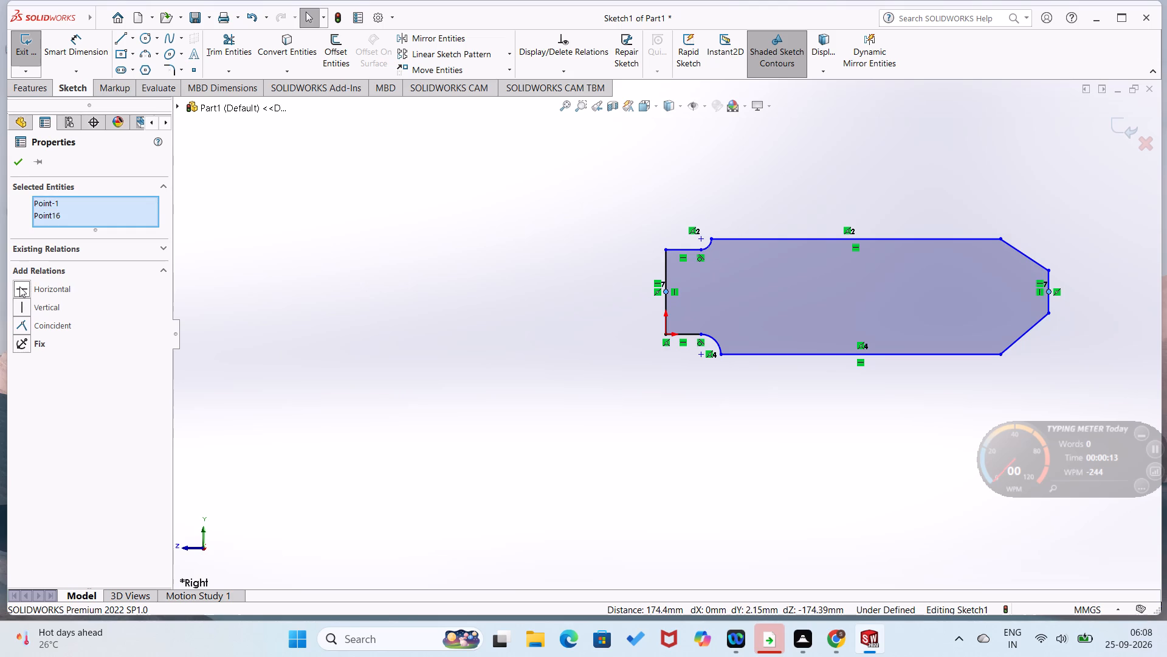
left_click(20, 167)
left_click(238, 300)
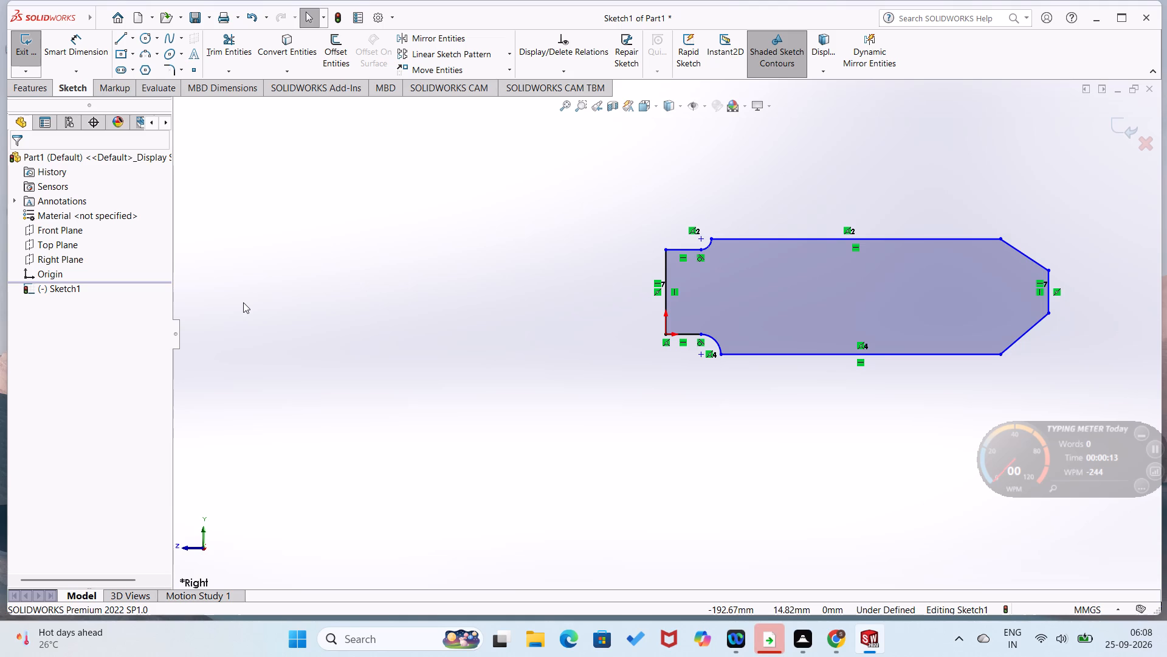
Dimension the angle between the bottom horizontal line and the lower sloped line as 135°.
right_click_drag(245, 362, 455, 218)
right_click_drag(446, 365, 498, 148)
left_click(976, 355)
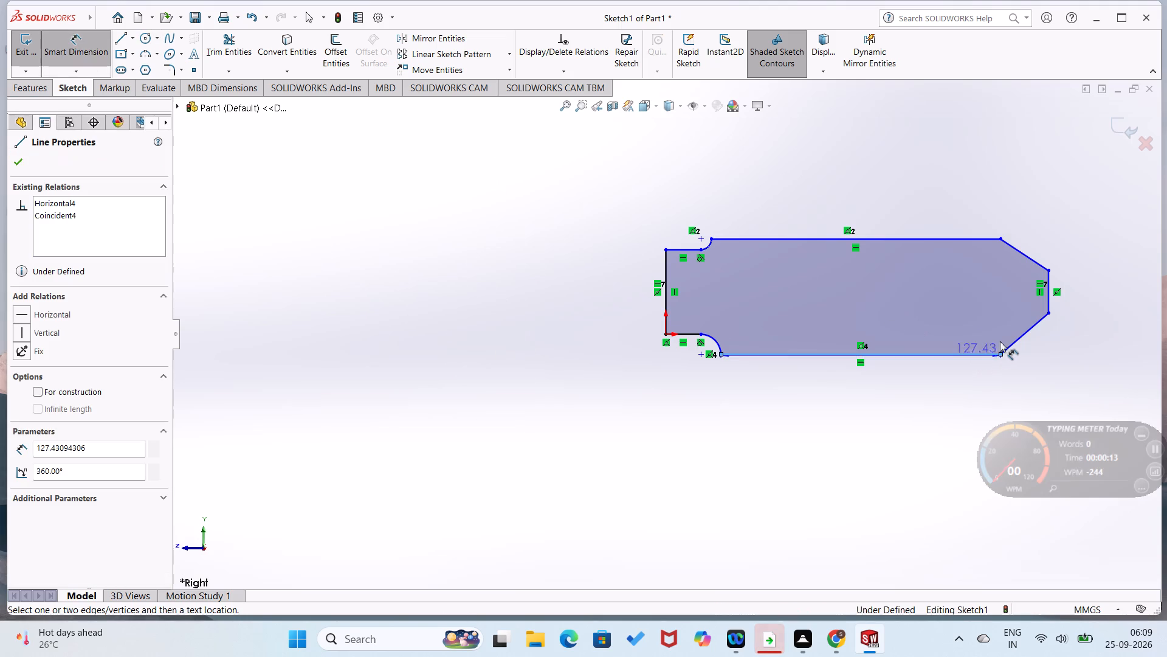
left_click(1016, 342)
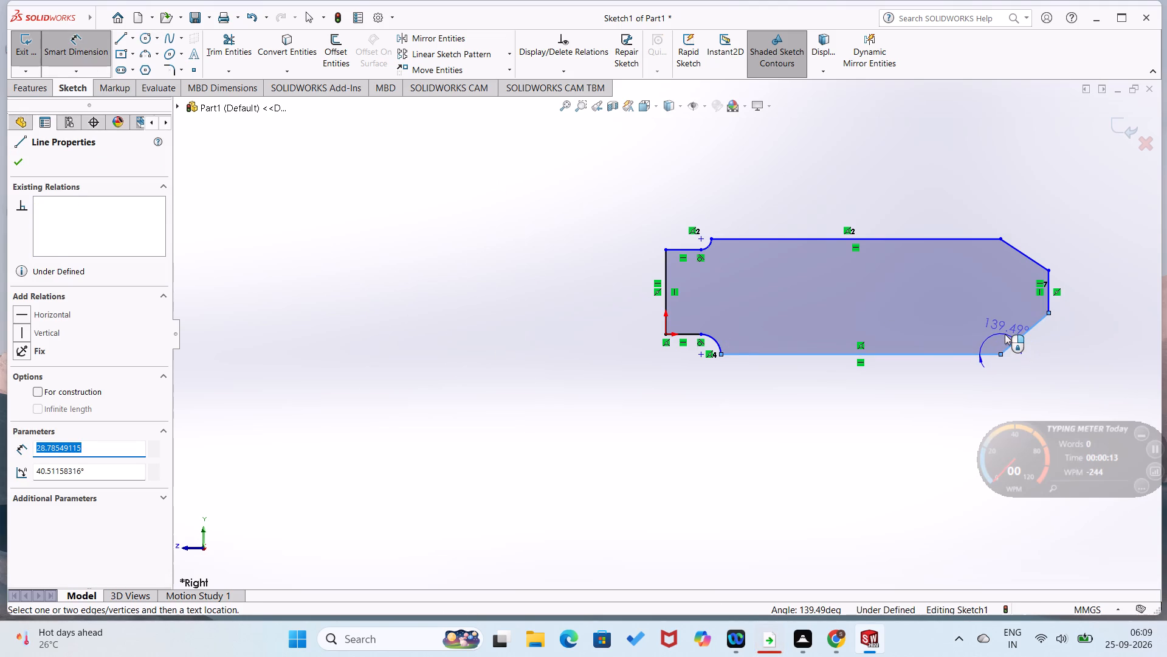
left_click(1005, 334)
type("135")
key("Return")
key("3")
left_click(1065, 335)
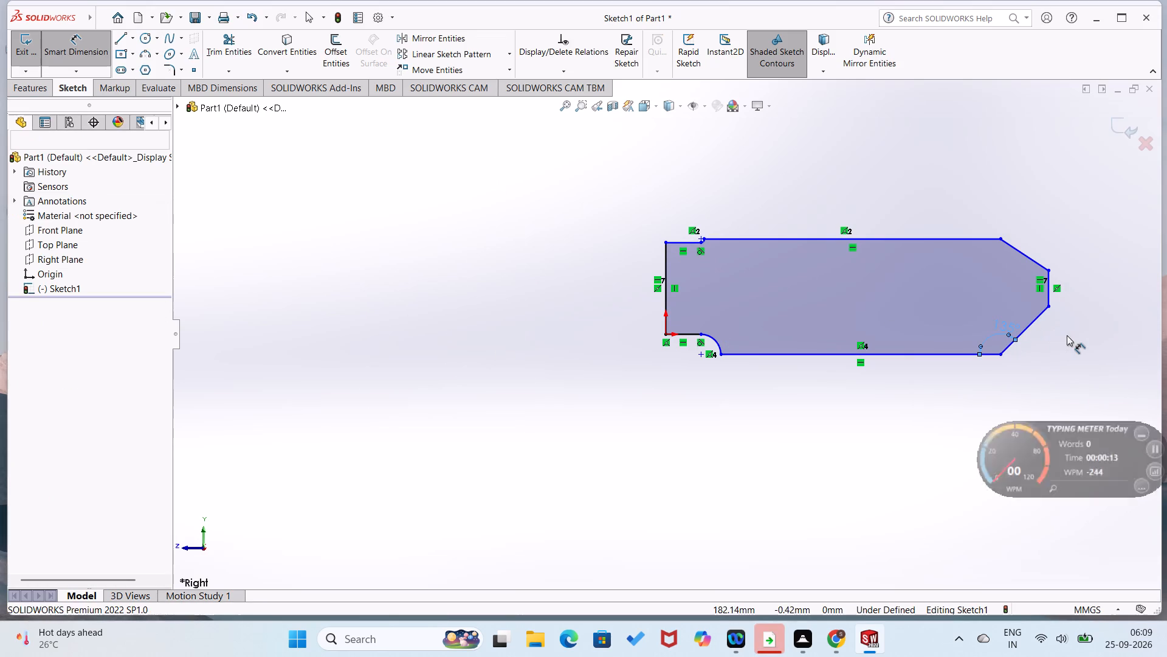
Dimension the angle between the top horizontal line and the upper sloped line as 135°.
left_click(977, 237)
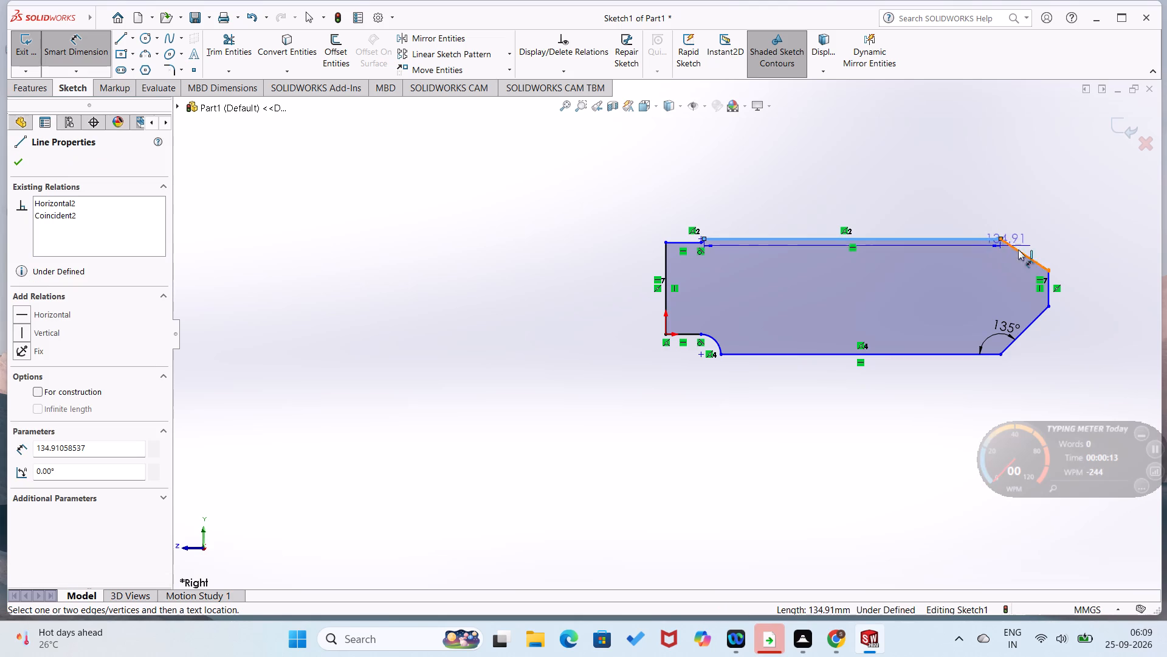
left_click(1029, 255)
left_click(1013, 263)
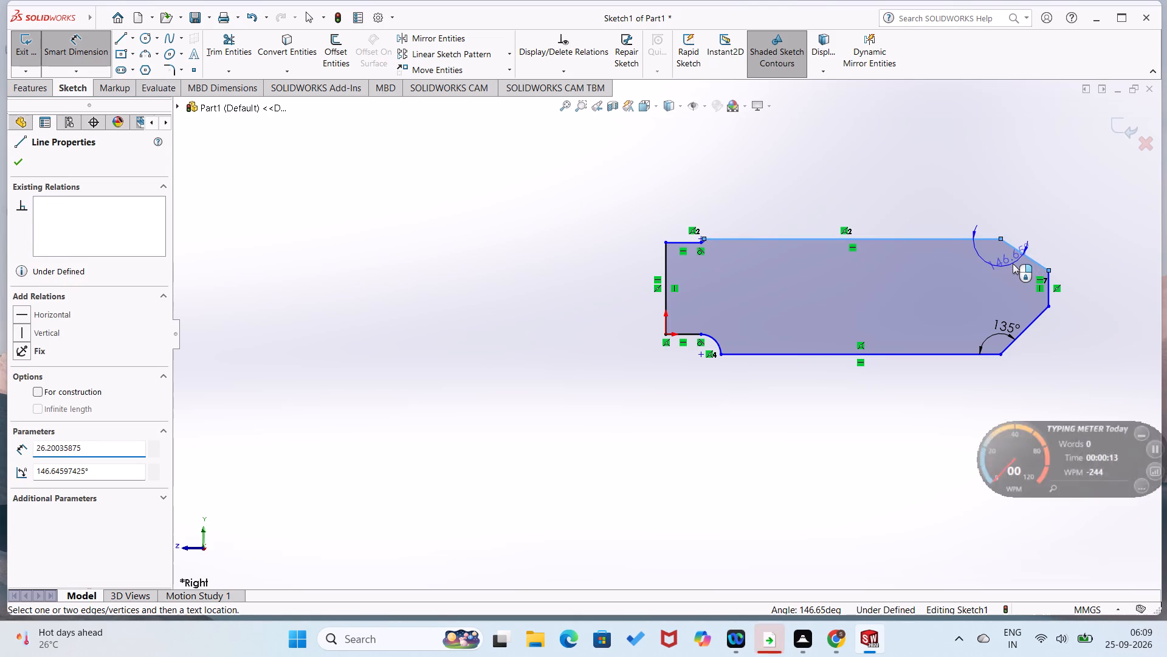
type("135")
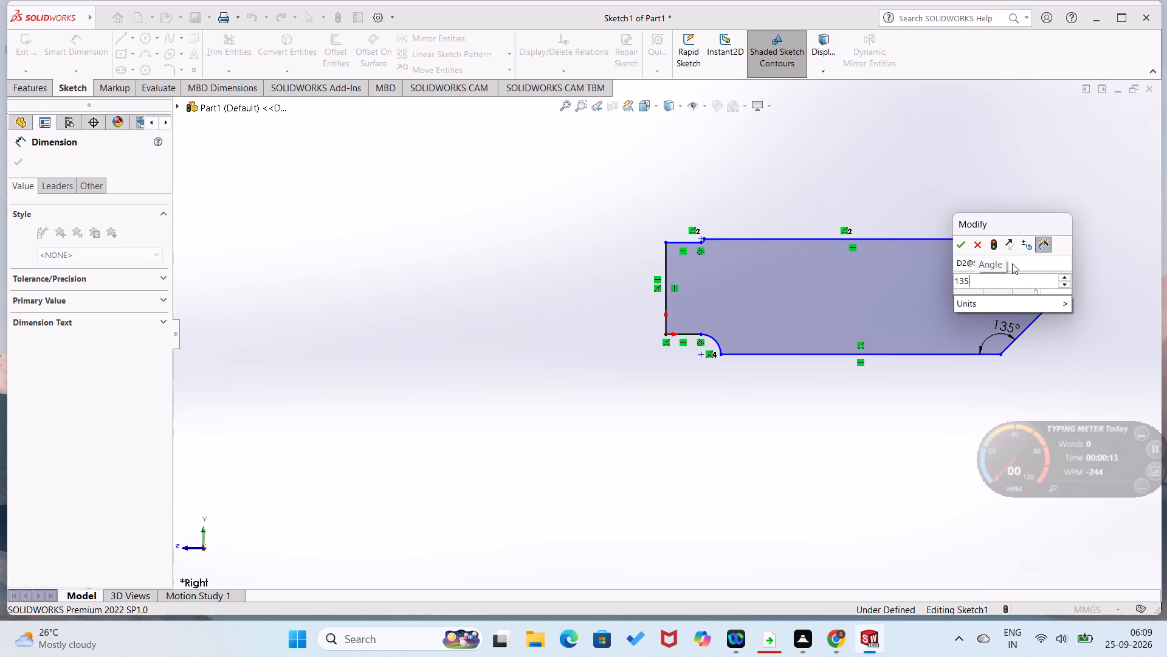
key("Return")
left_click(921, 179)
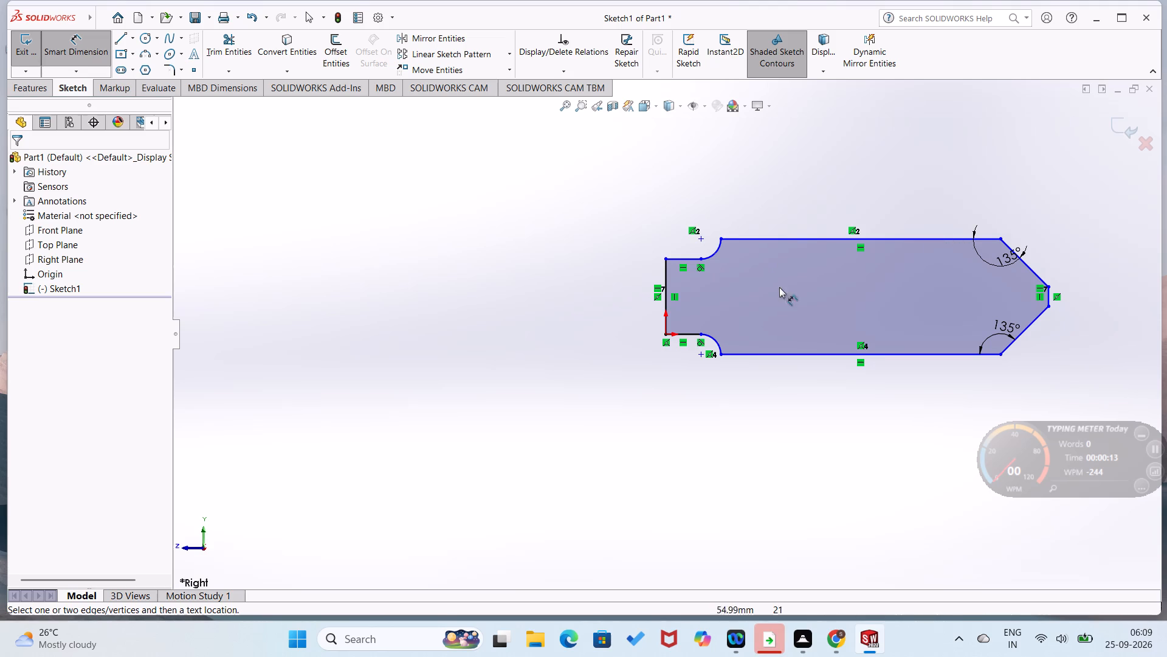
Dimension the profile's overall length between its two vertical ends as 21.65 mm, placed above the outline.
left_click(666, 260)
left_click(1048, 285)
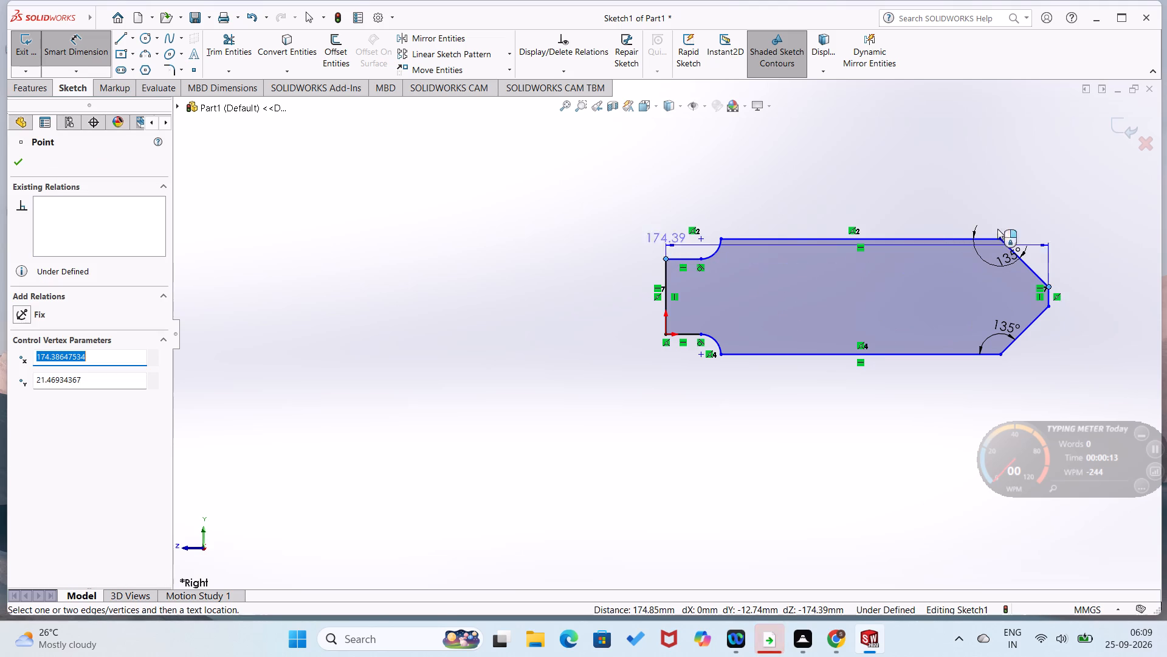
left_click(895, 196)
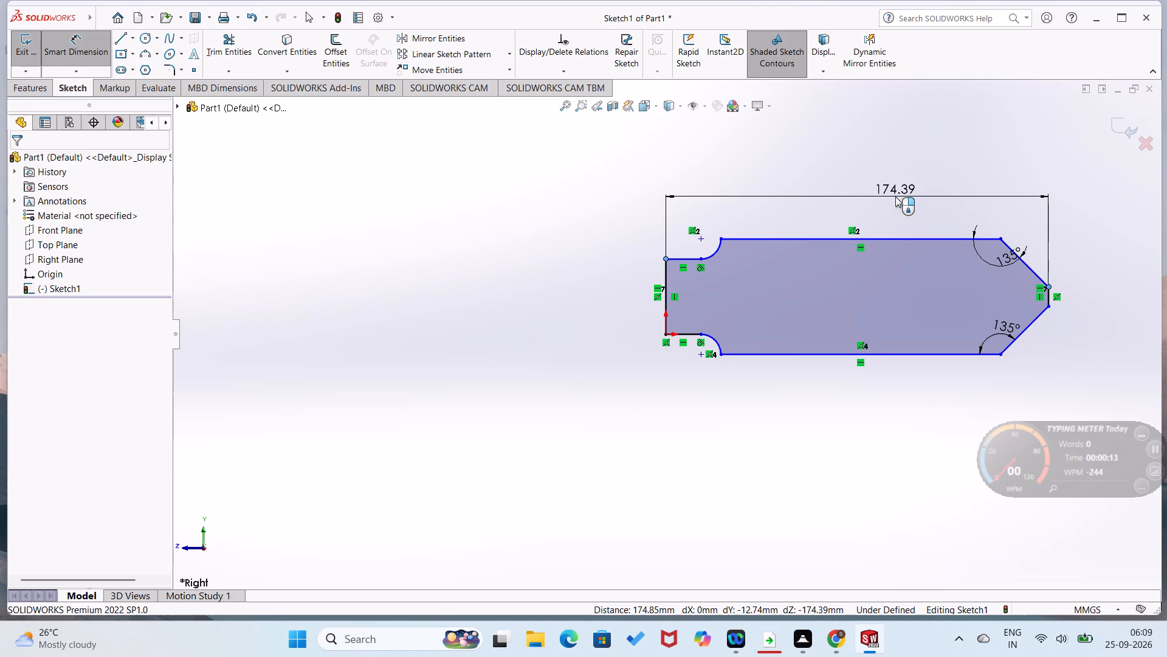
type("21.65")
key("Return")
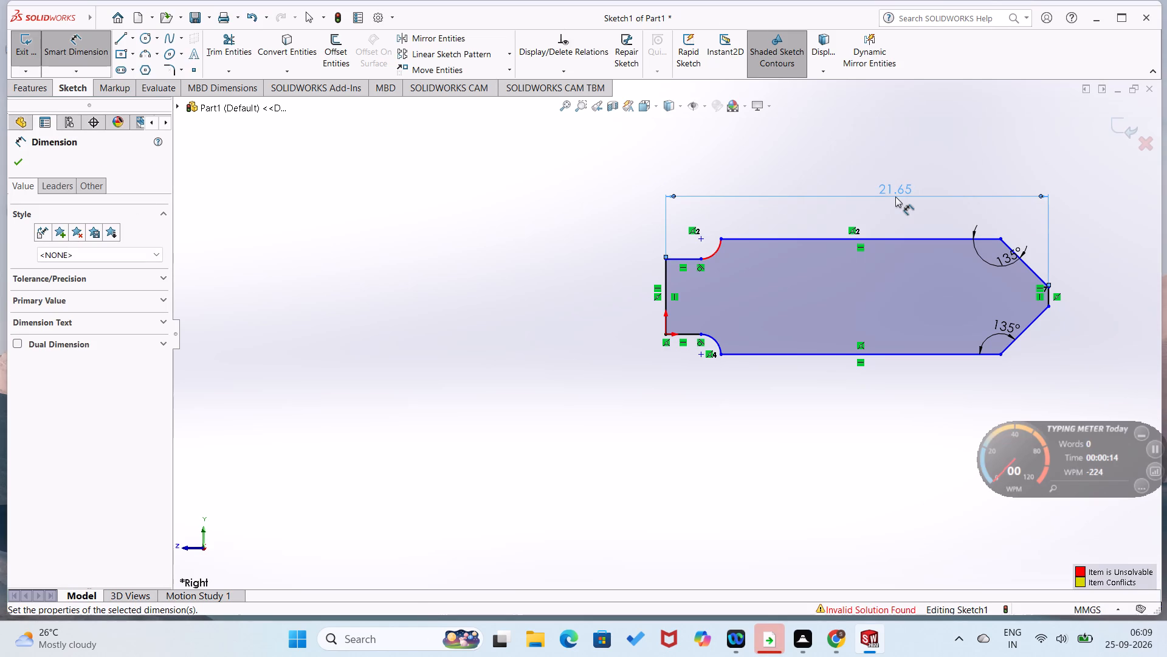
left_click(594, 258)
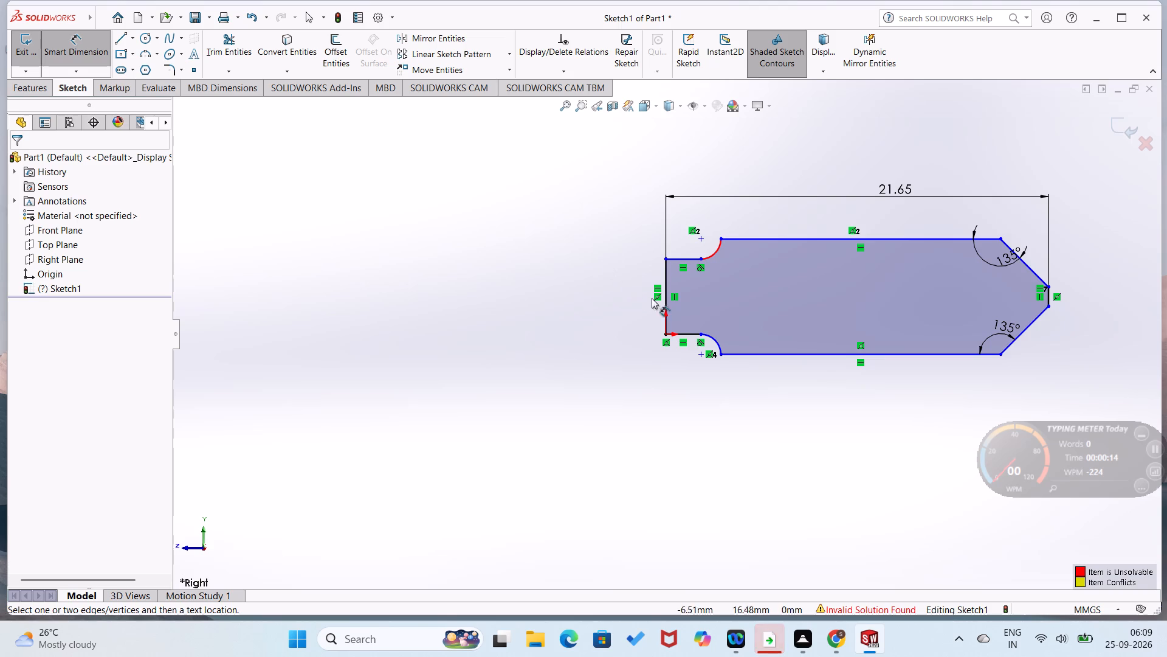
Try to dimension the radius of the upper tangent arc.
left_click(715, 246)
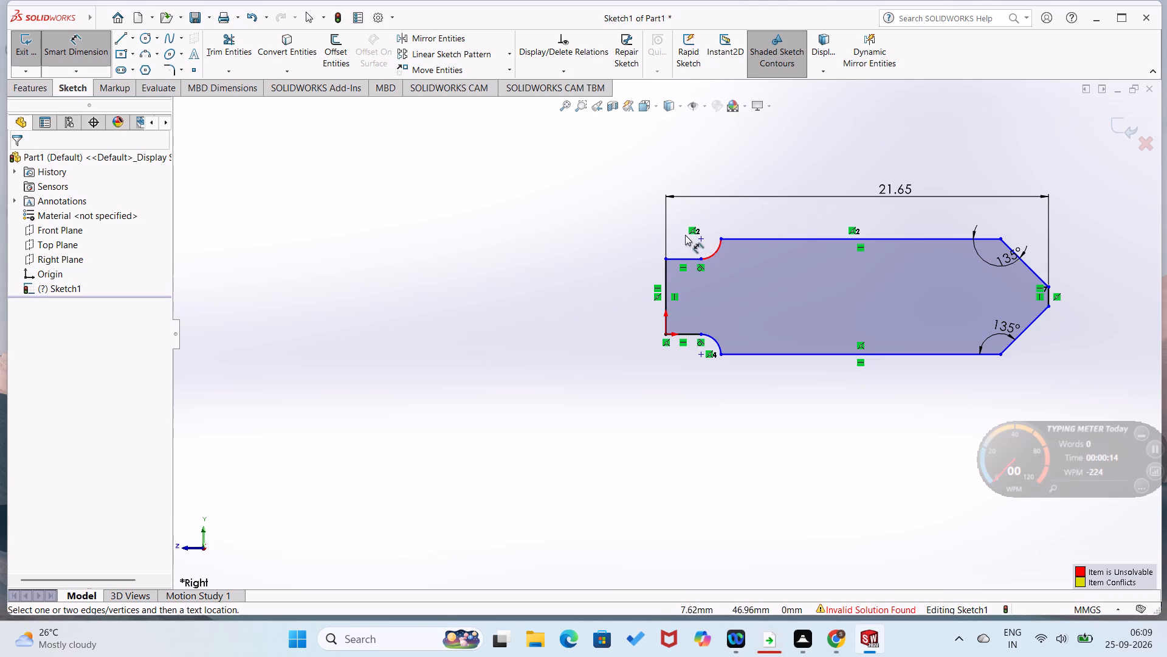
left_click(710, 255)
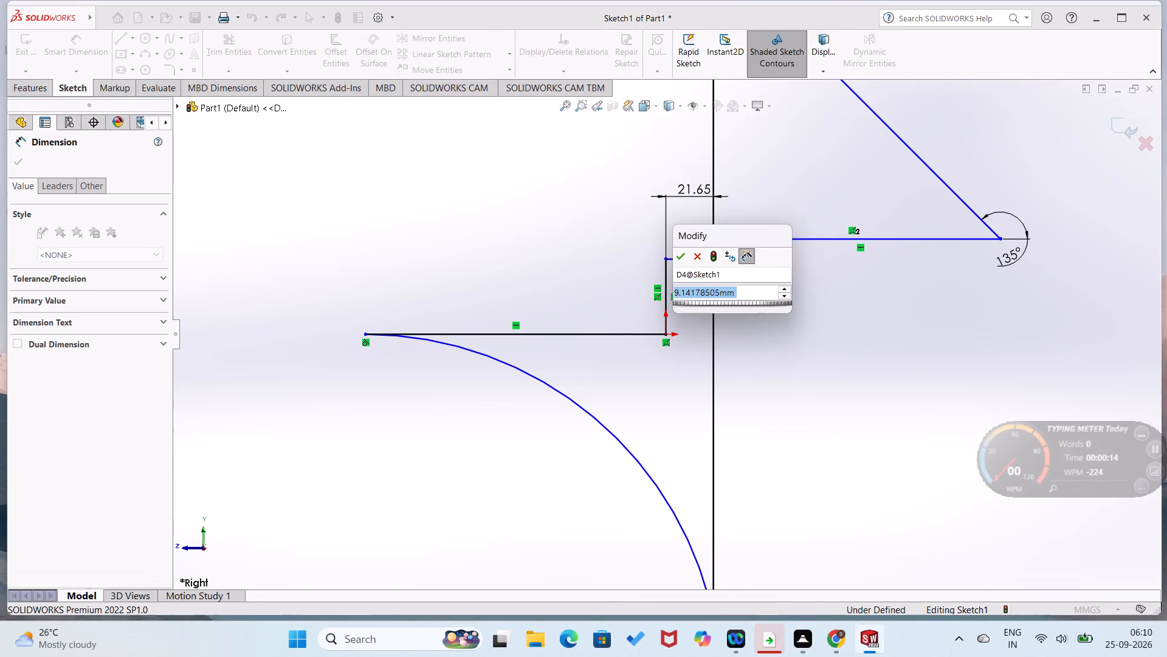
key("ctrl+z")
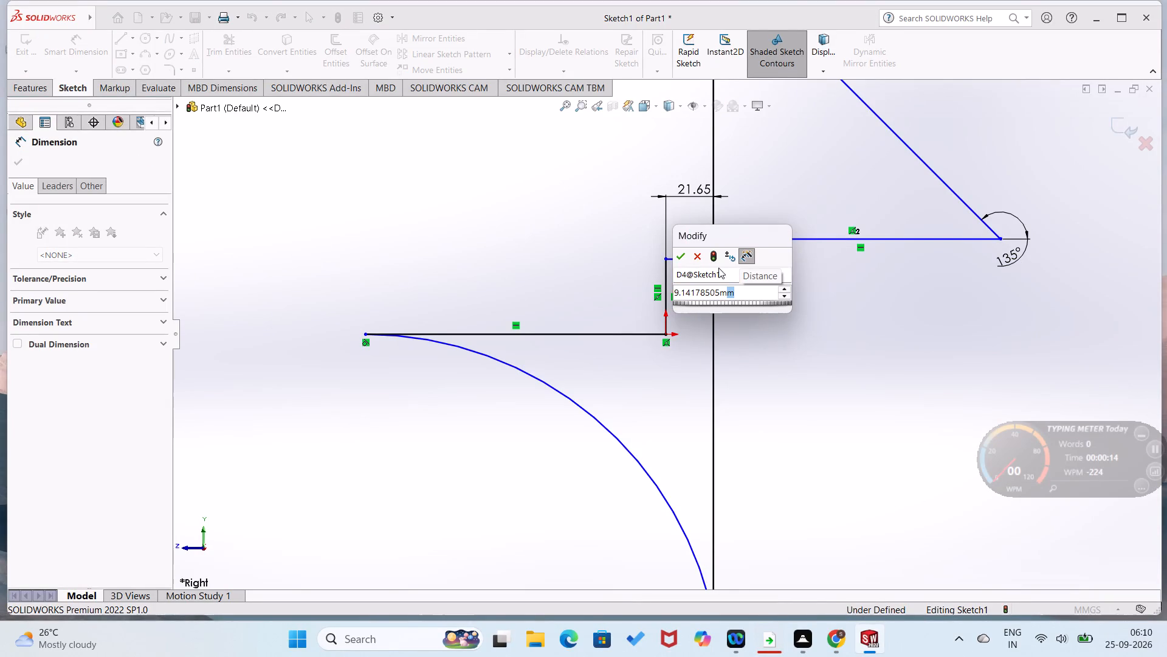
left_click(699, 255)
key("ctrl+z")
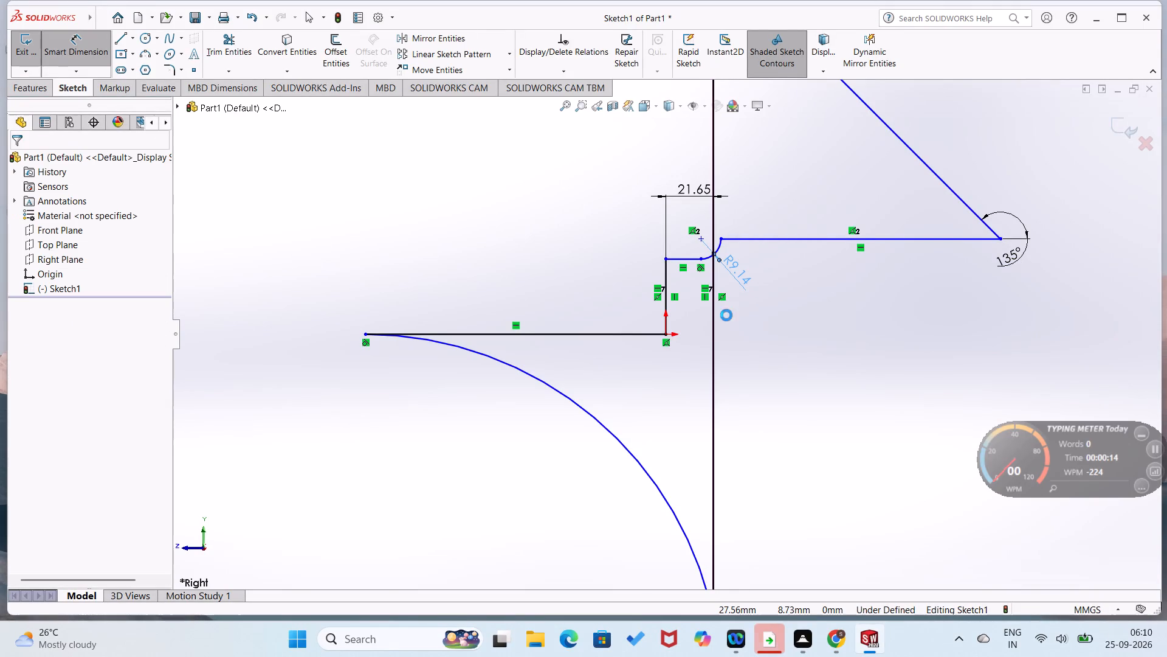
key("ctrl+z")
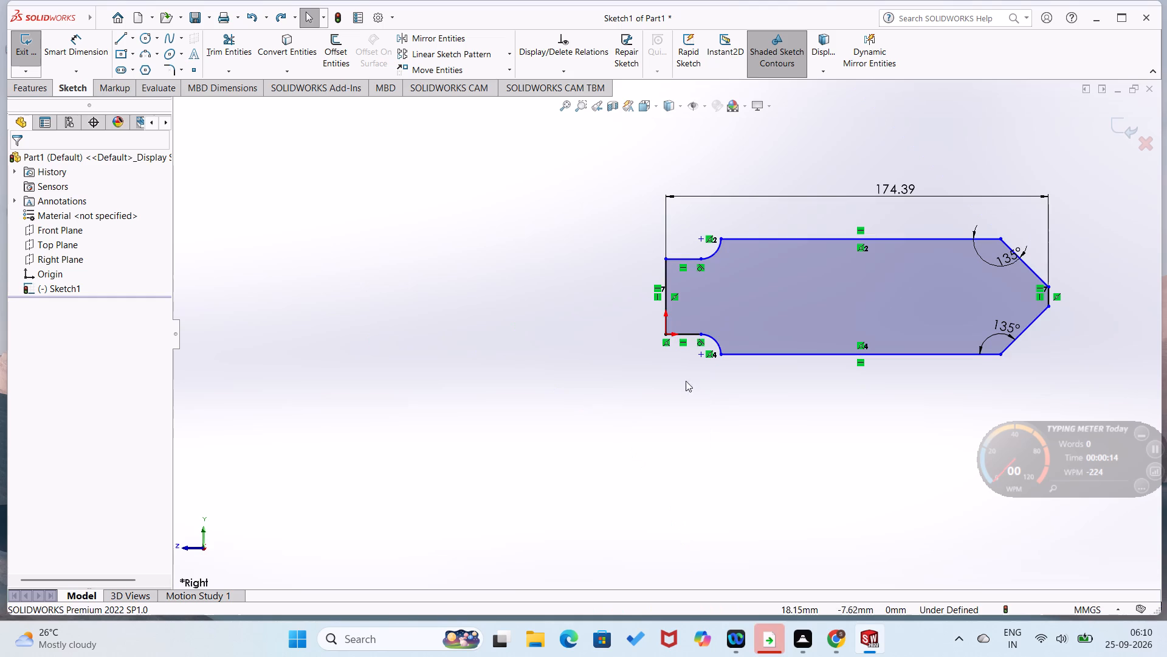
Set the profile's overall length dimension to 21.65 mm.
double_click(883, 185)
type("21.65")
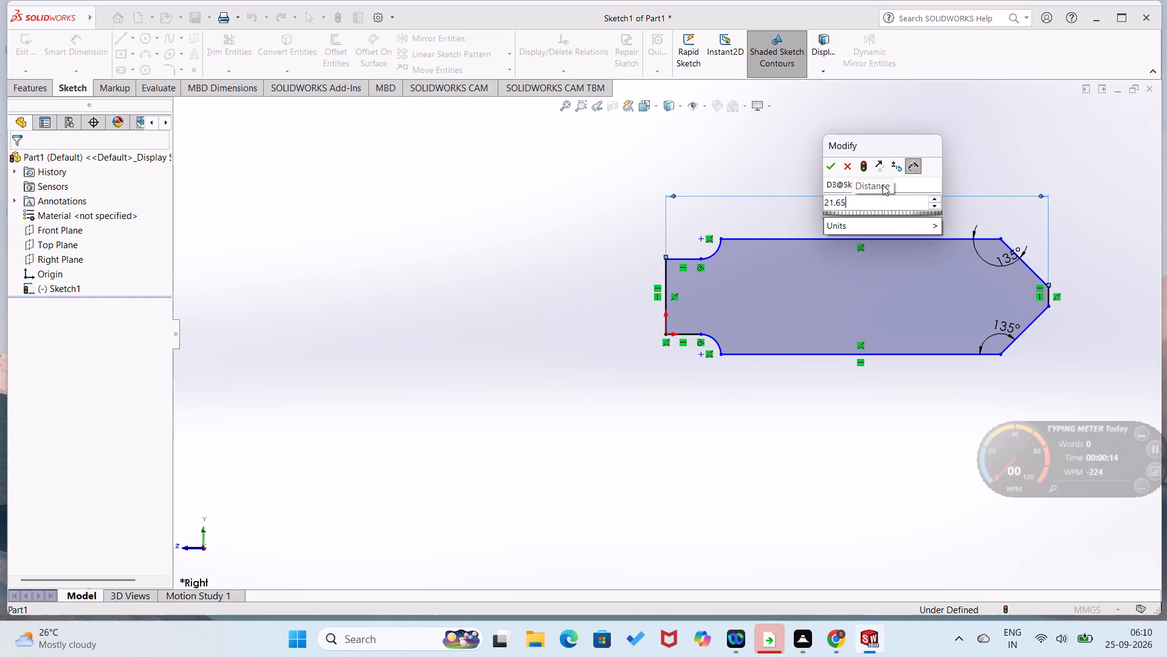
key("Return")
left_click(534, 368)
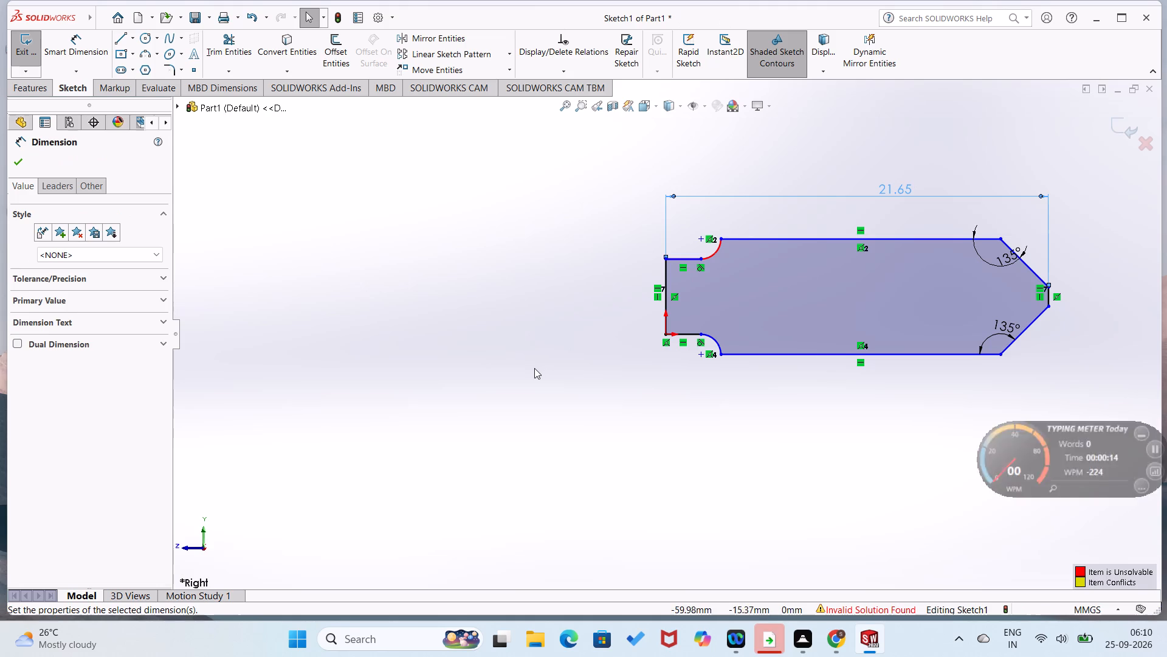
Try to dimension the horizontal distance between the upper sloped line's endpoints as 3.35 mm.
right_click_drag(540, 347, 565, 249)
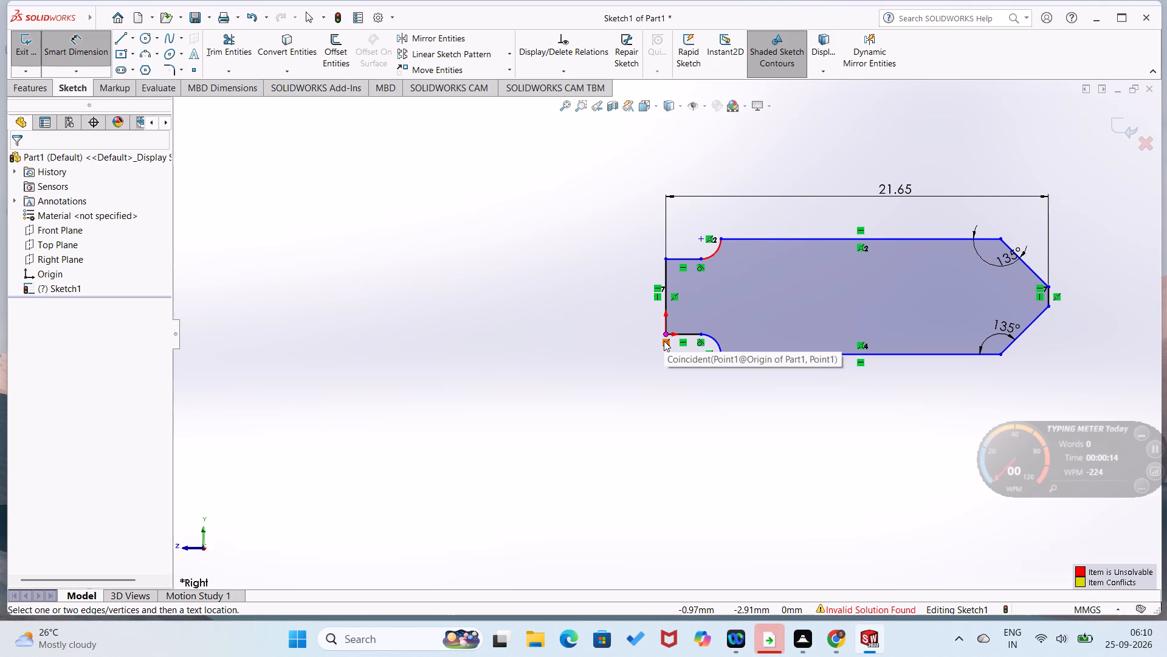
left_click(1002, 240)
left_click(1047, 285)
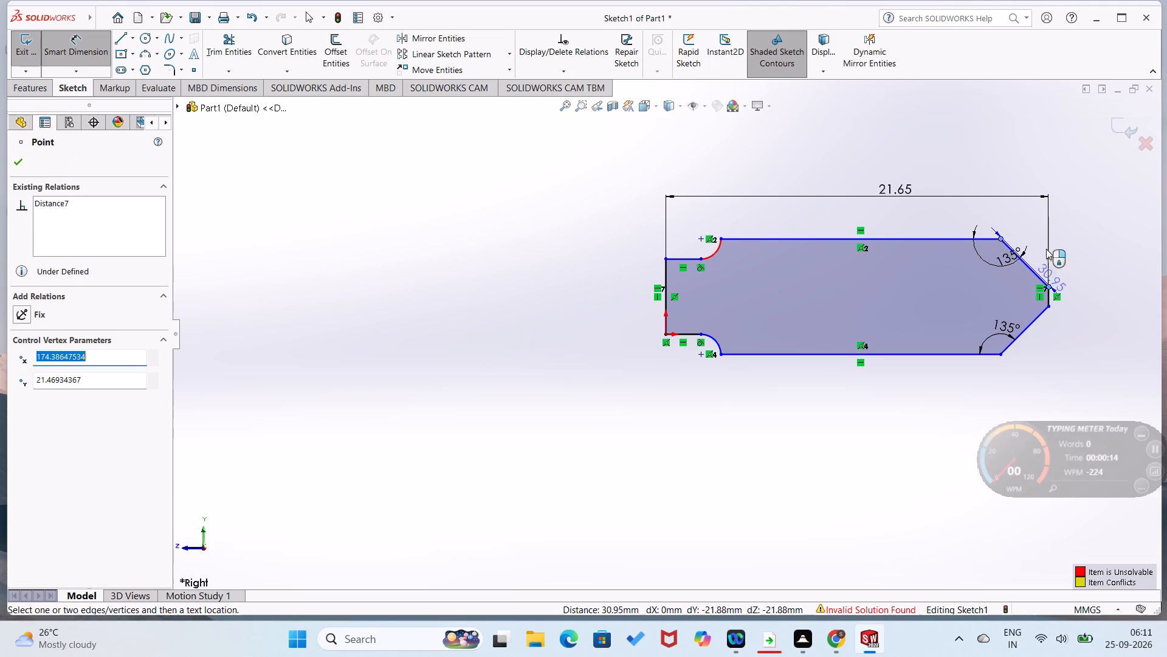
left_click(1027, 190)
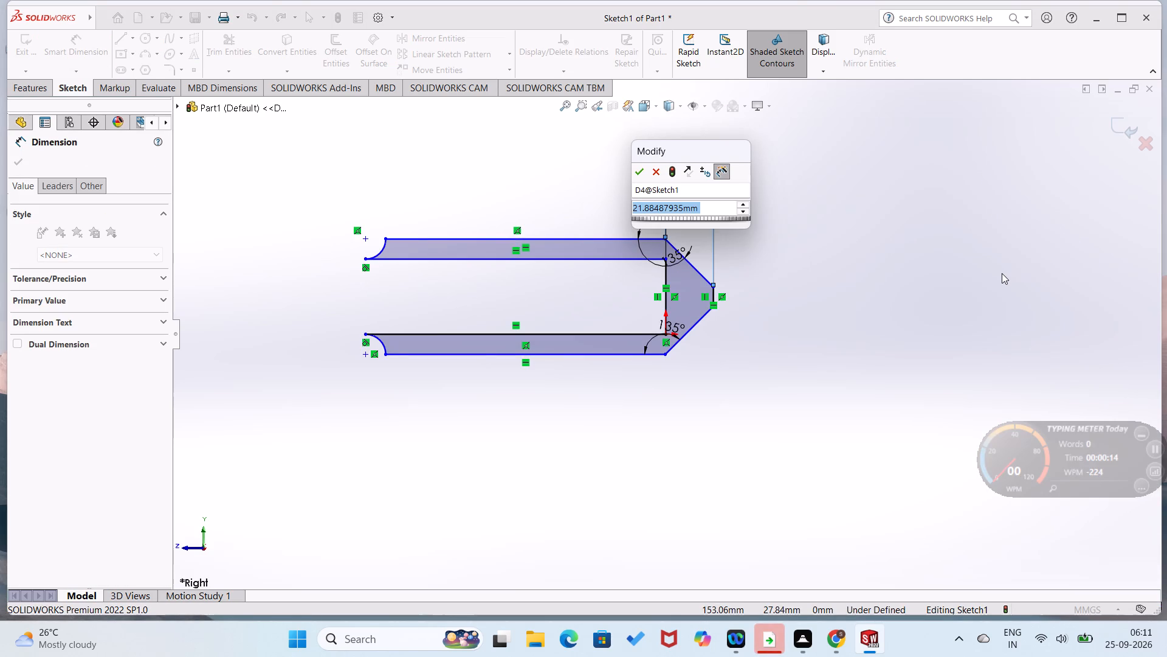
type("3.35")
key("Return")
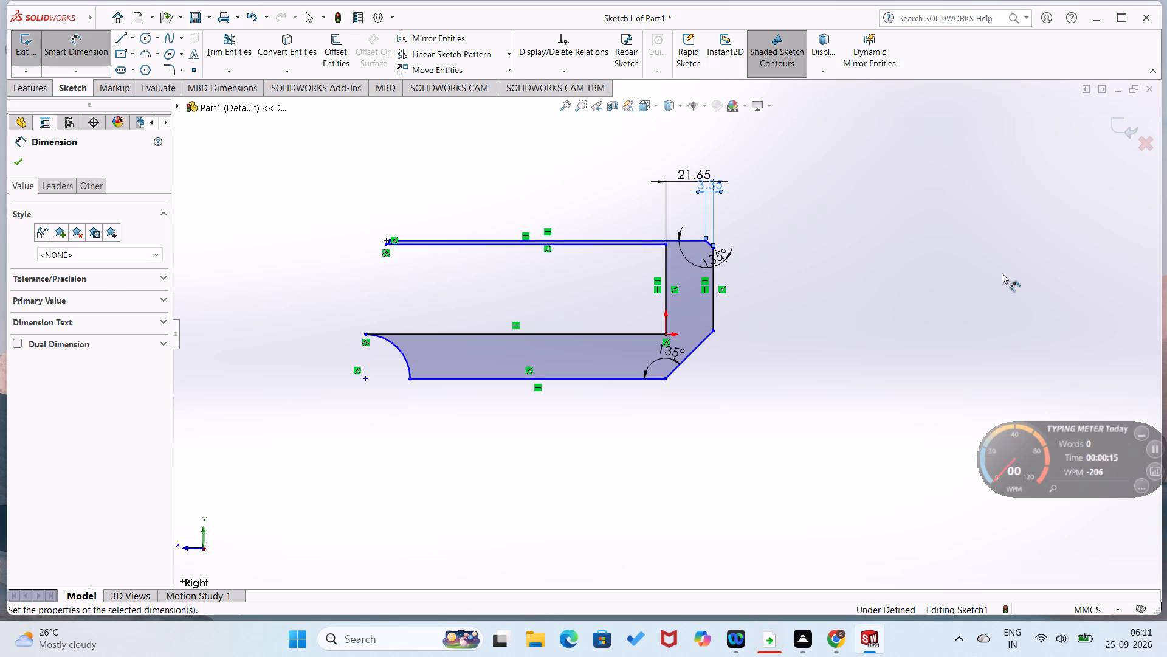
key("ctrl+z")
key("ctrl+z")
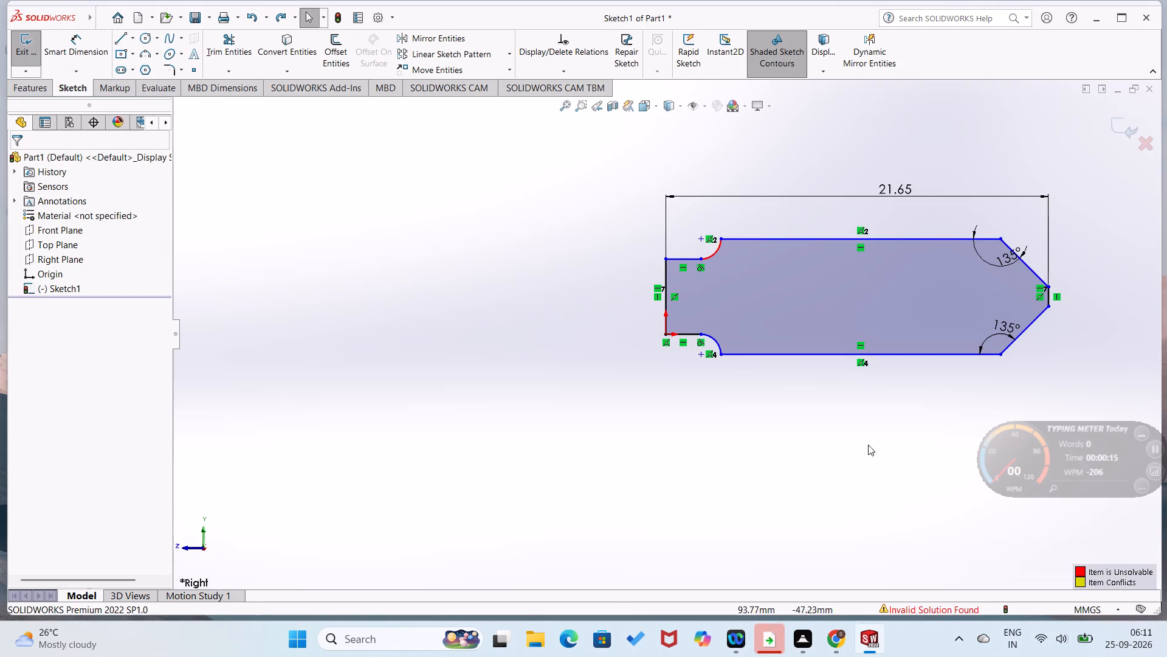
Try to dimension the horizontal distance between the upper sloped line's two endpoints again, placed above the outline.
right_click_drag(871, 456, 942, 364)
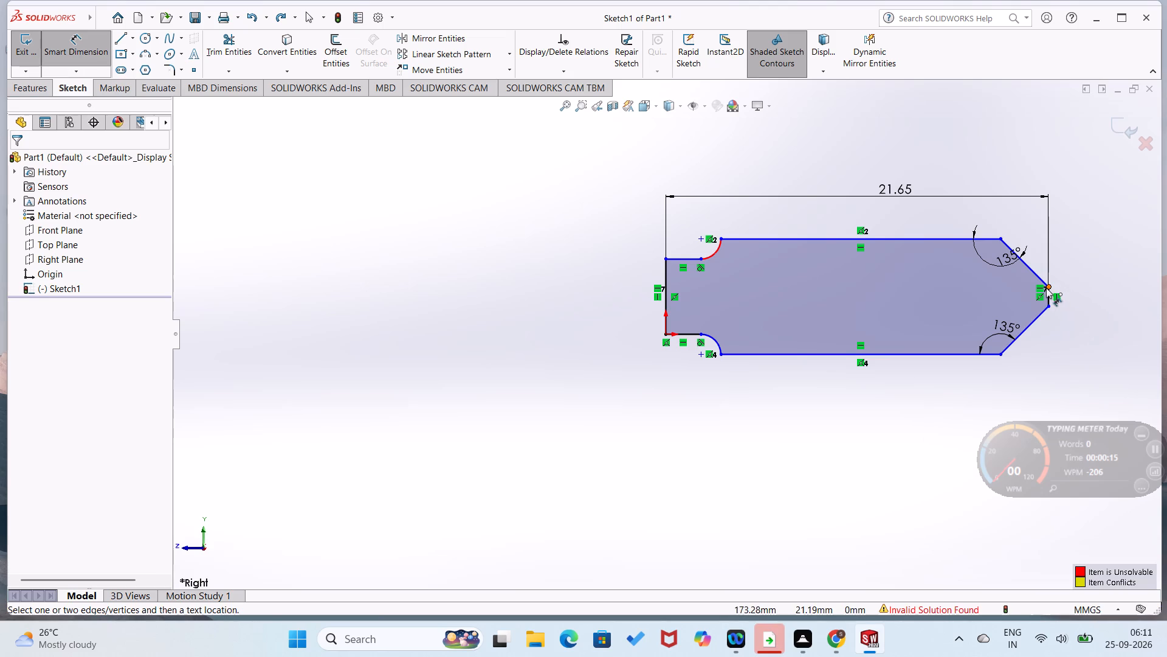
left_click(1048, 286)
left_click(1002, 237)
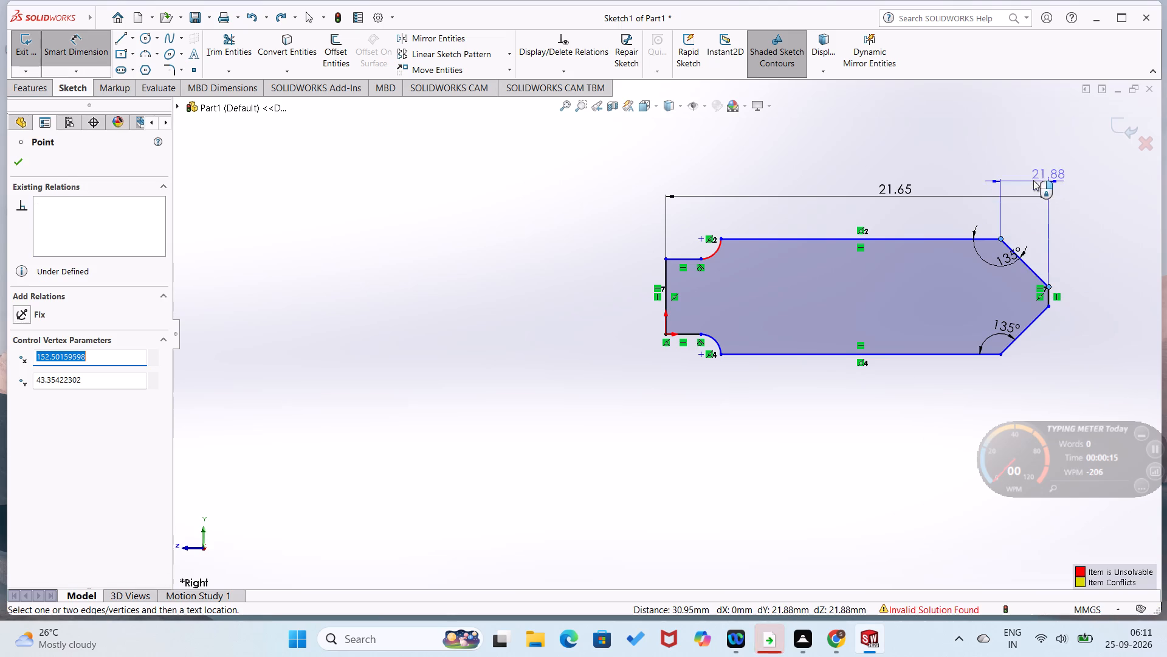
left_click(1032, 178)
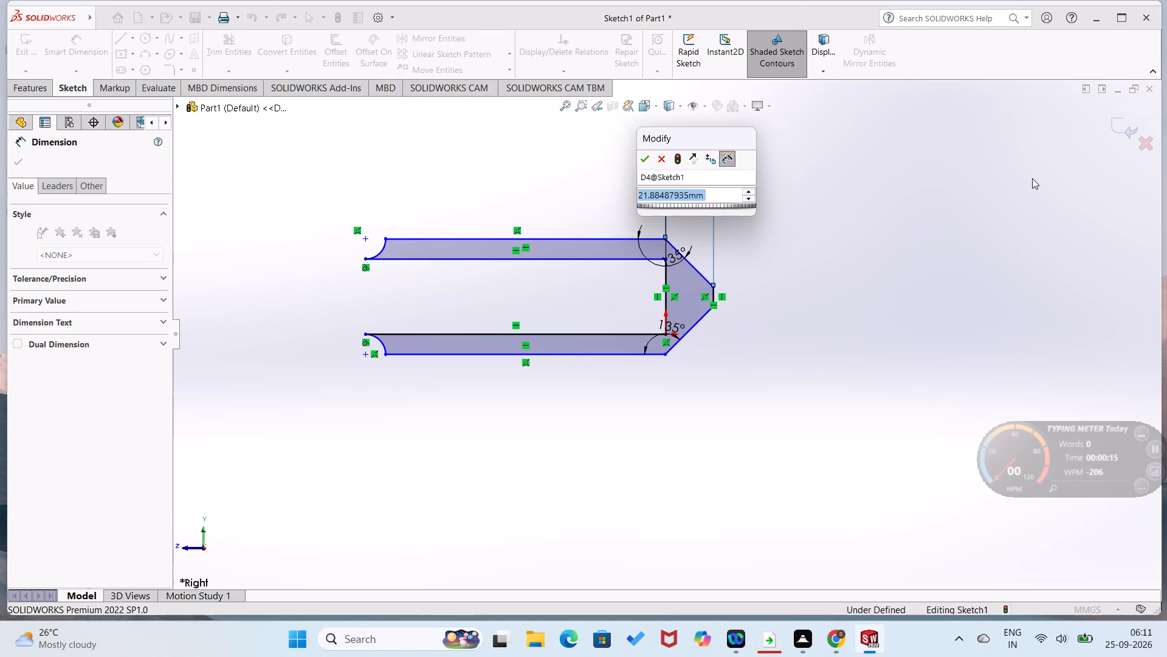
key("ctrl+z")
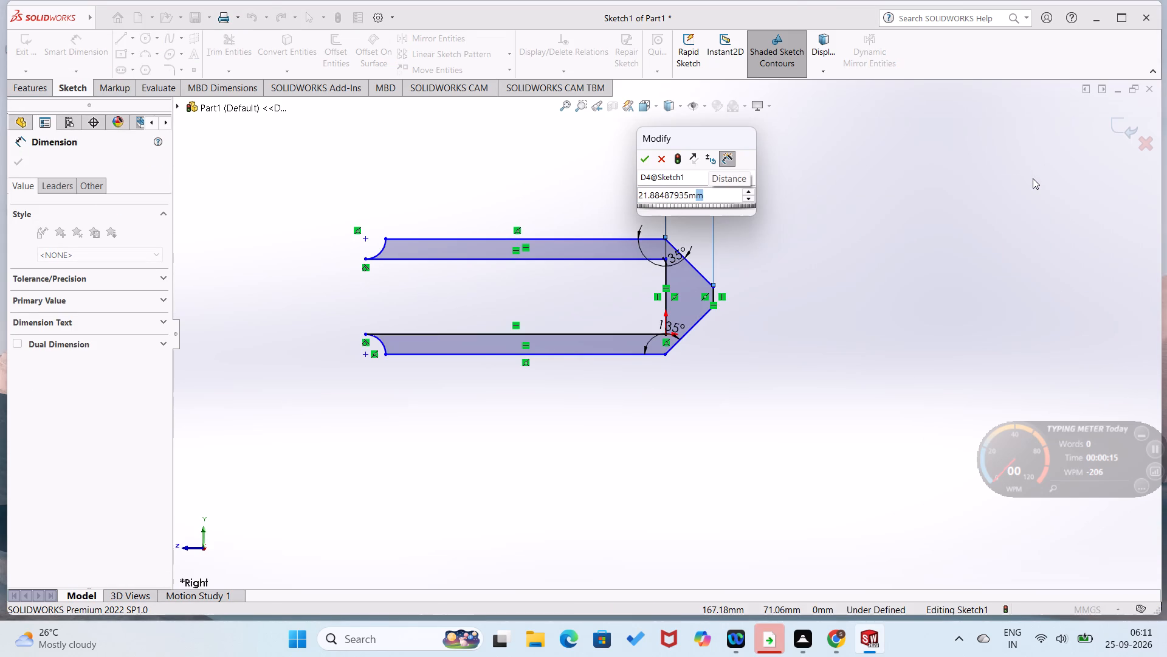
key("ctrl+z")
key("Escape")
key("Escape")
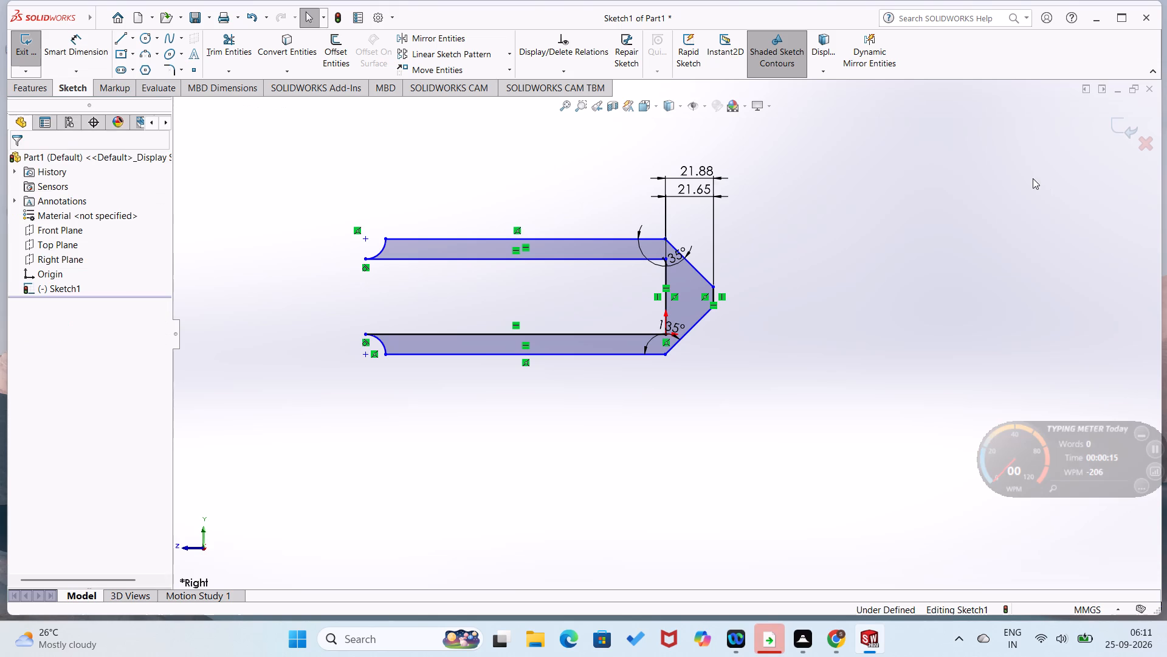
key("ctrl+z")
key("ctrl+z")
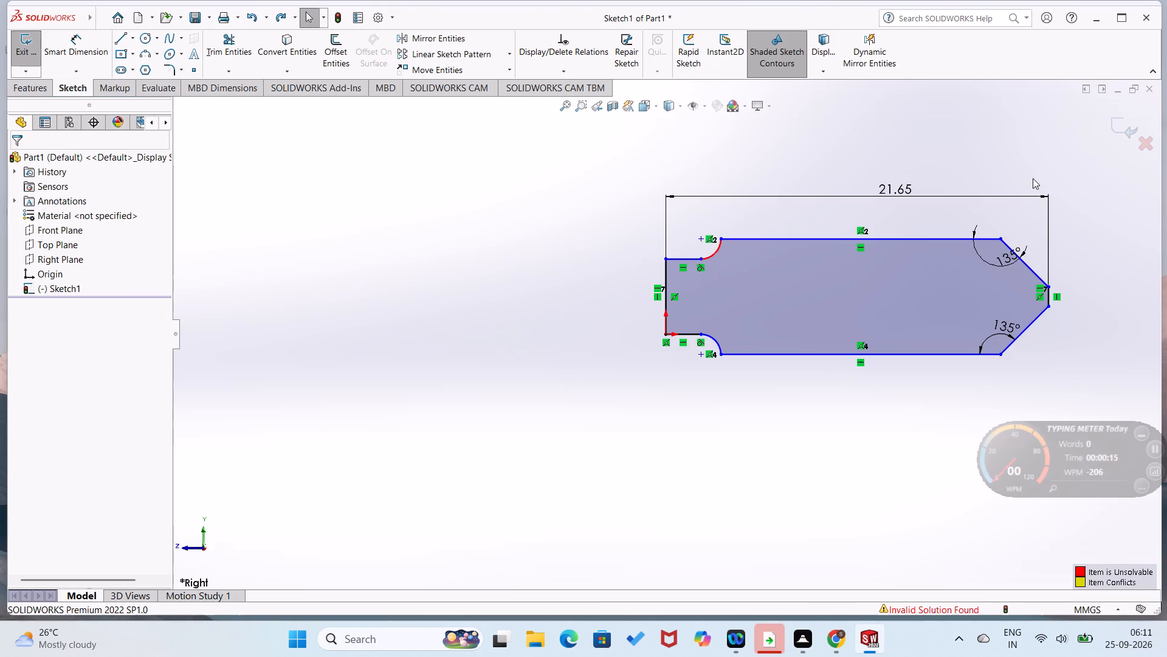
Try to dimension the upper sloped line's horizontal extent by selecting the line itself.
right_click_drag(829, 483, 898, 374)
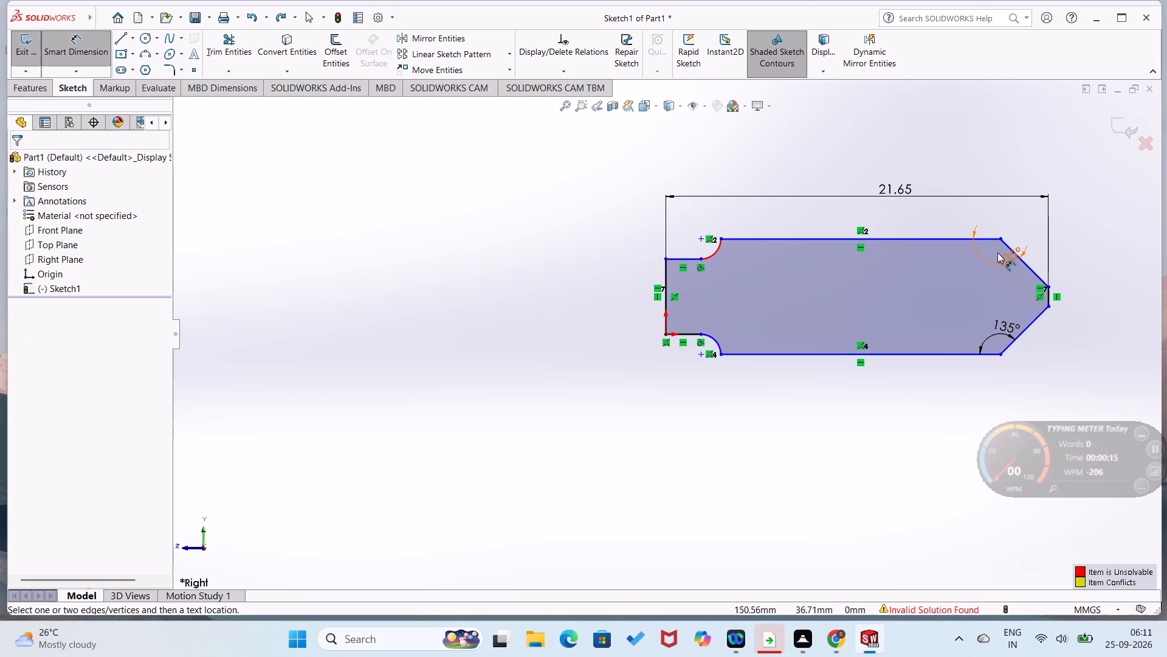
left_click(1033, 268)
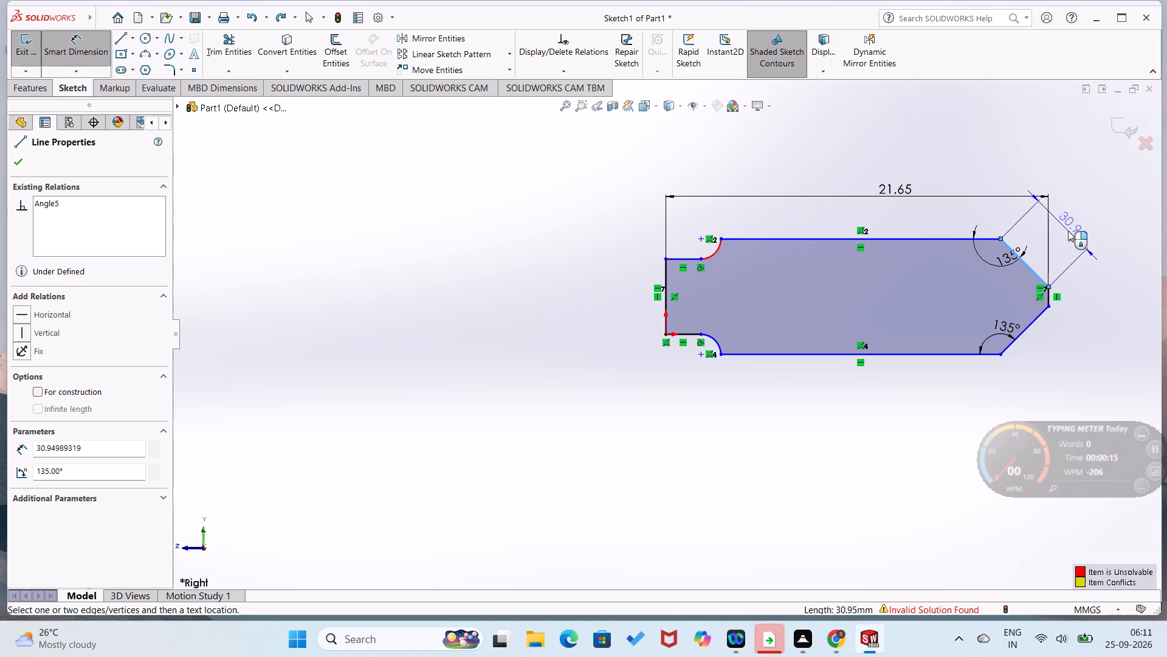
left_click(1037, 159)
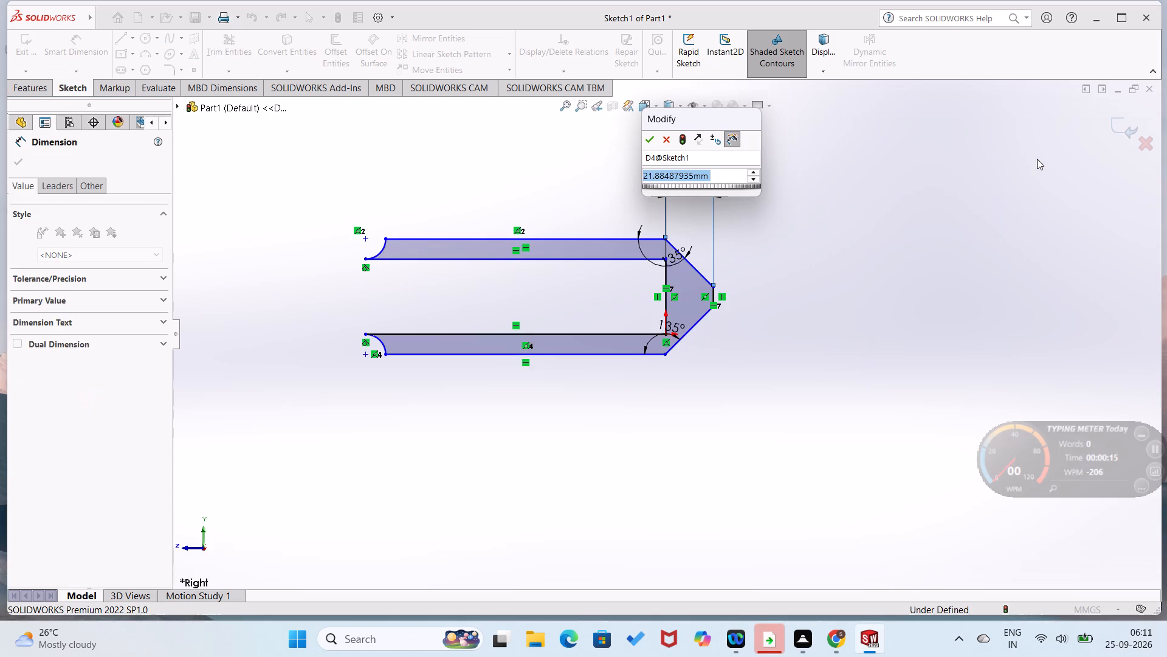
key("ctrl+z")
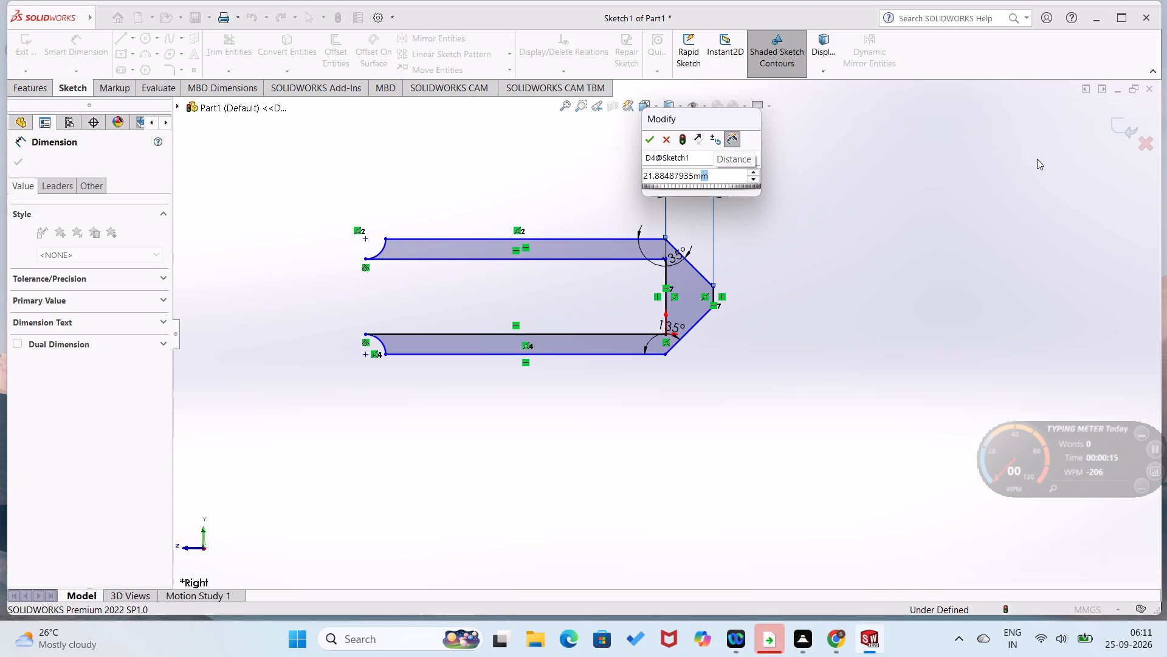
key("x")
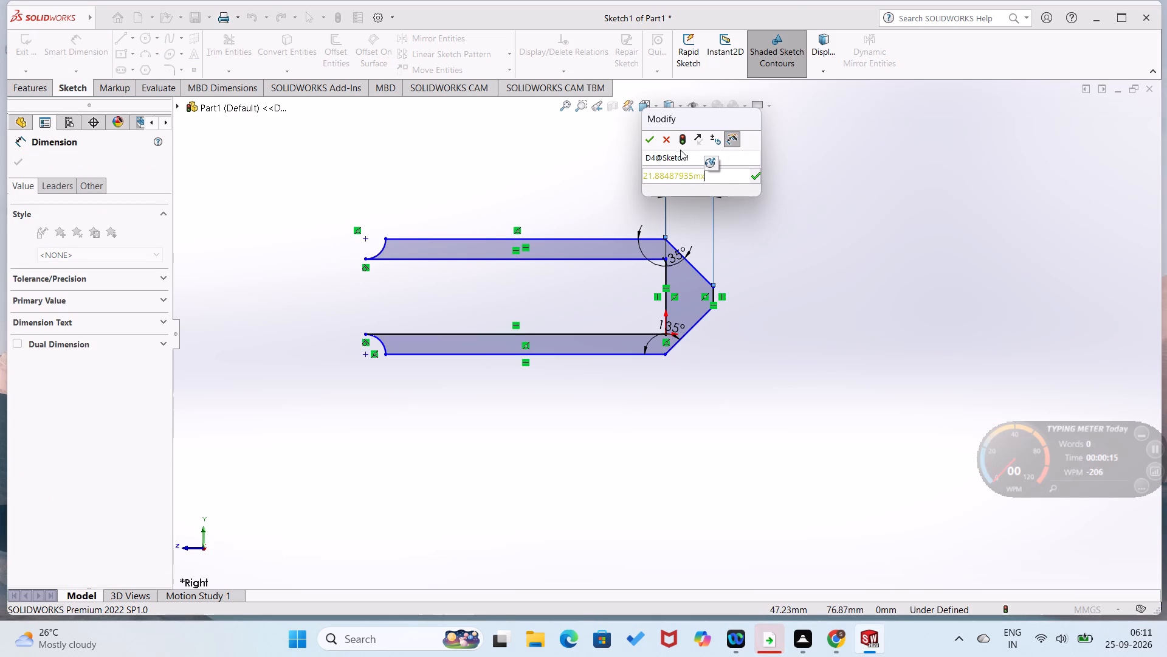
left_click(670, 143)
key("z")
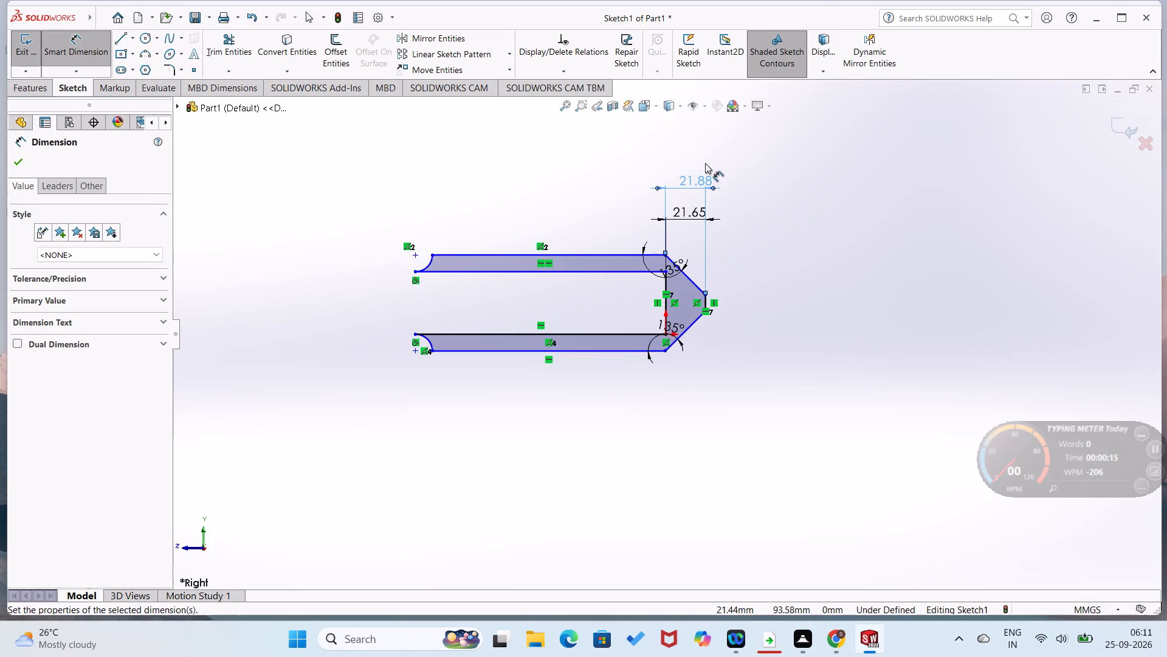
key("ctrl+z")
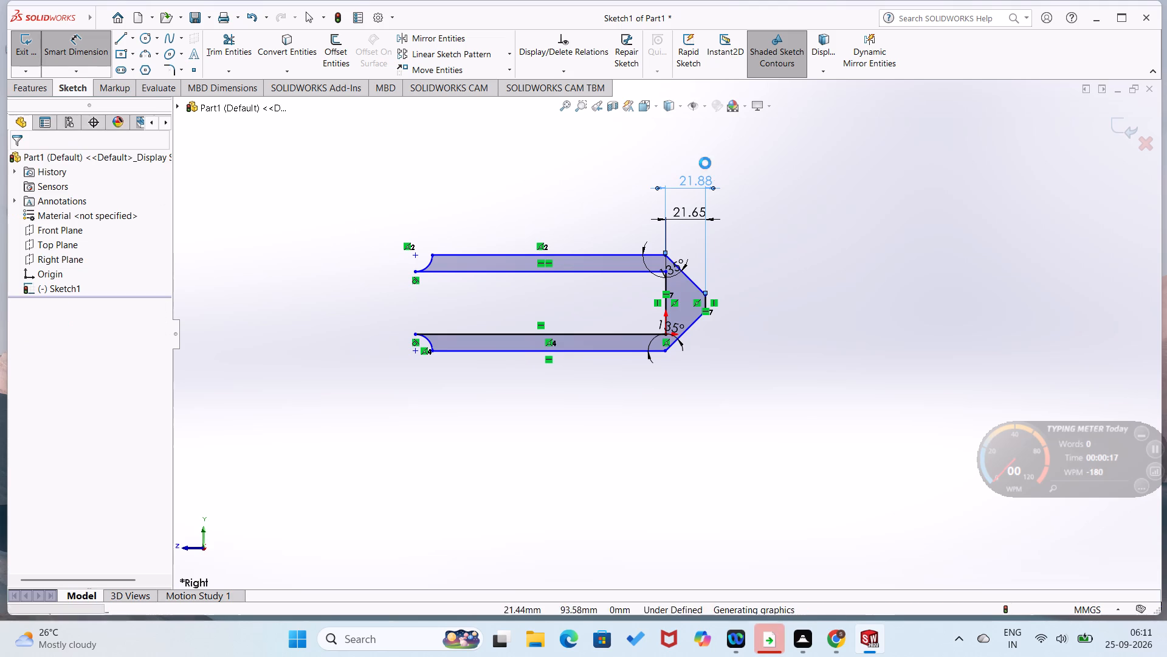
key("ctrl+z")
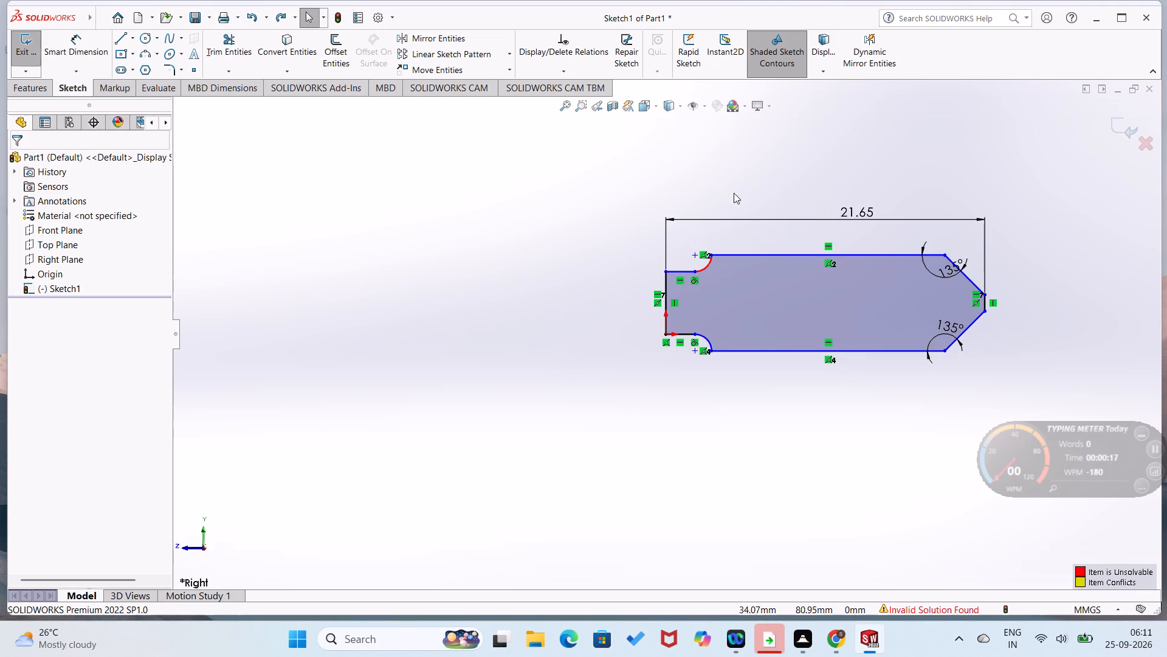
Delete the 21.65 mm overall length dimension.
left_click(858, 219)
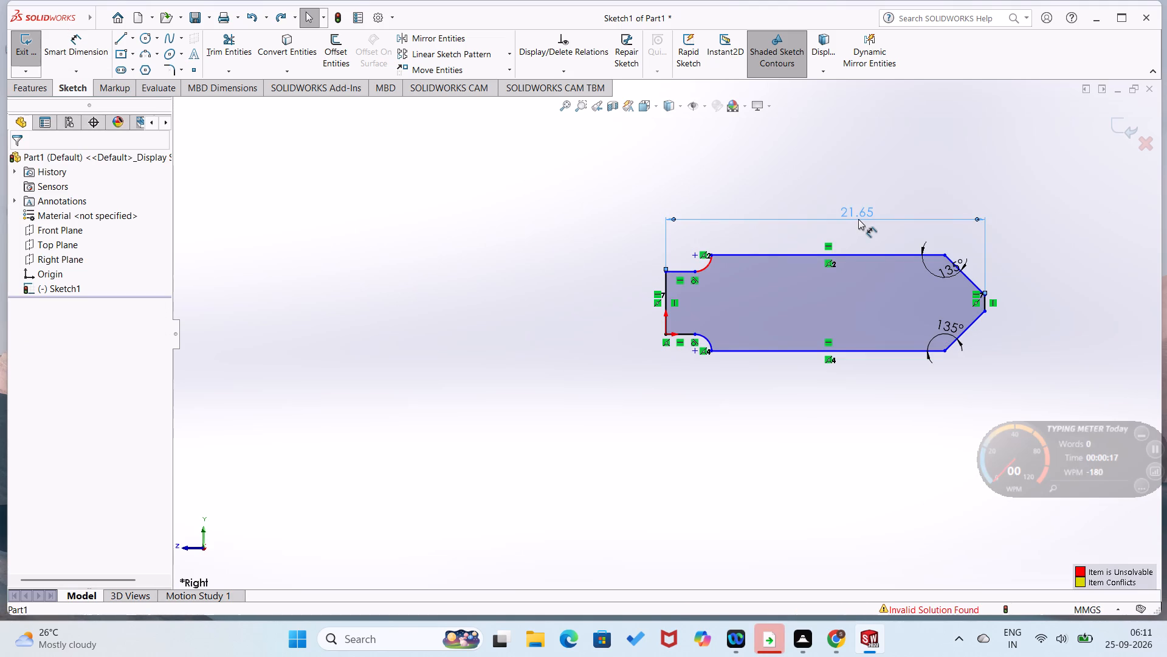
key("Delete")
Dimension the upper sloped line's horizontal extent as 3.35 mm, placed above the outline.
right_click_drag(711, 572, 805, 352)
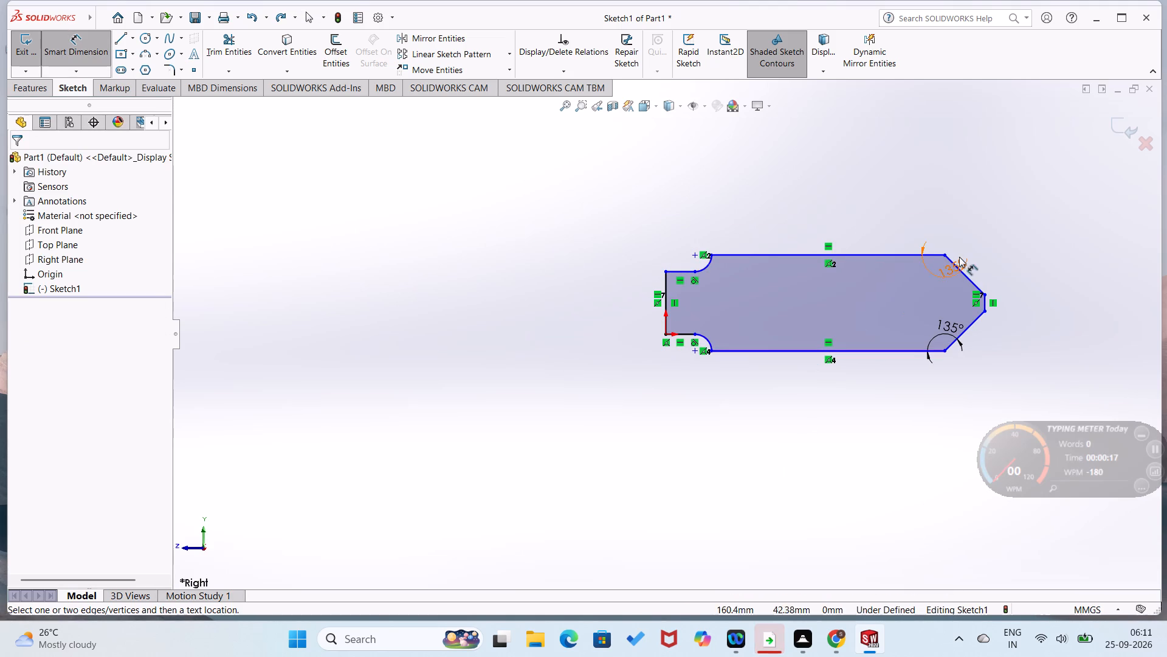
left_click(968, 280)
left_click(969, 221)
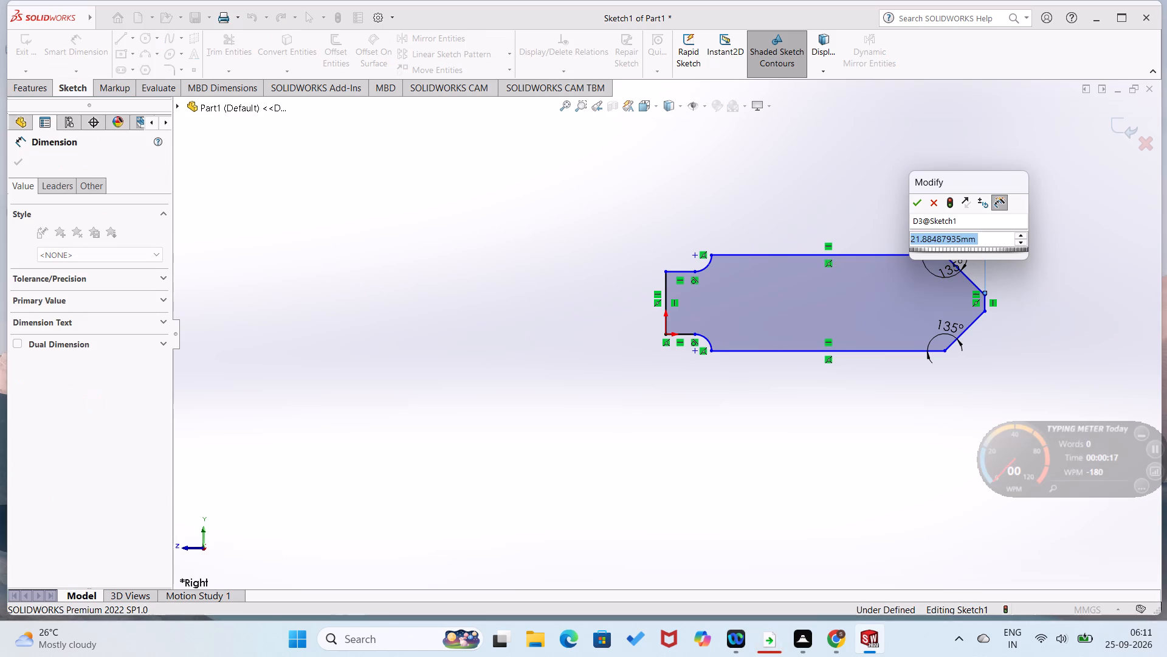
type("3.35")
key("Return")
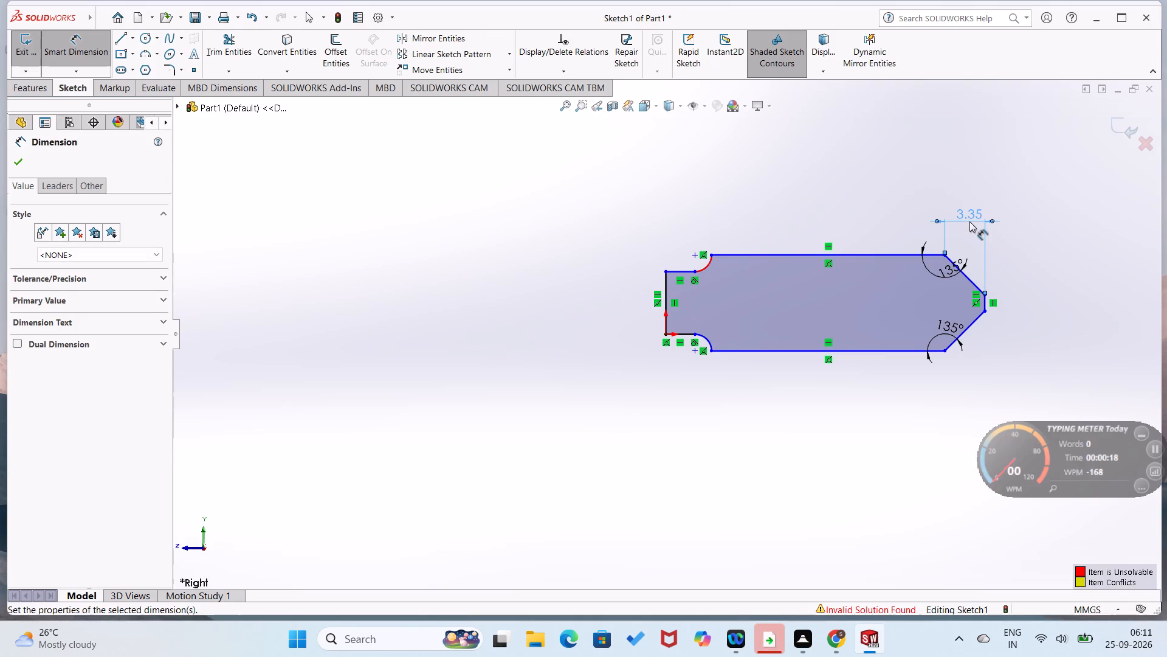
left_click(876, 218)
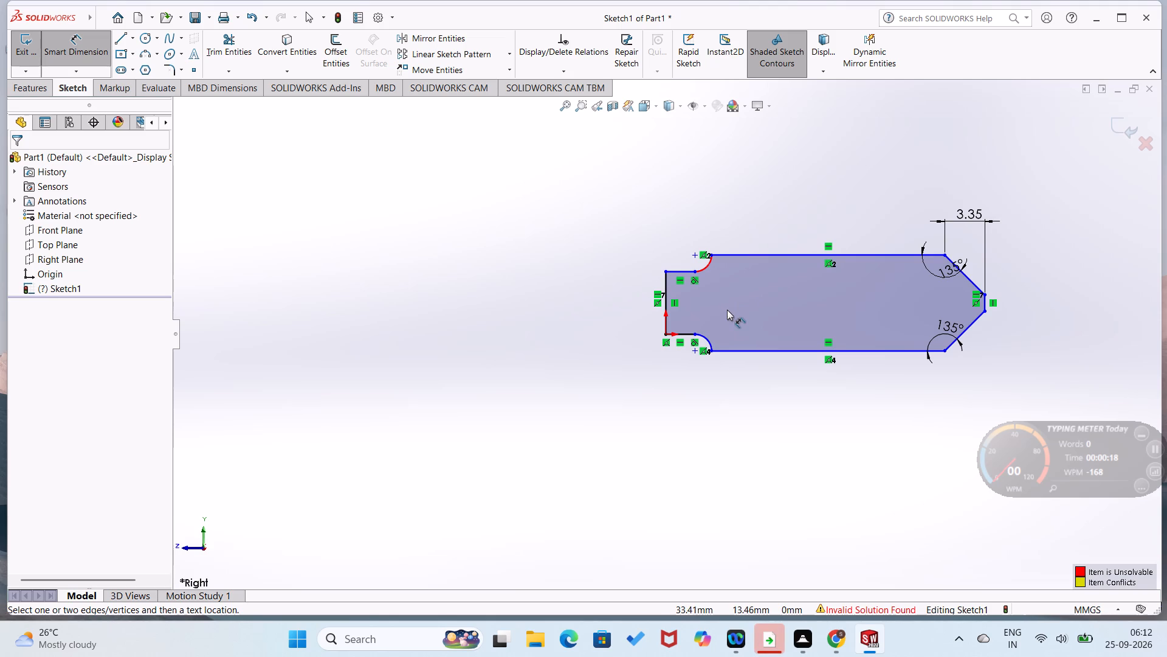
Dimension the short upper horizontal line between the origin-end vertical line and the arc as 1.92 mm, placed above.
left_click(684, 271)
left_click(671, 207)
type("1.95")
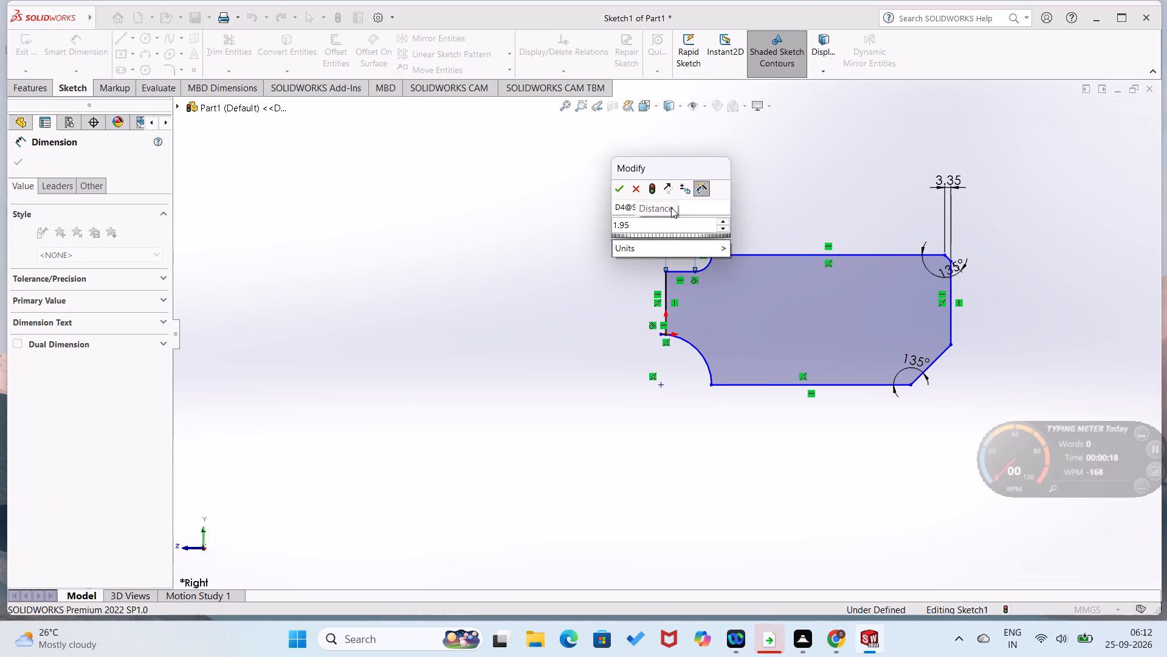
key("BackSpace")
key("2")
key("Return")
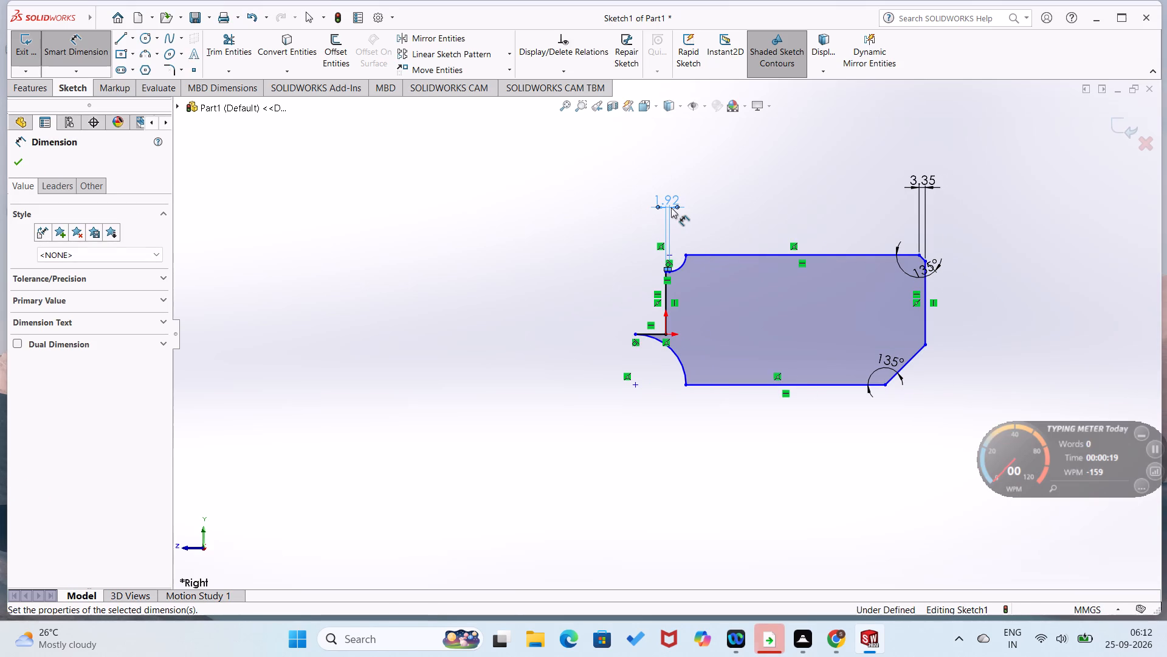
Set the short upper horizontal line's length to 2 mm.
double_click(671, 207)
key("2")
key("Return")
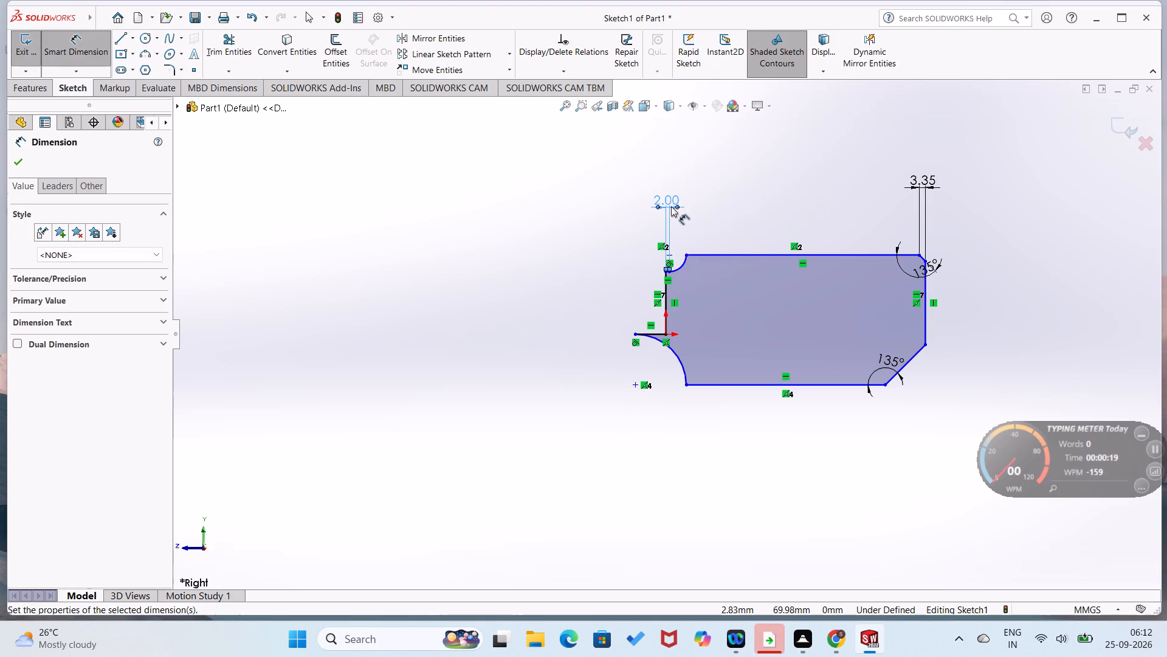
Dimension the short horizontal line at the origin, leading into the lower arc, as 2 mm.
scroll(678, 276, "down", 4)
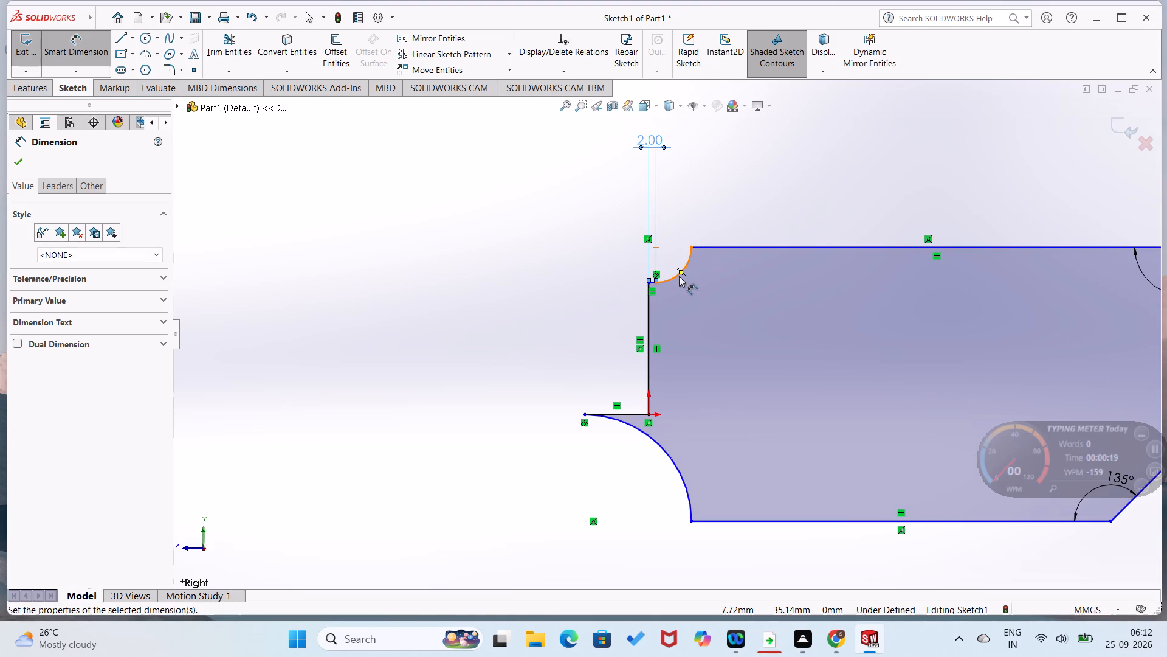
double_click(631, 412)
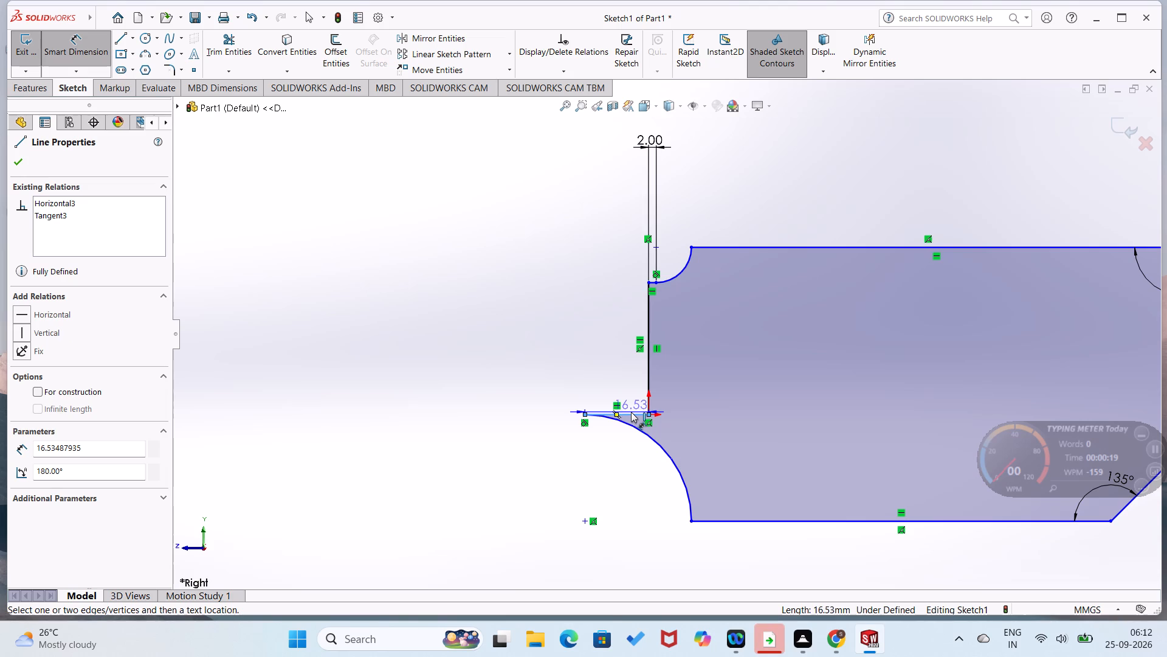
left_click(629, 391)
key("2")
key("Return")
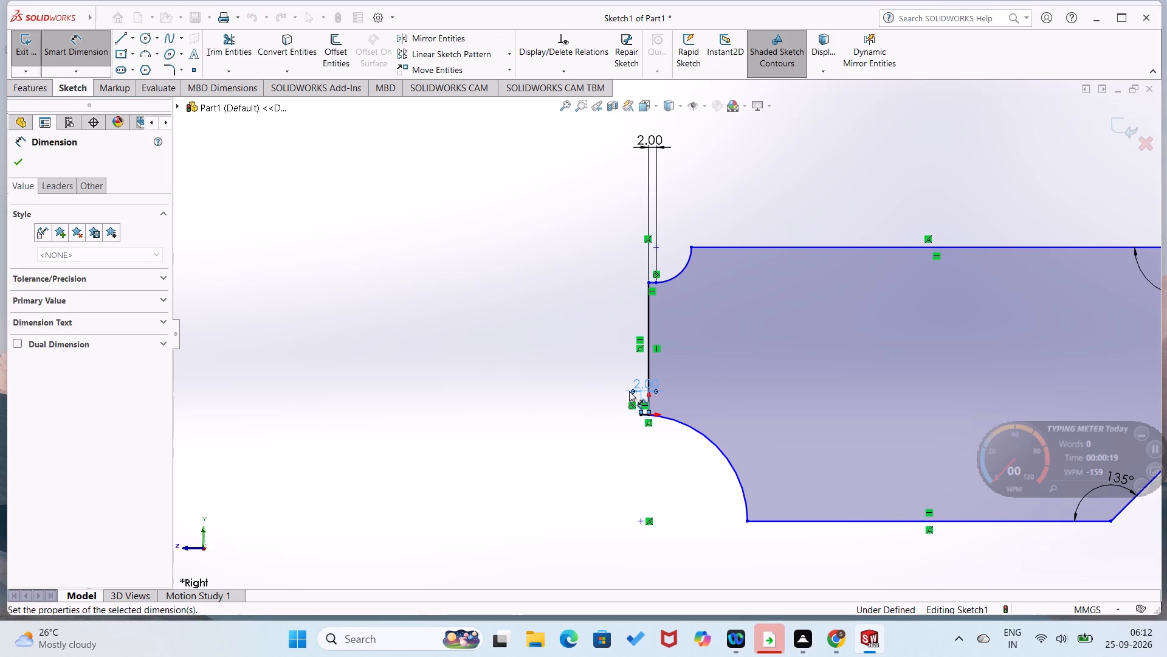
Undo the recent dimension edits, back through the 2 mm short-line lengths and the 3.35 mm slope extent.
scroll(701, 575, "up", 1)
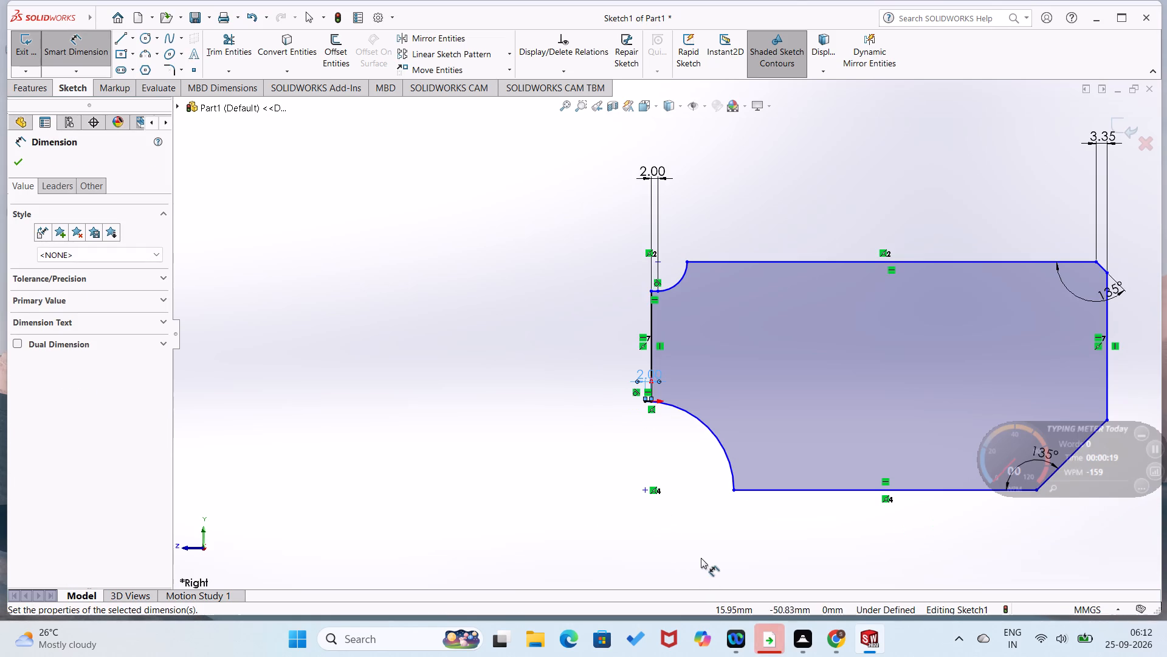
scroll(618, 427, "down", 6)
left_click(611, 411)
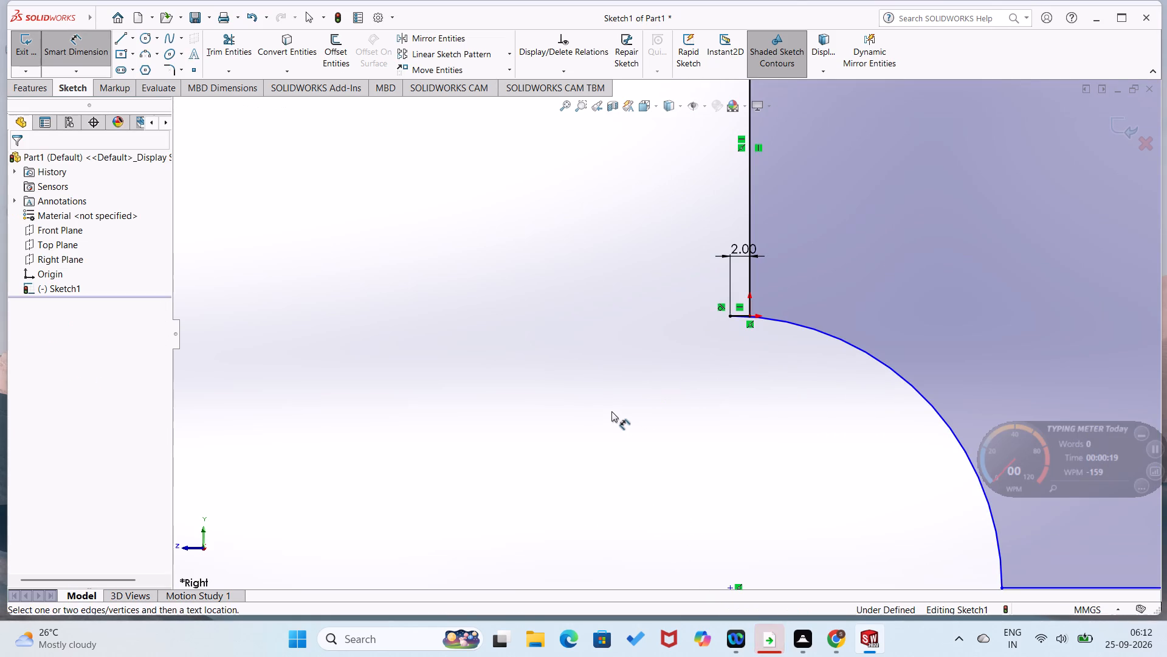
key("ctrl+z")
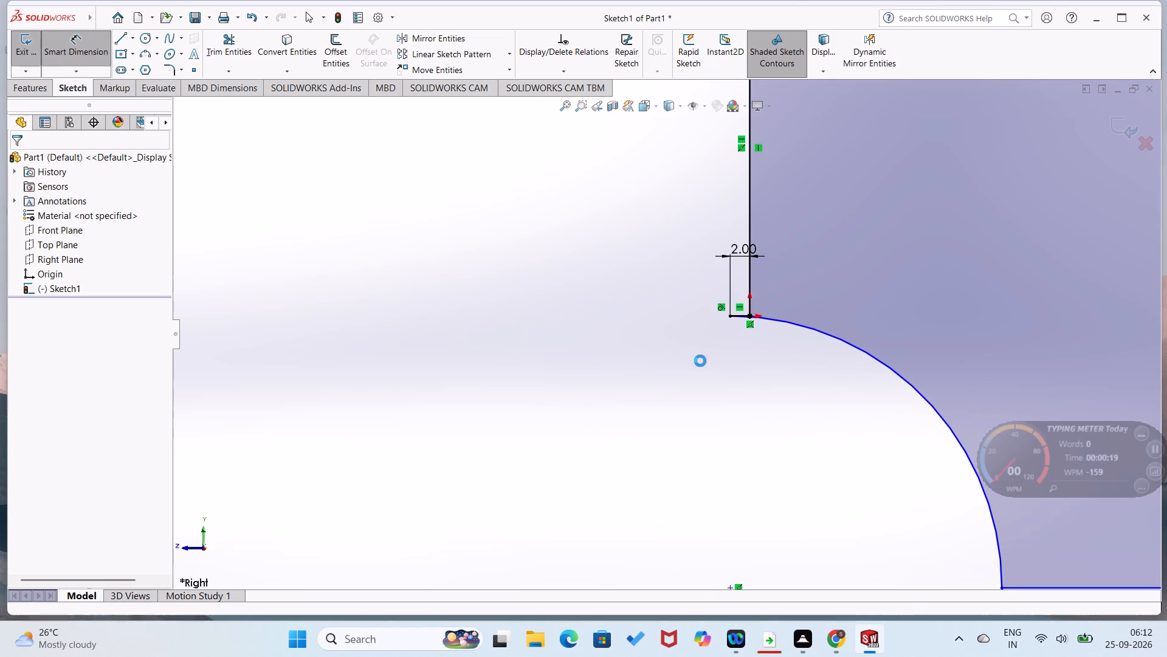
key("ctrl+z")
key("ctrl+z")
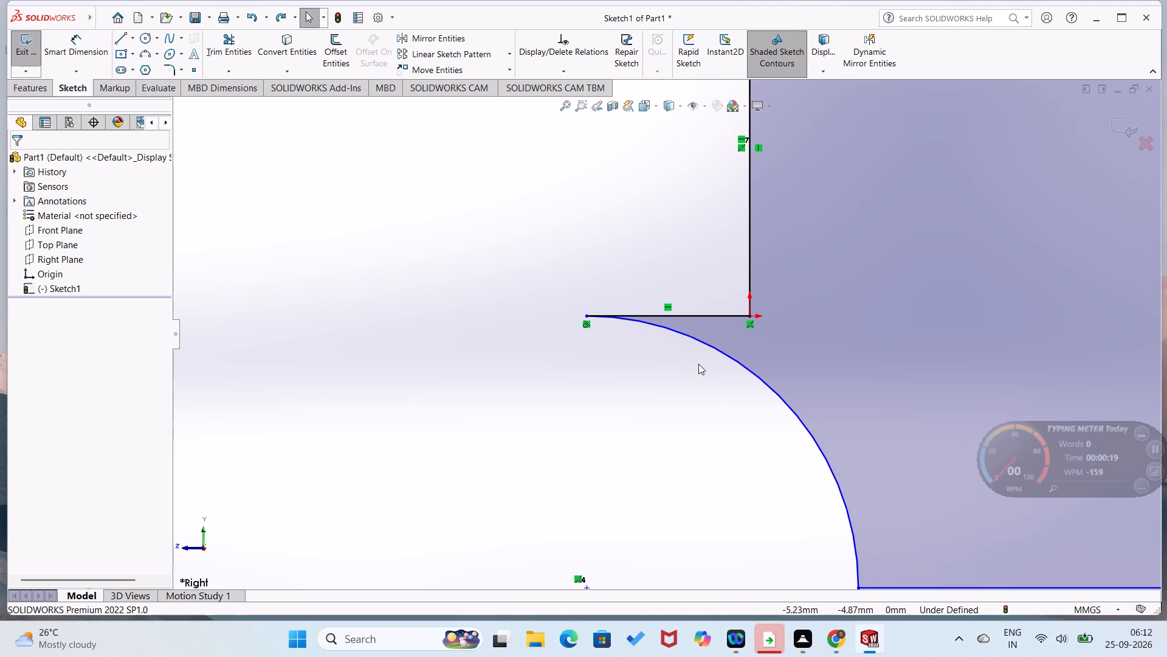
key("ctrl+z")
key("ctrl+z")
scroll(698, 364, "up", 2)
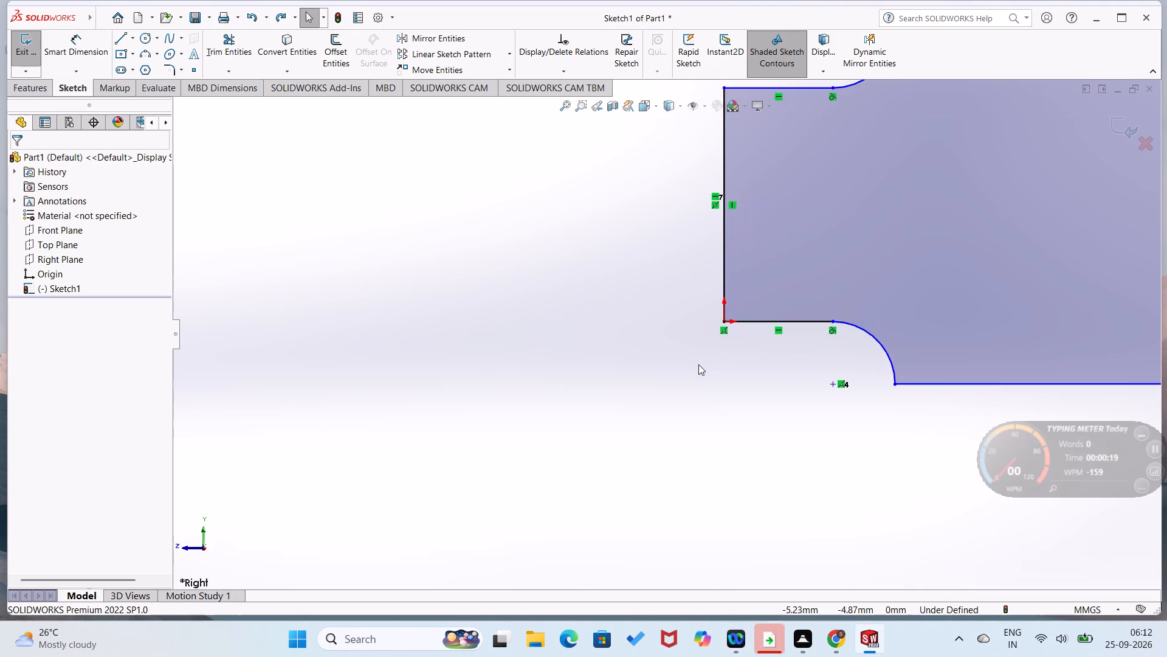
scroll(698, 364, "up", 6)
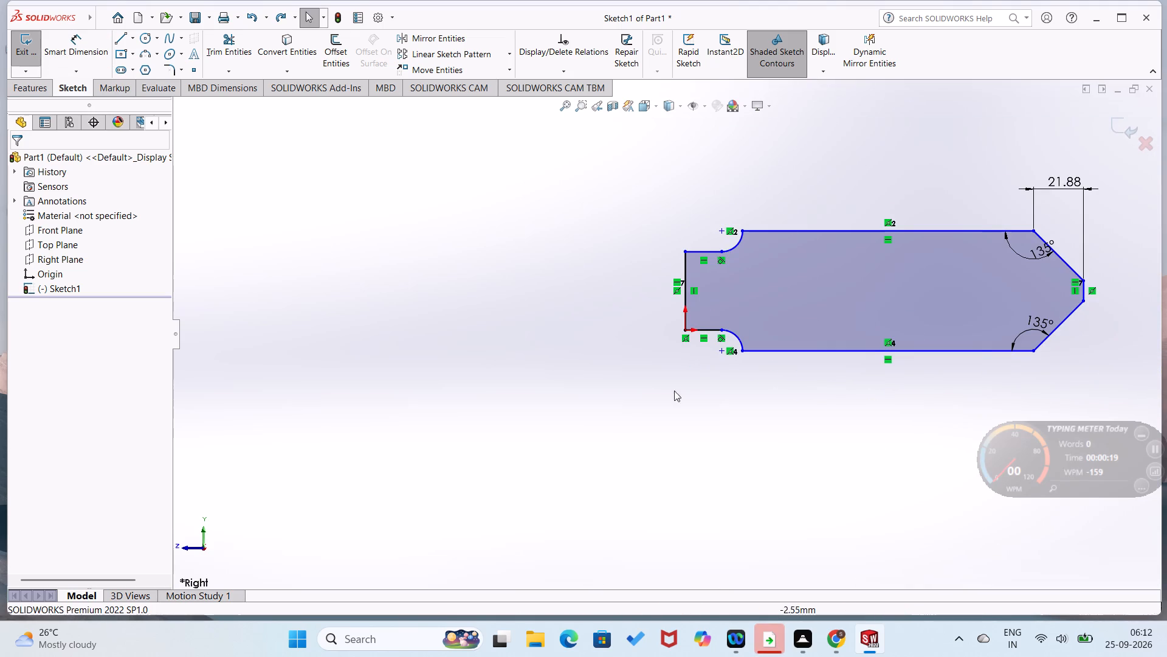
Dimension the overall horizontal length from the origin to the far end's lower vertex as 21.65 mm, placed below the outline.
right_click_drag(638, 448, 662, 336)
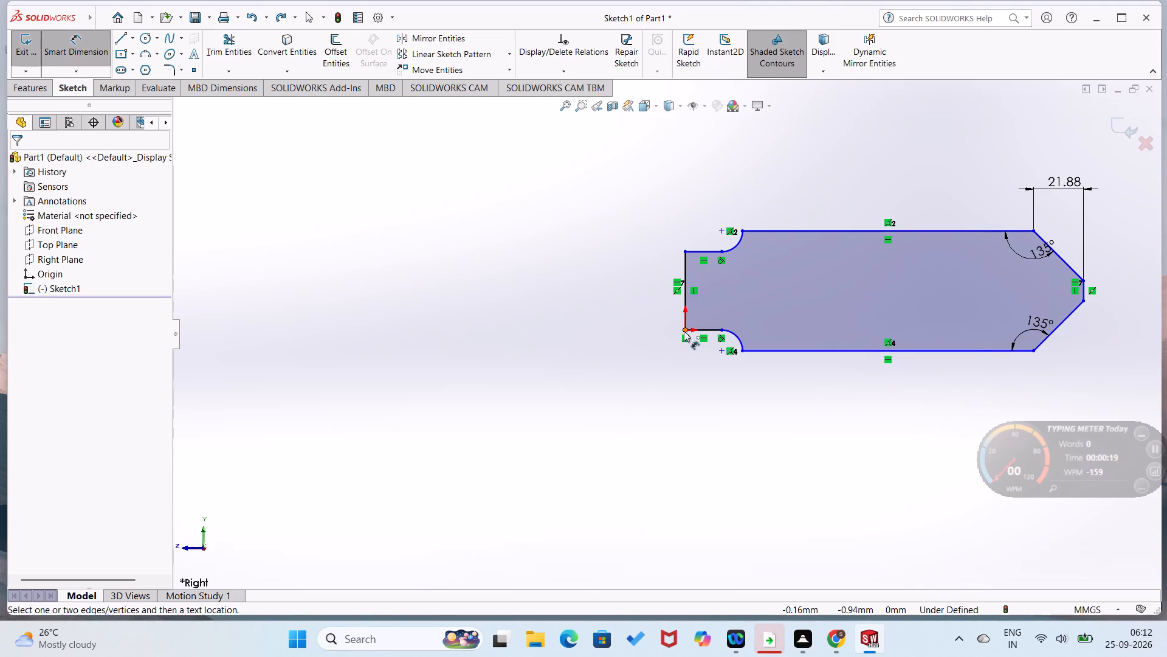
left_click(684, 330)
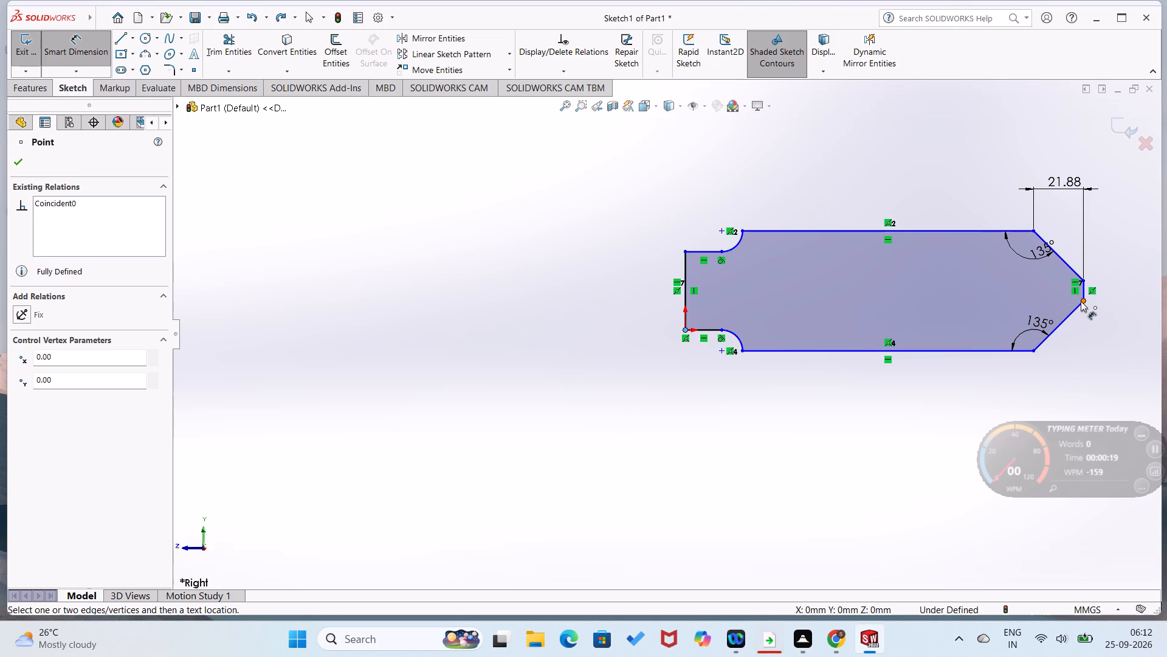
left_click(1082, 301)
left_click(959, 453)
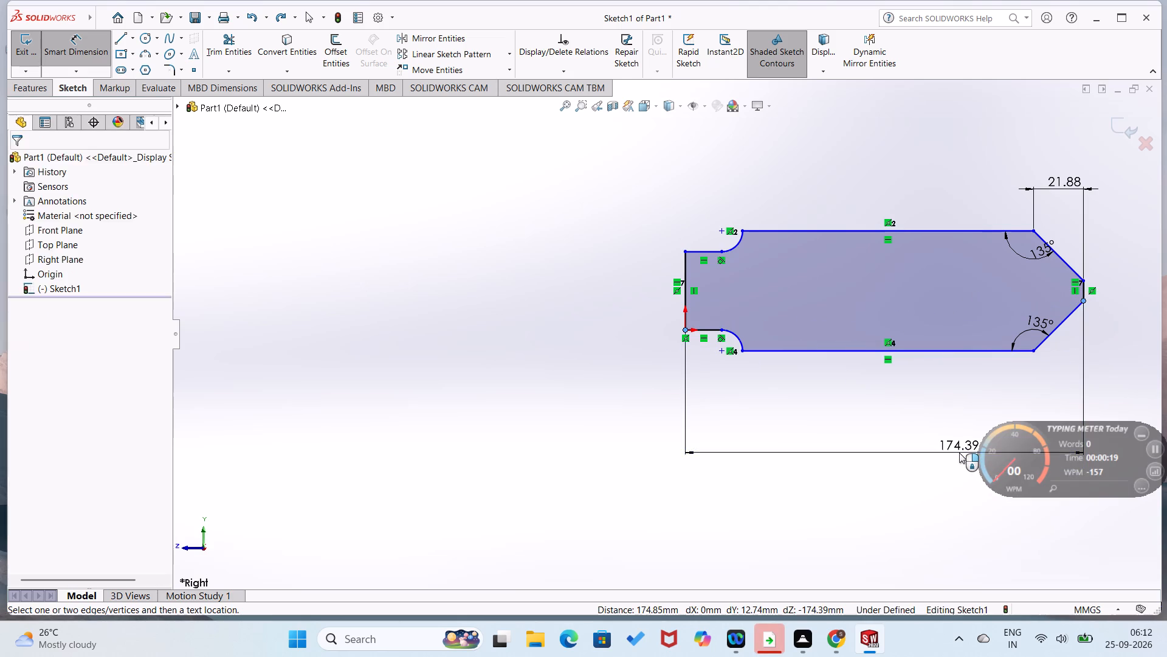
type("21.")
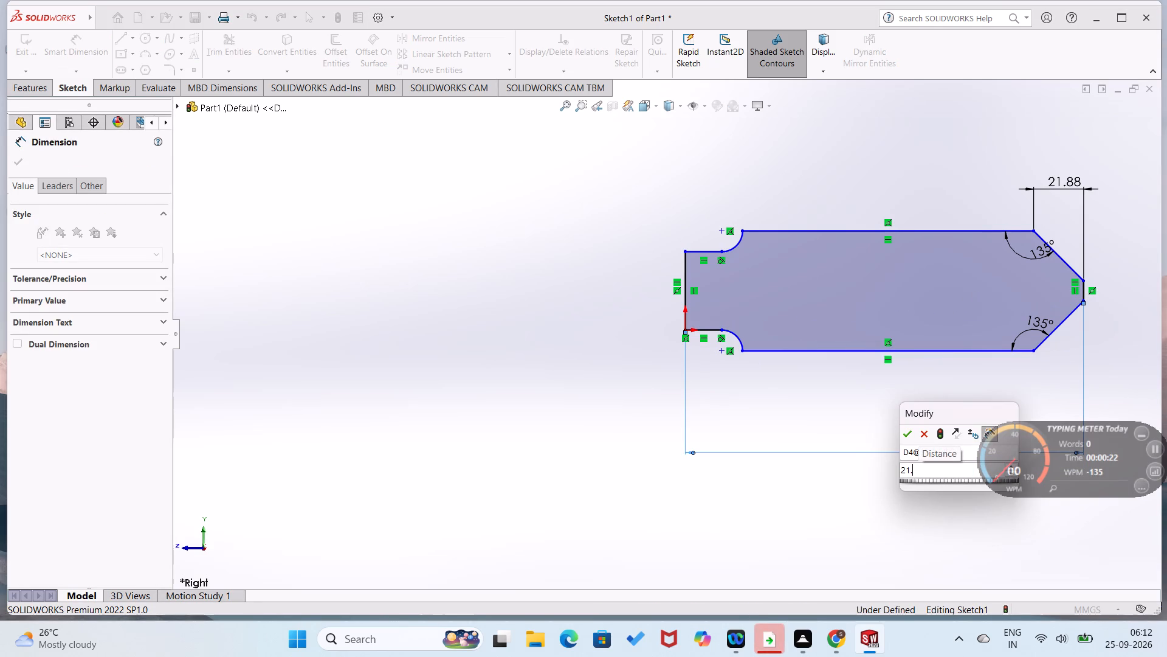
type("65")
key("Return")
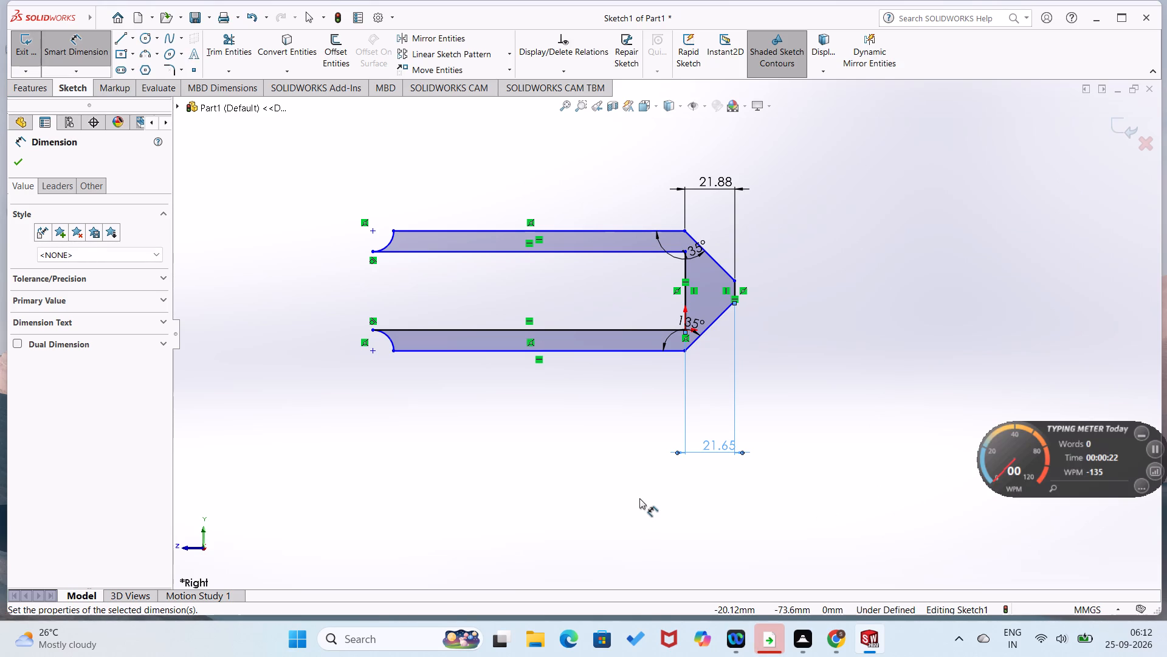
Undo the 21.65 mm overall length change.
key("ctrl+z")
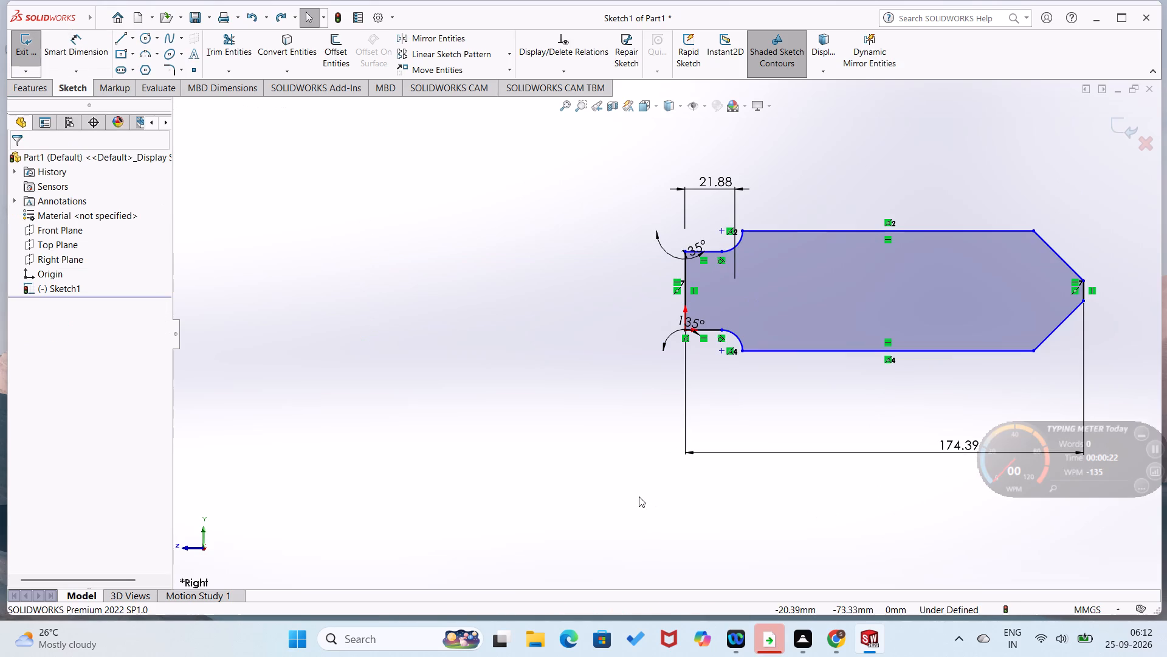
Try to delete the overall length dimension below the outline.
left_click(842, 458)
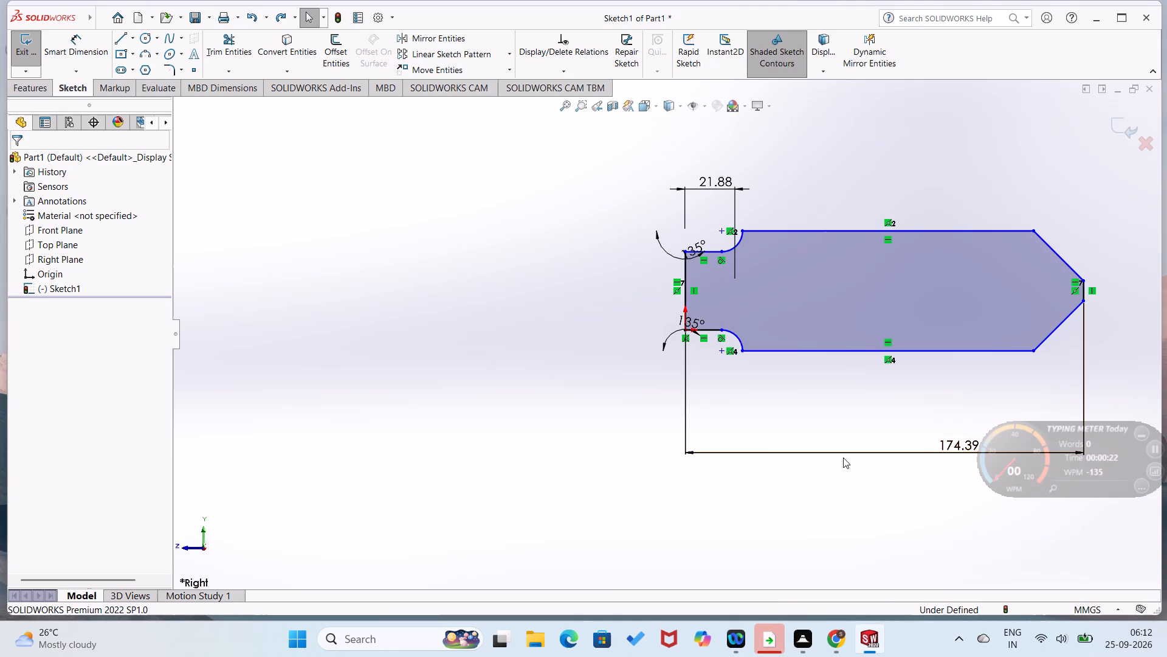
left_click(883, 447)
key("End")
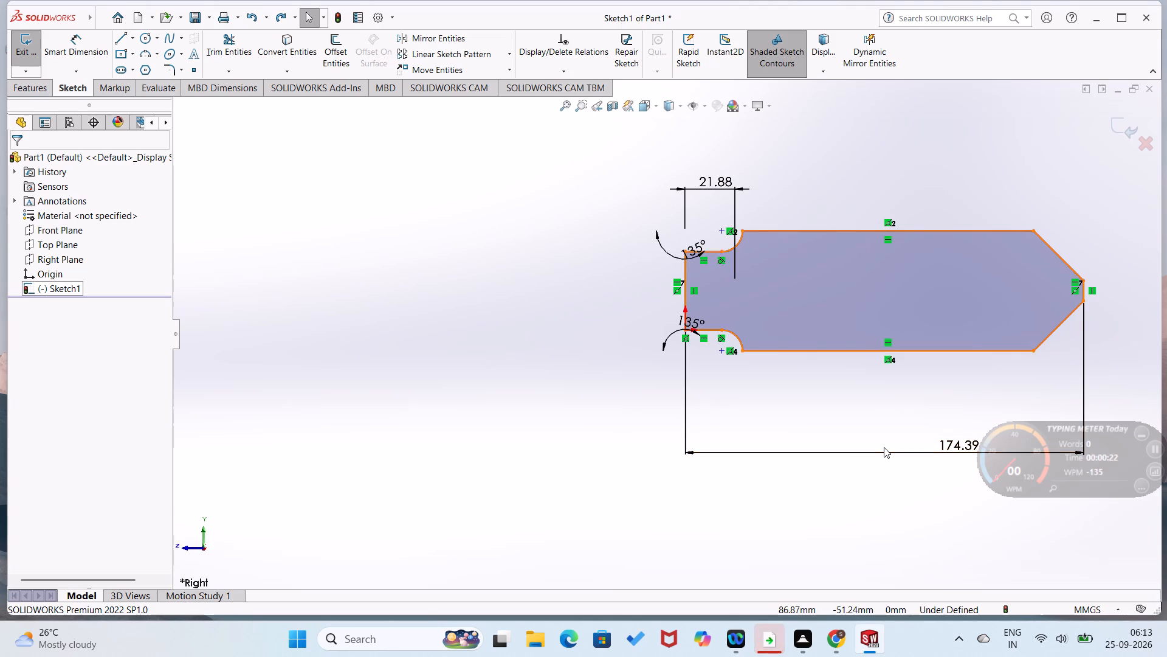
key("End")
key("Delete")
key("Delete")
Close Part1 without saving it.
left_click(1151, 88)
left_click(549, 342)
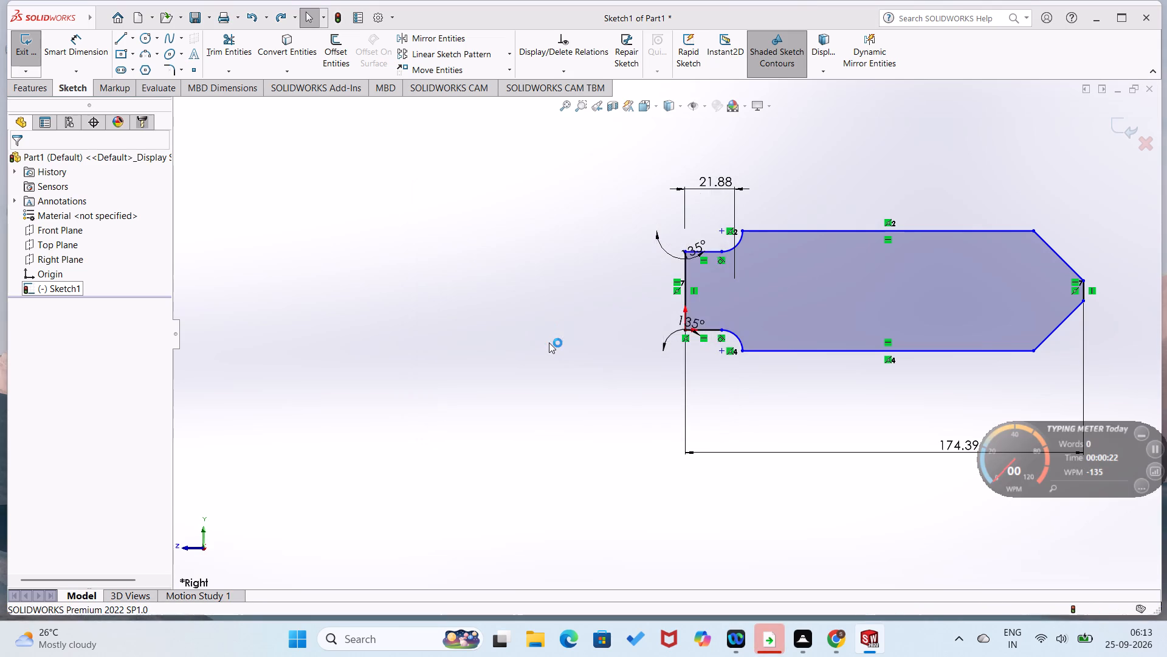
Create a new part document.
left_click(122, 20)
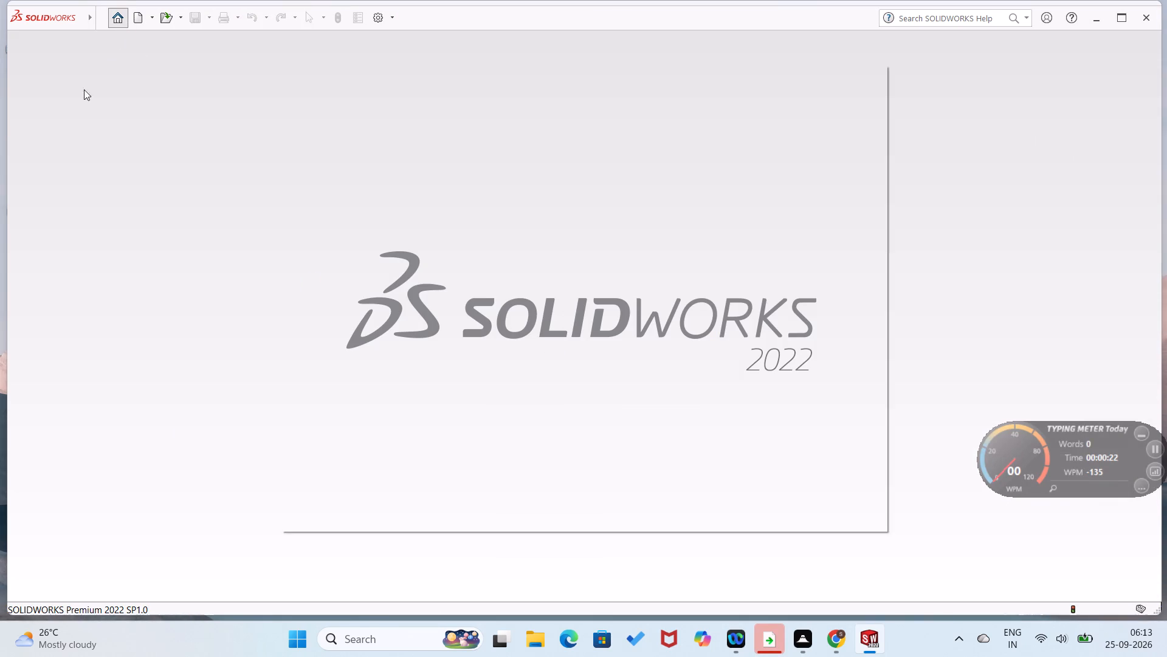
left_click(336, 175)
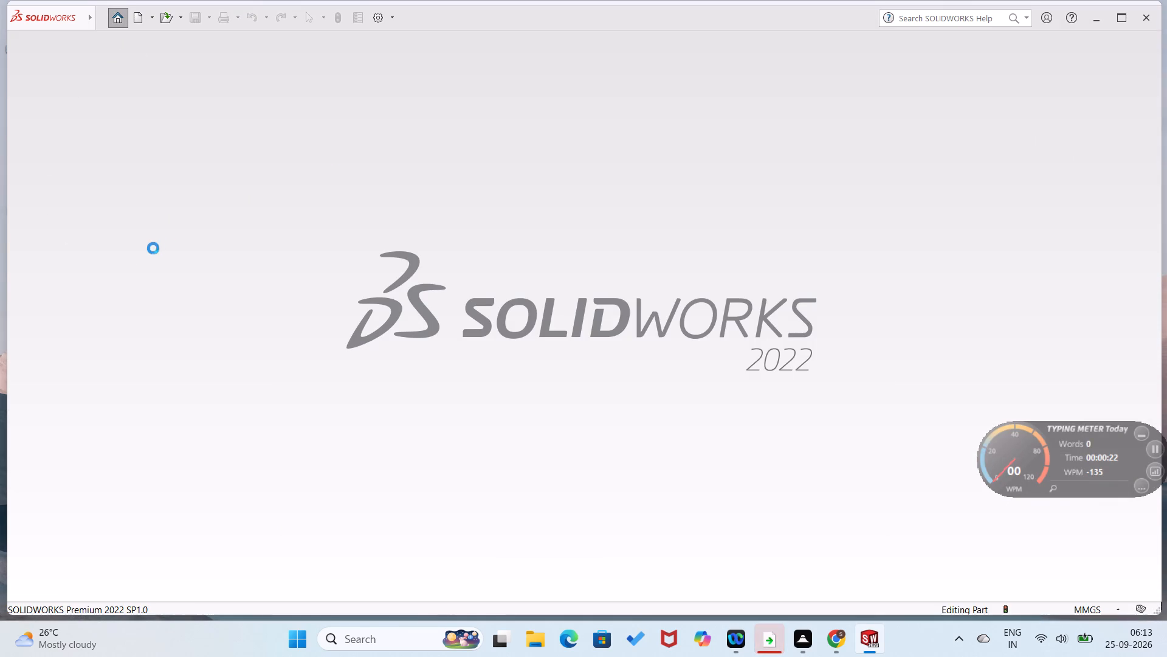
Start a sketch on the Top Plane.
left_click(57, 245)
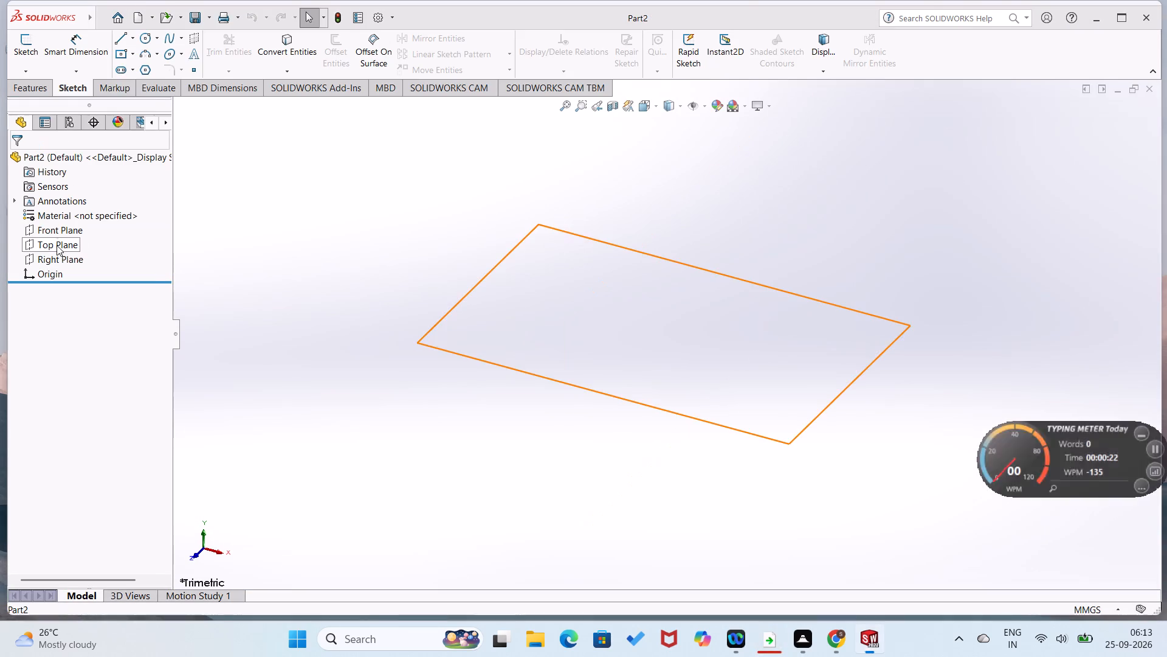
left_click(67, 230)
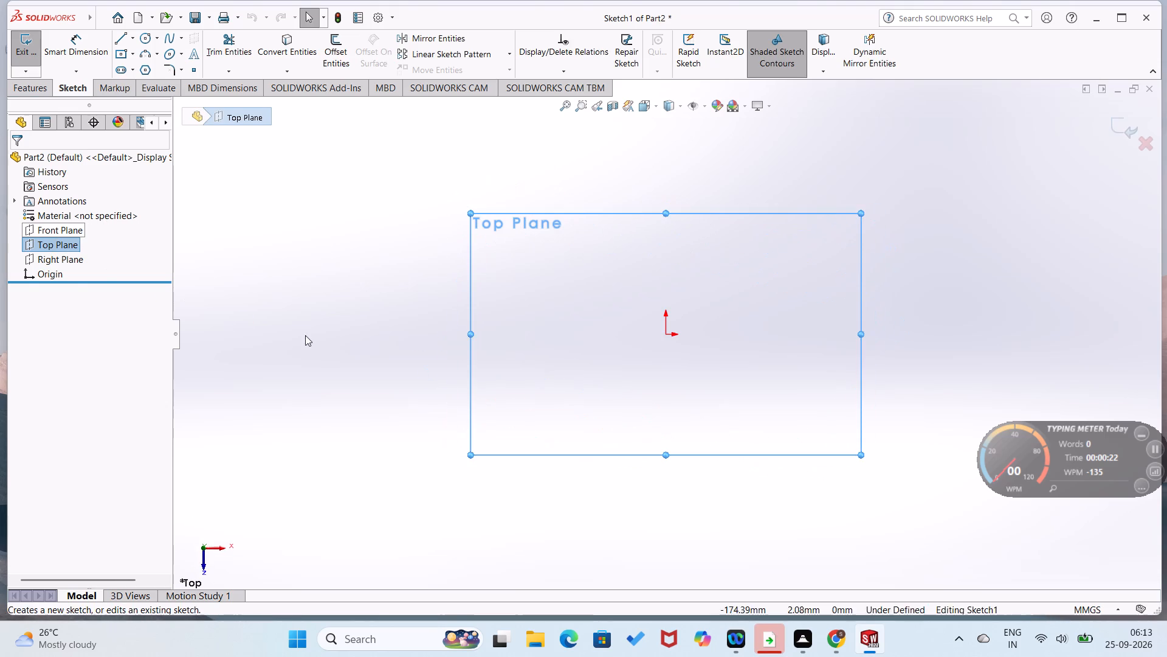
Sketch connected lines from the origin: about 25 mm up, about 24 mm across, a short step up, and a long horizontal top line.
right_click_drag(404, 351, 220, 429)
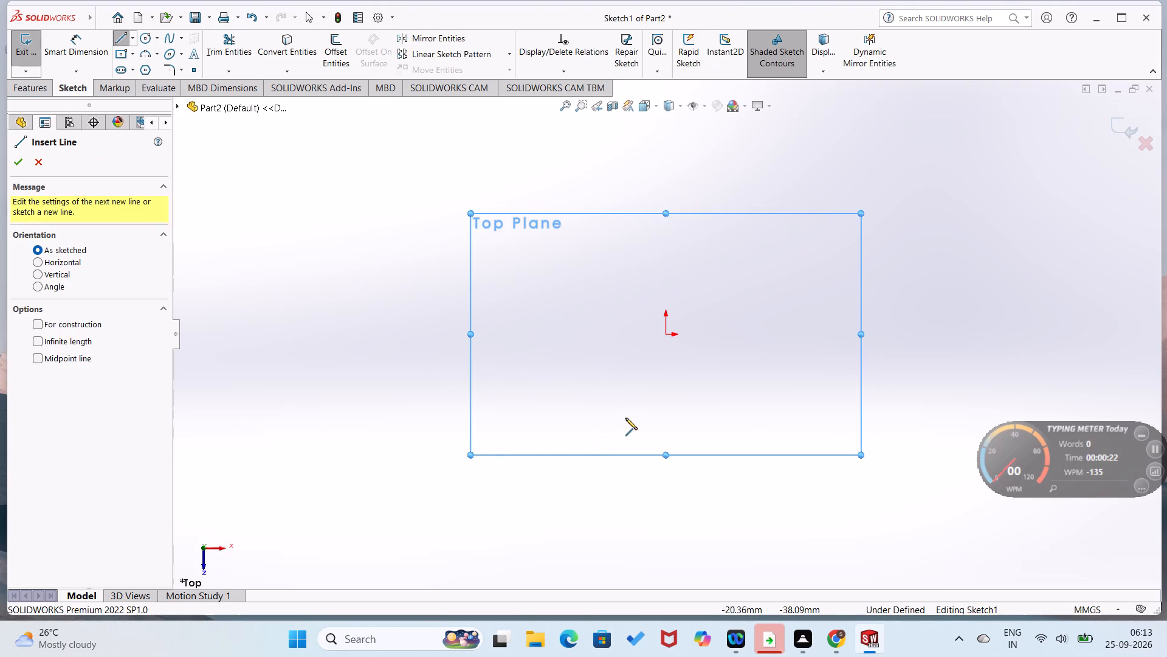
left_click(666, 332)
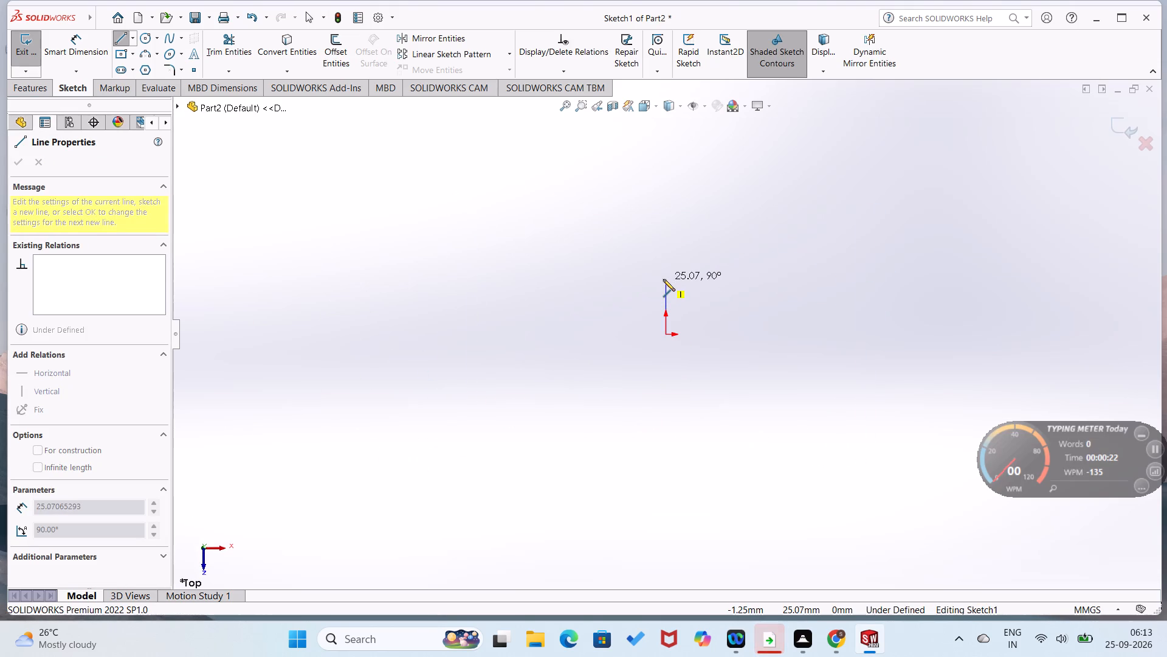
left_click(664, 279)
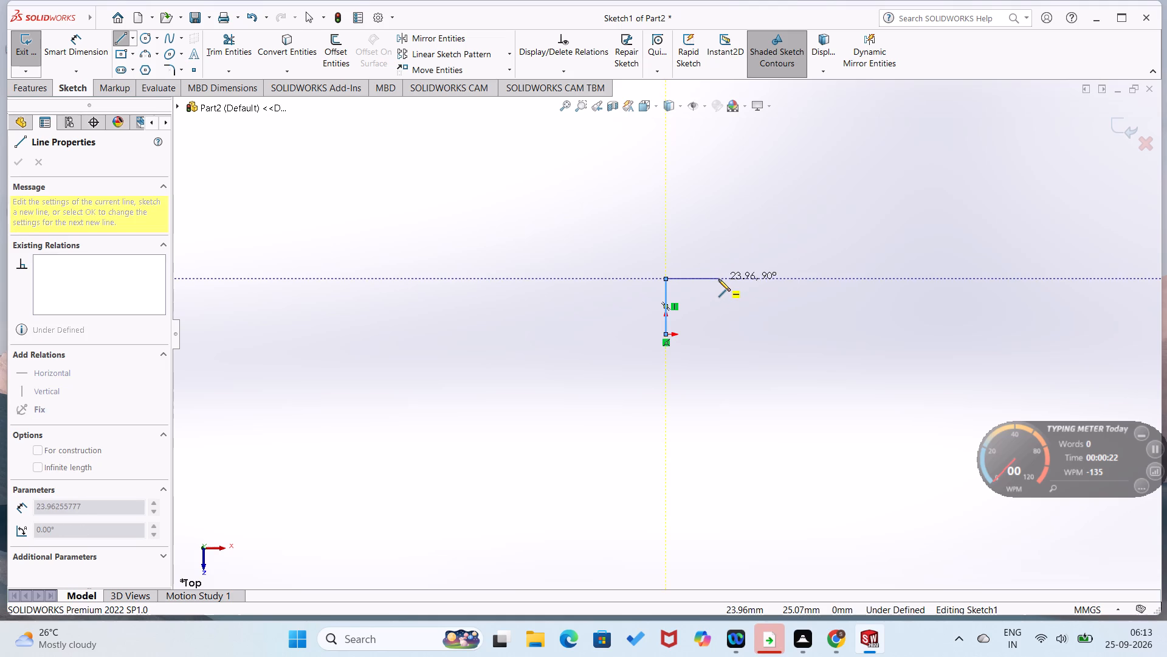
left_click(718, 279)
left_click(718, 254)
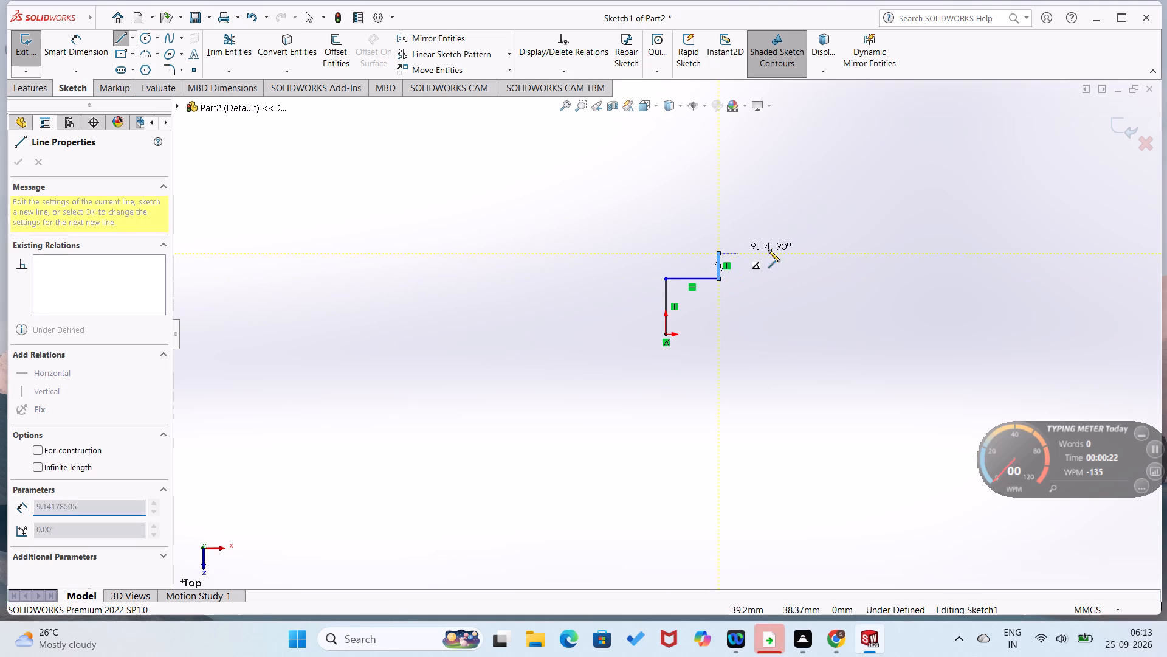
left_click(988, 250)
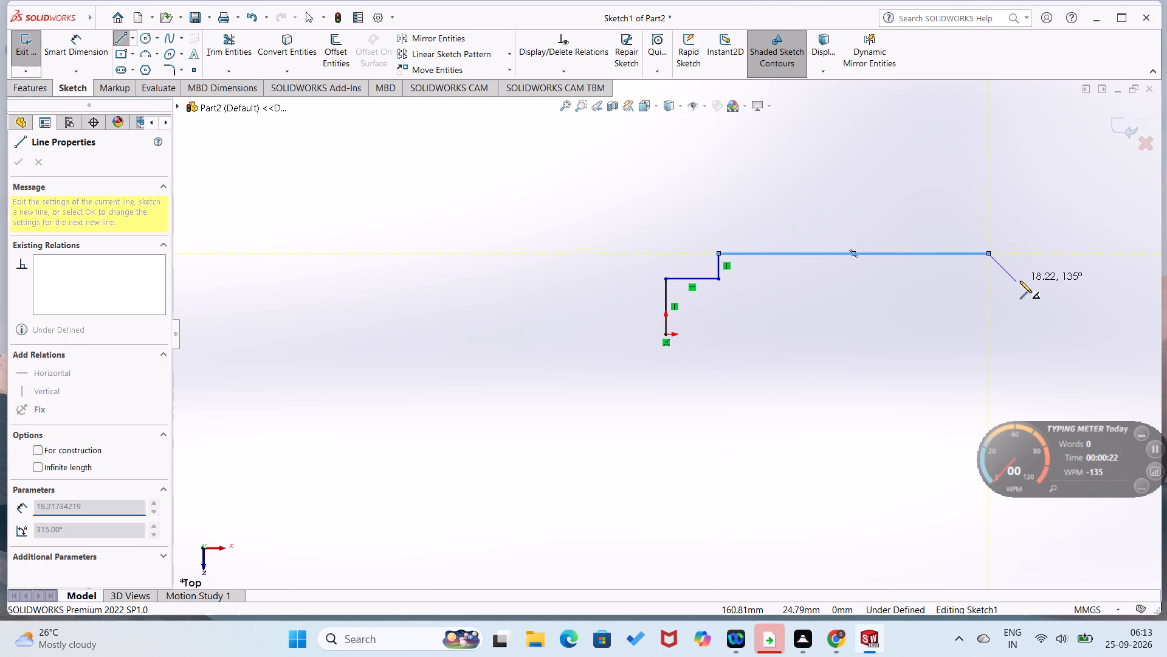
Continue the outline with a 135° downward slope, about 21 mm across, about 16 mm down, and a line about 24 mm sloping back inward.
left_click(1028, 289)
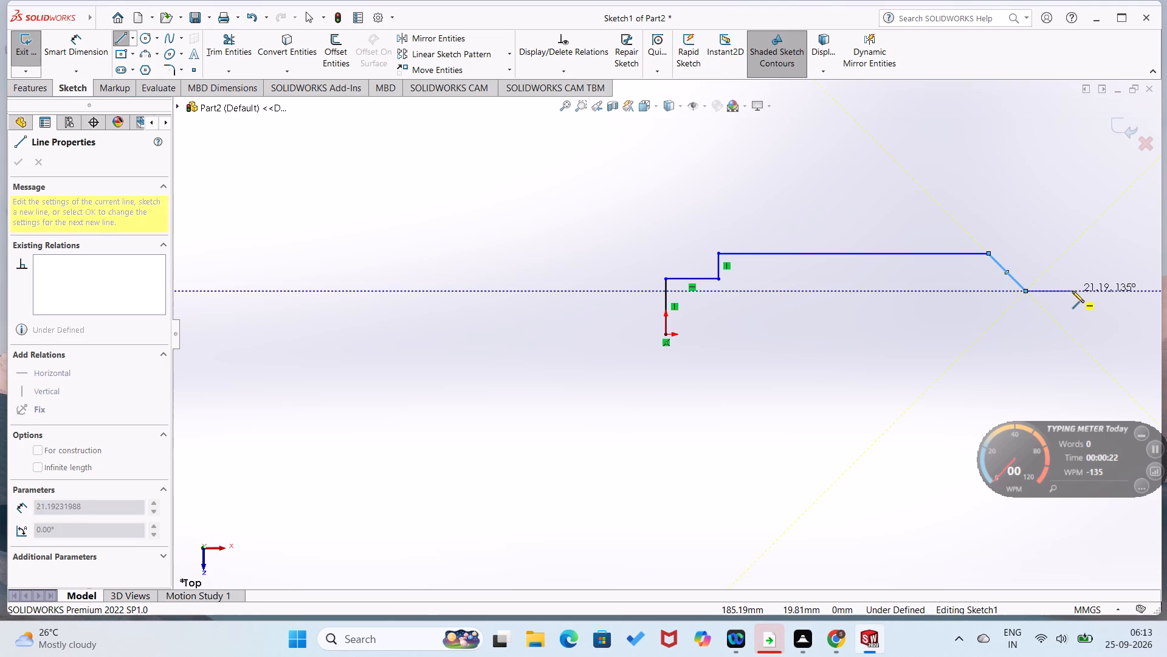
left_click(1072, 291)
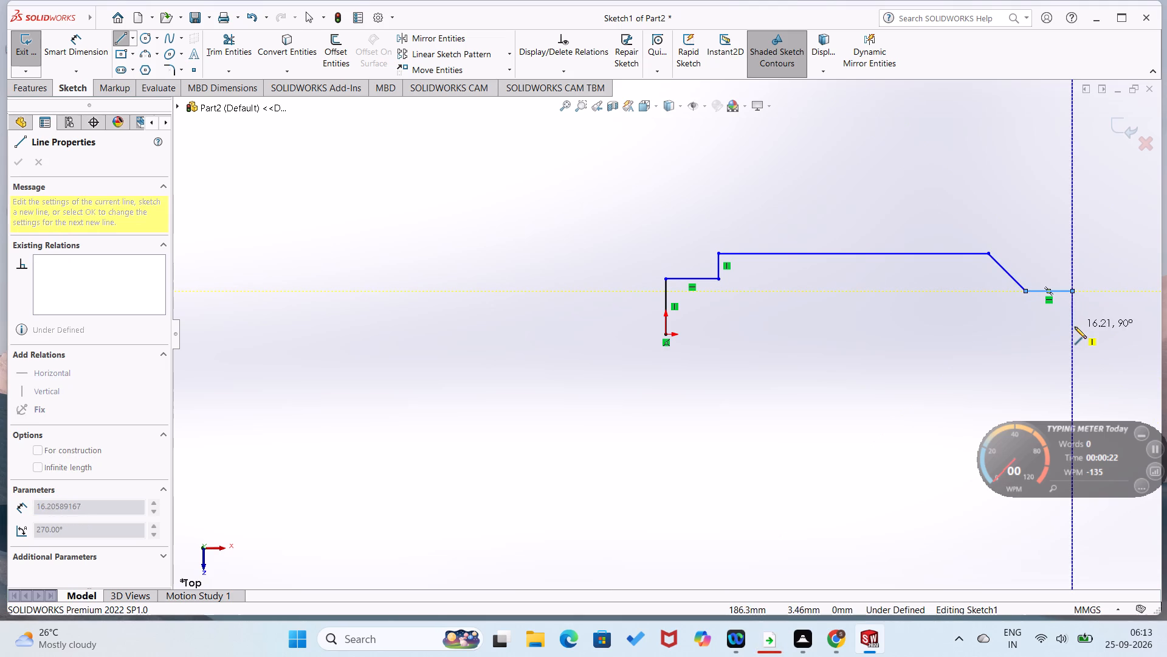
left_click(1075, 327)
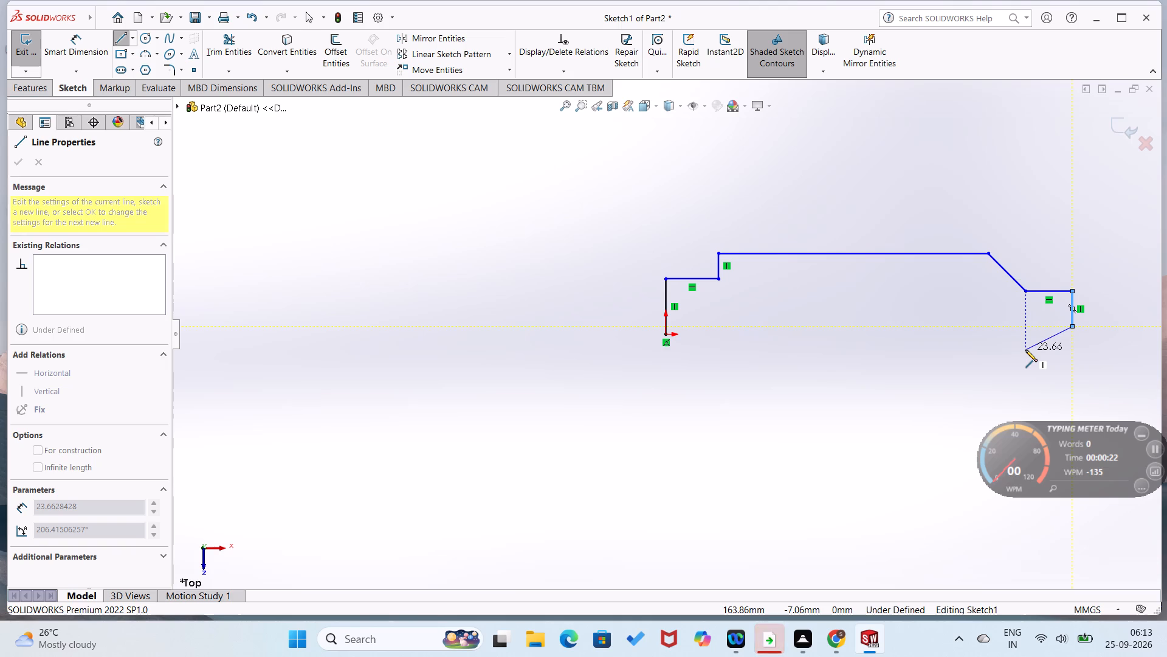
left_click(1026, 353)
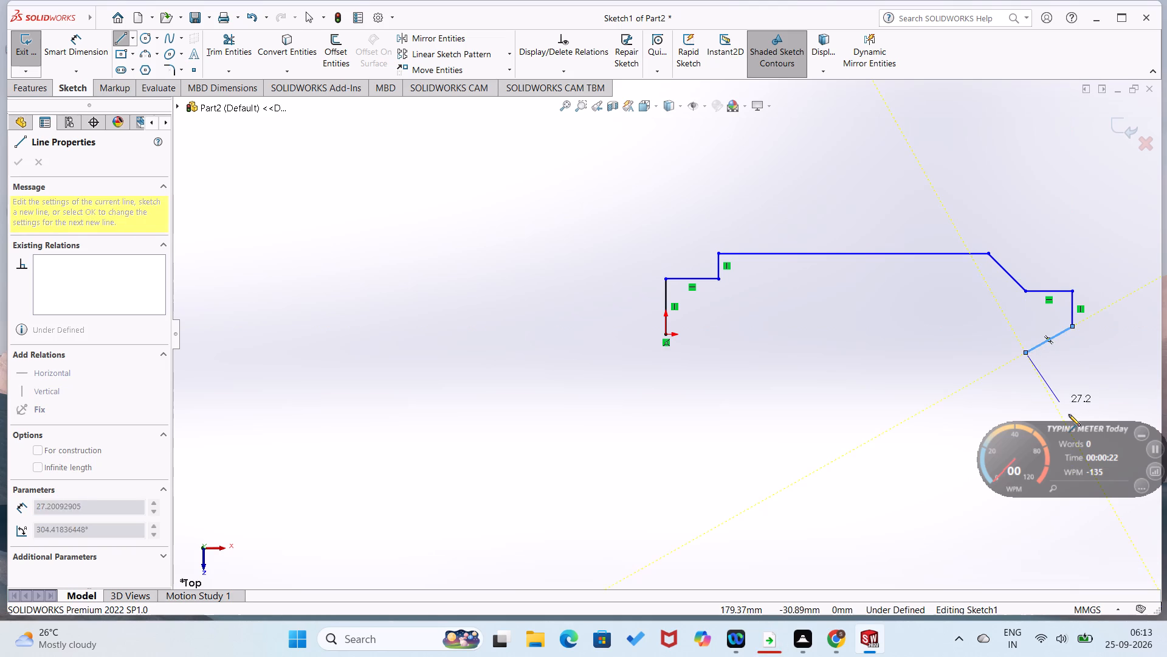
Delete the entire unfinished outline from the sketch.
key("ctrl+a")
right_click_drag(1048, 414, 1023, 244)
key("ctrl+a")
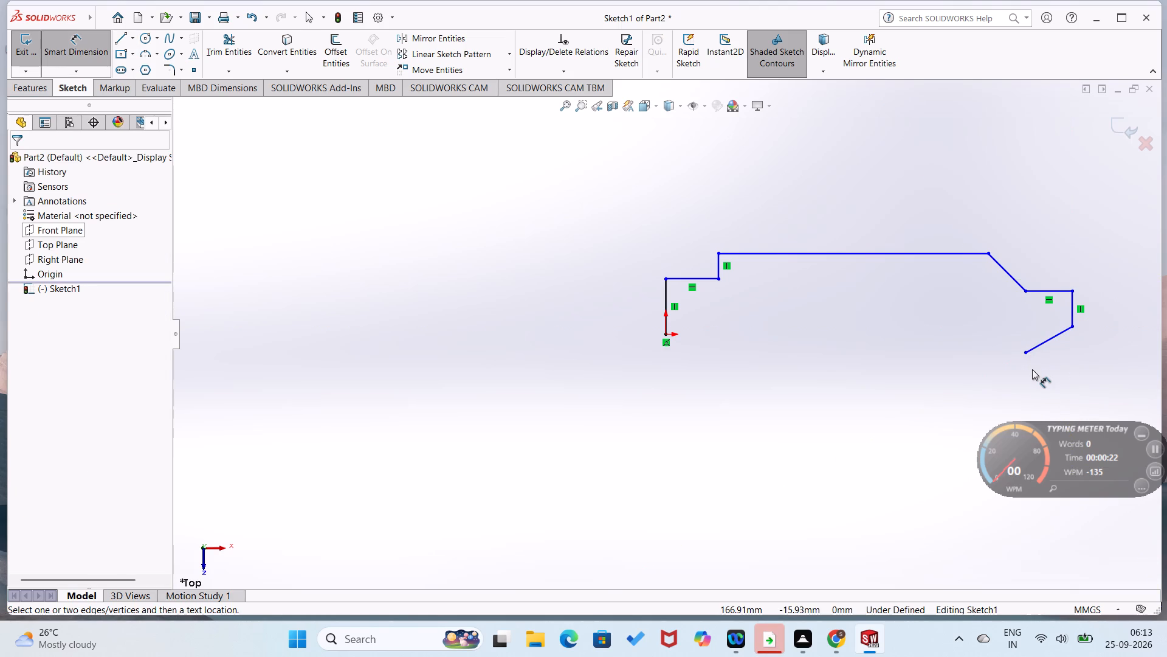
key("ctrl+a")
key("ctrl+a")
key("ctrl+a")
right_click_drag(963, 354, 887, 415)
right_click_drag(884, 423, 890, 386)
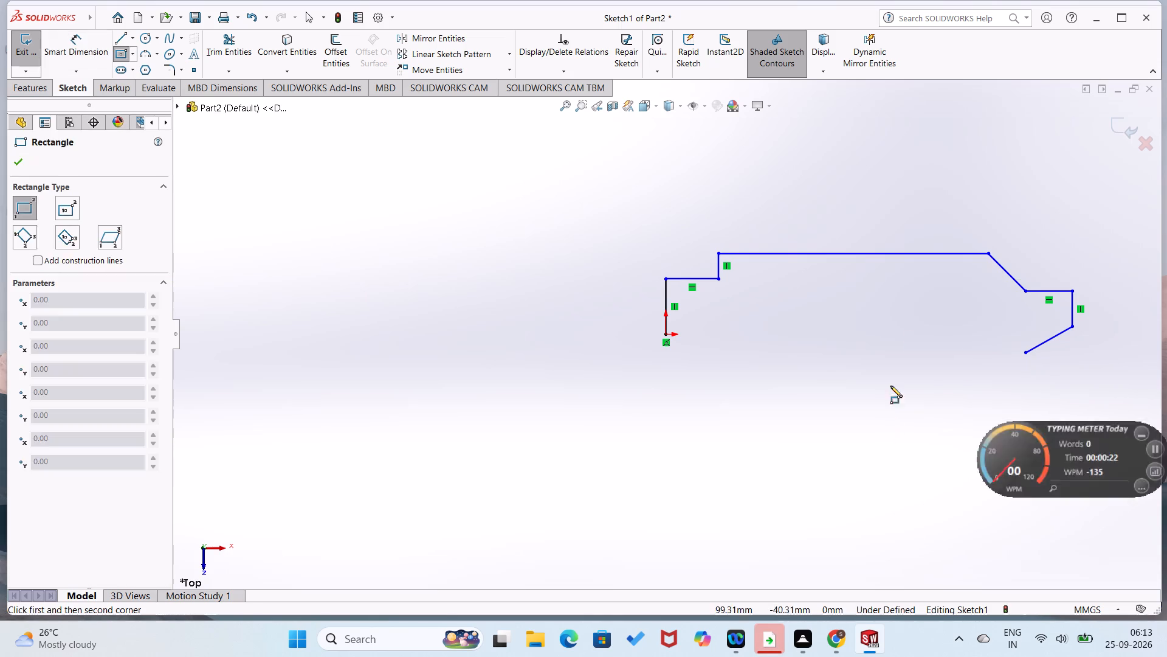
right_click_drag(890, 386, 907, 327)
key("Escape")
key("ctrl+a")
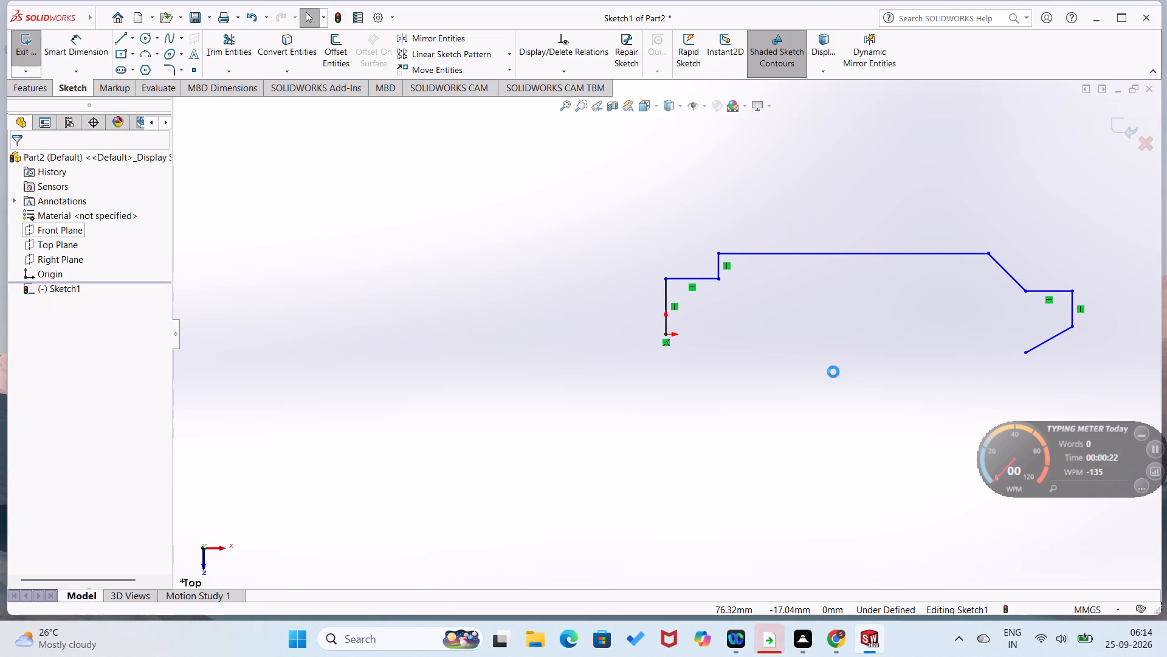
key("Delete")
Sketch connected lines from the origin: about 62 mm up, about 27 mm across, a short step up, and about 111 mm horizontally.
right_click_drag(872, 328, 838, 337)
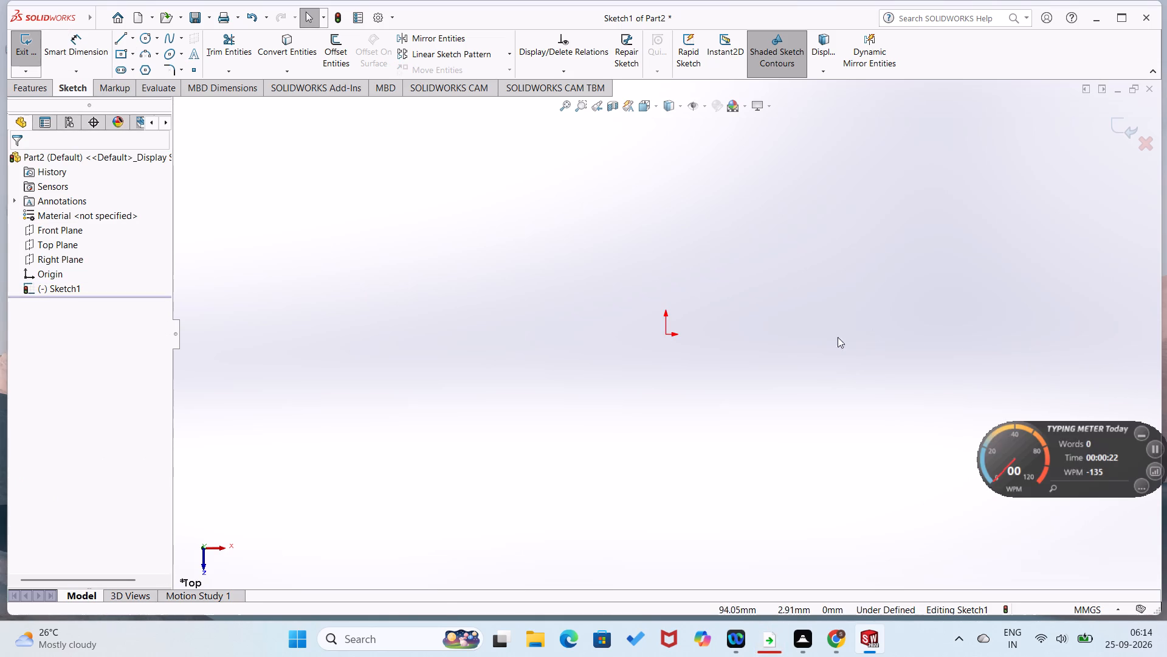
right_click_drag(838, 337, 629, 394)
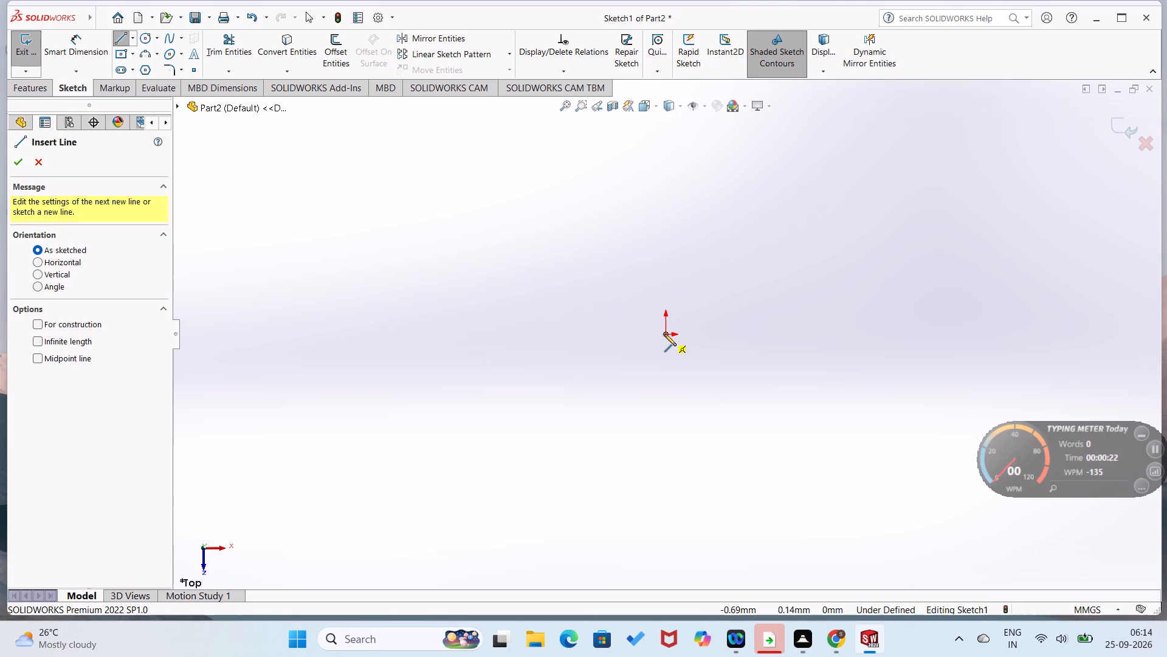
left_click_drag(664, 334, 667, 325)
left_click(663, 197)
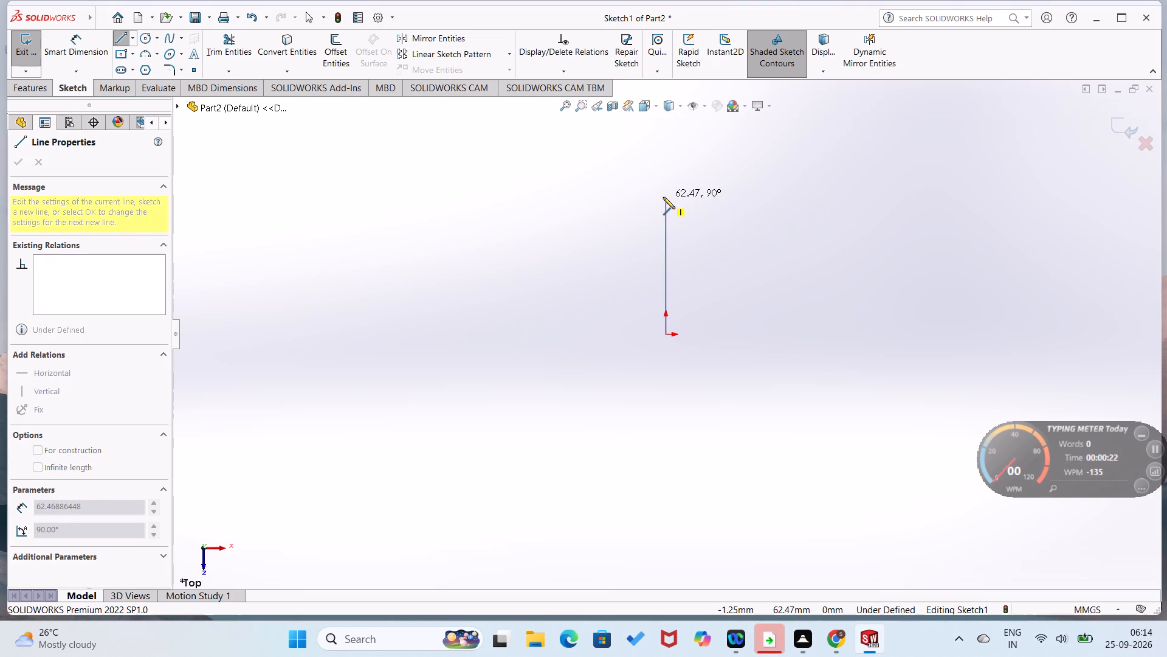
left_click(725, 197)
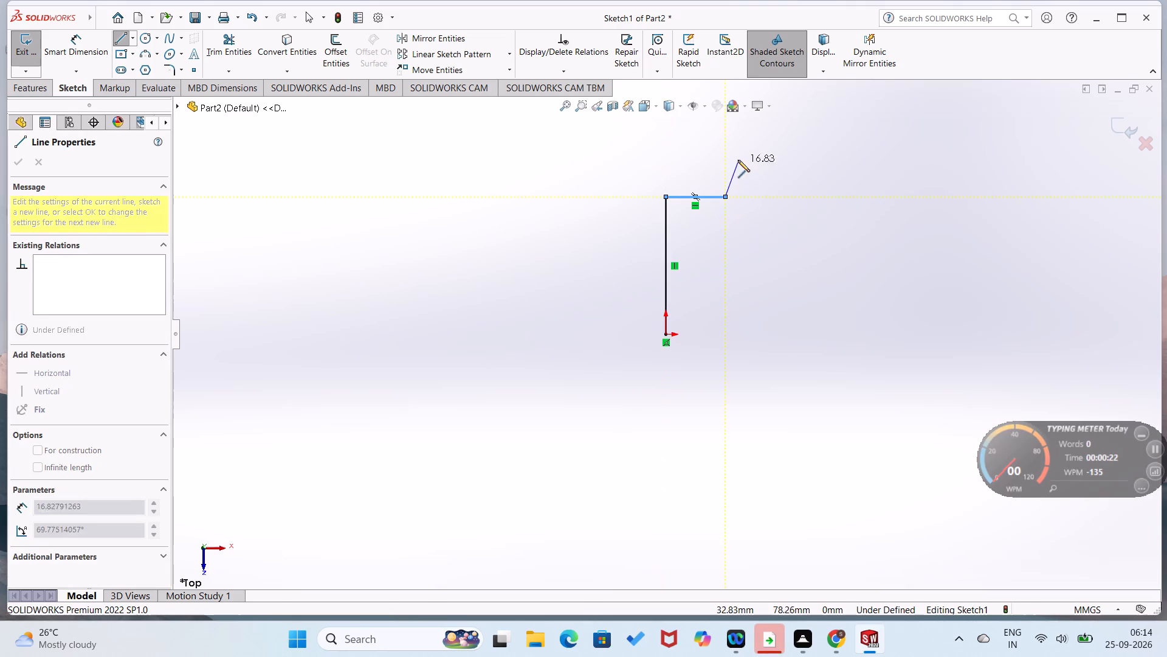
left_click(724, 159)
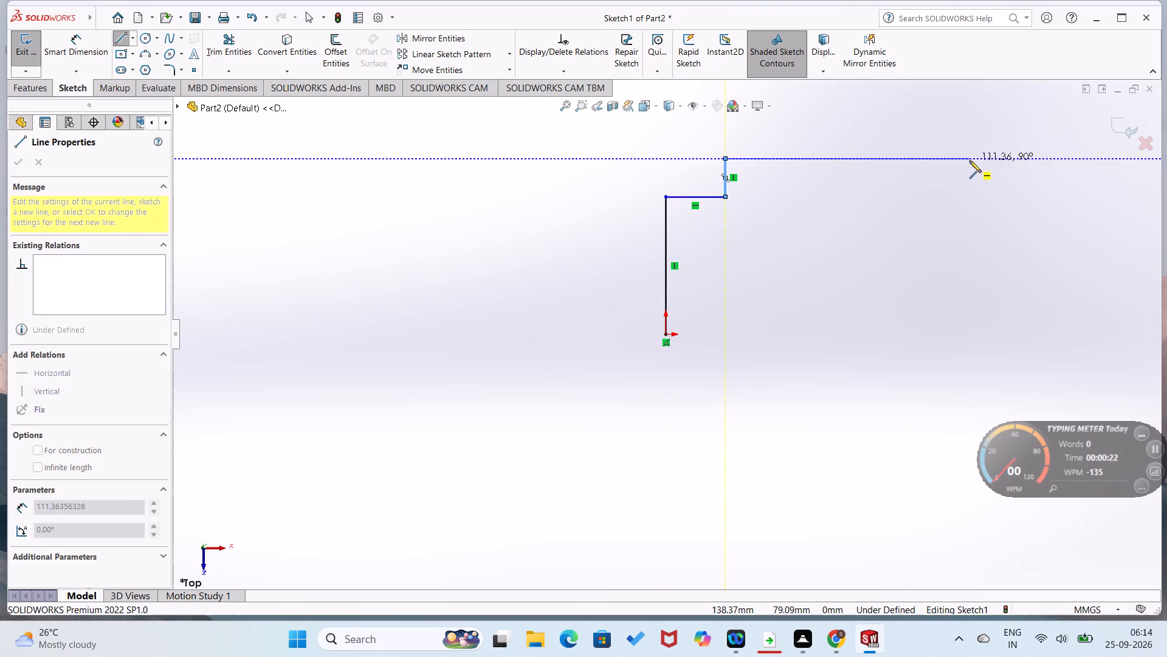
left_click(969, 161)
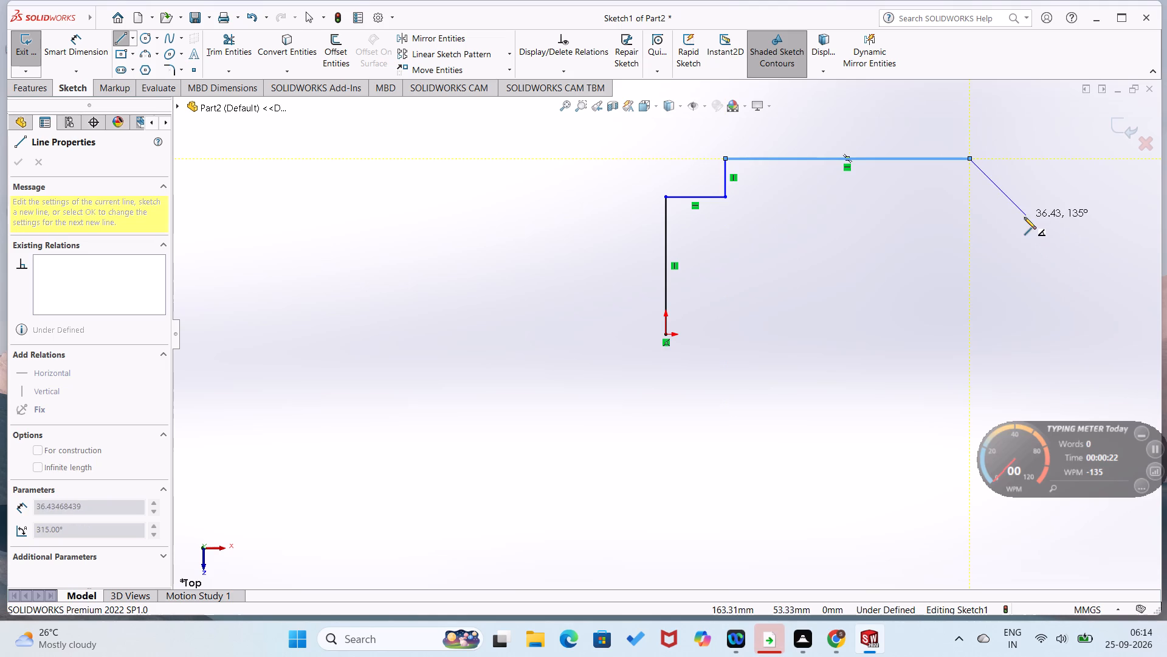
Continue with a downward slope, about 32 mm down, 28 mm sloping inward, 100 mm back, a short step down, and 38 mm to the origin.
left_click(1024, 220)
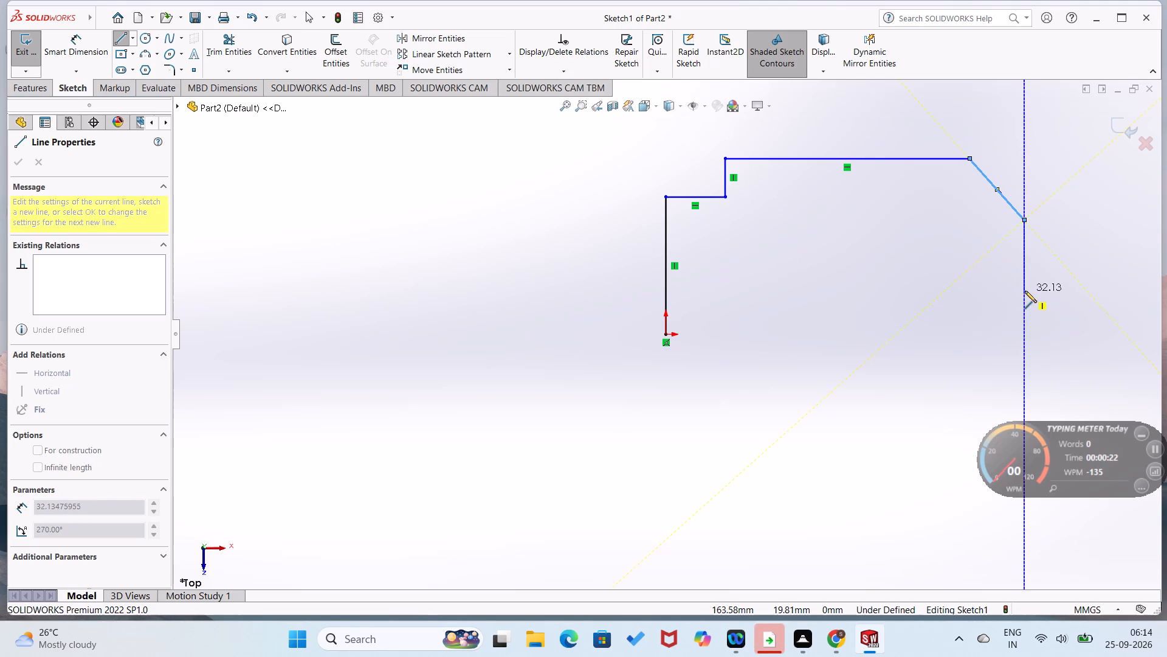
left_click(1025, 291)
left_click(972, 317)
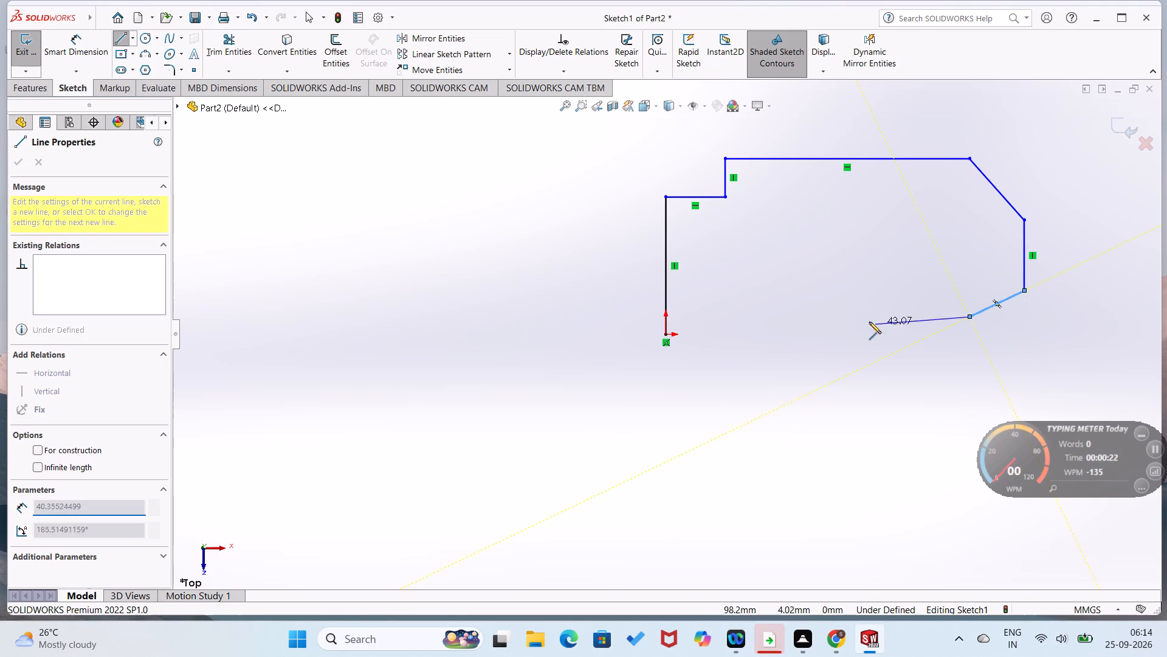
left_click(749, 319)
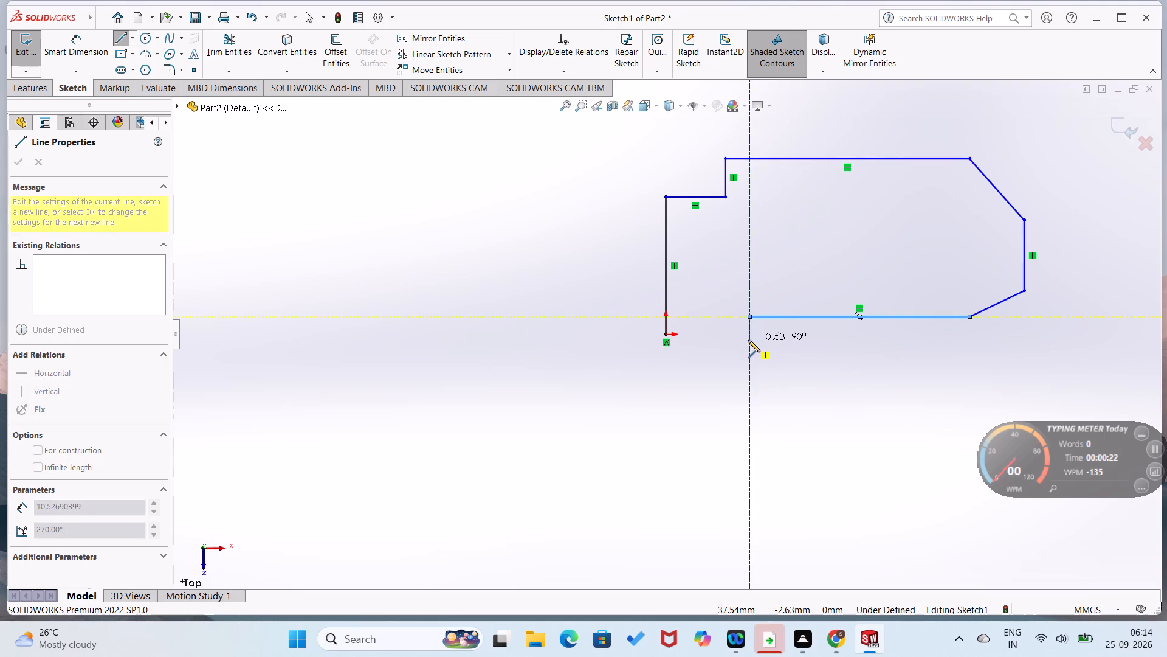
left_click(748, 334)
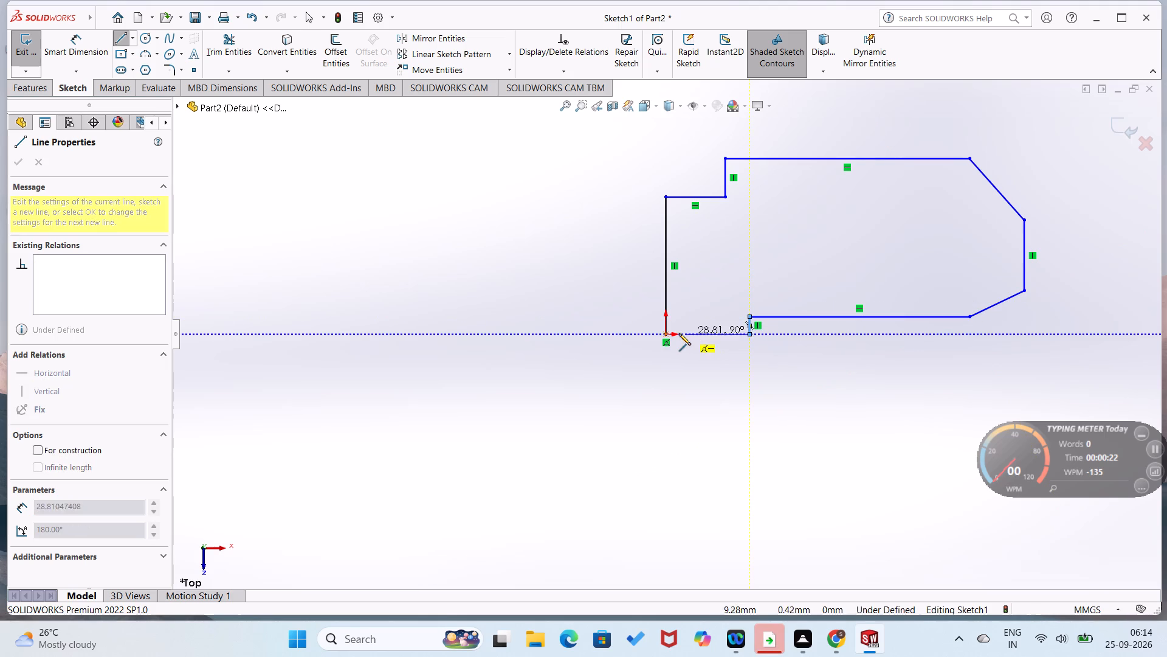
left_click(663, 335)
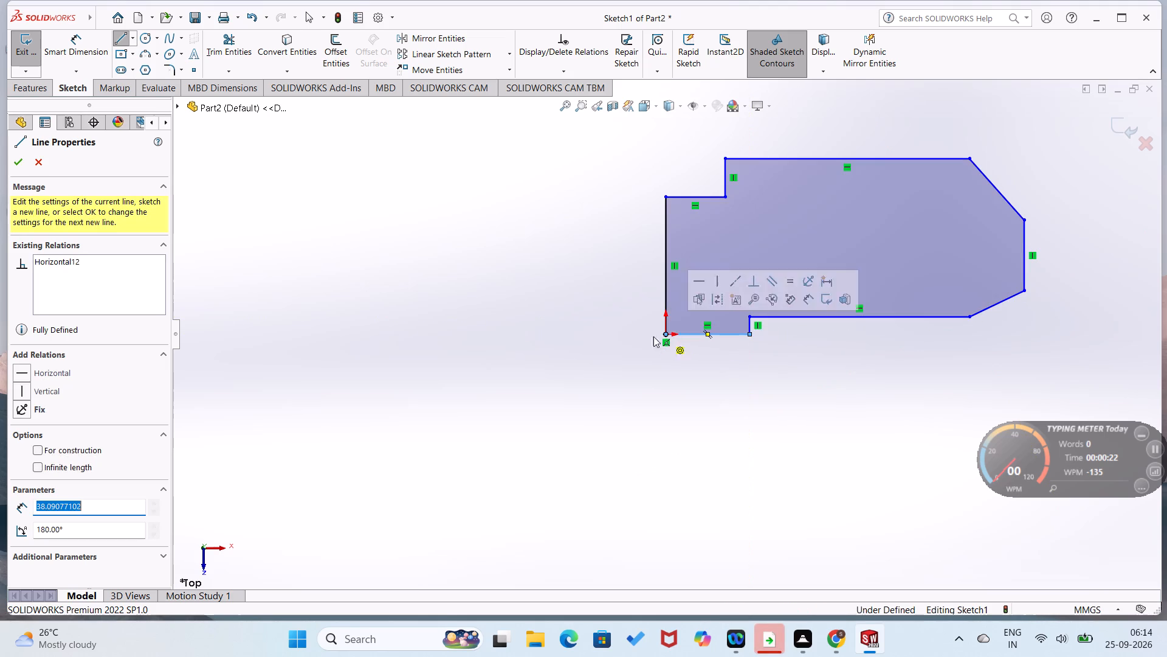
Delete the long bottom horizontal line and the short vertical step line connected to it.
right_click_drag(630, 351, 647, 225)
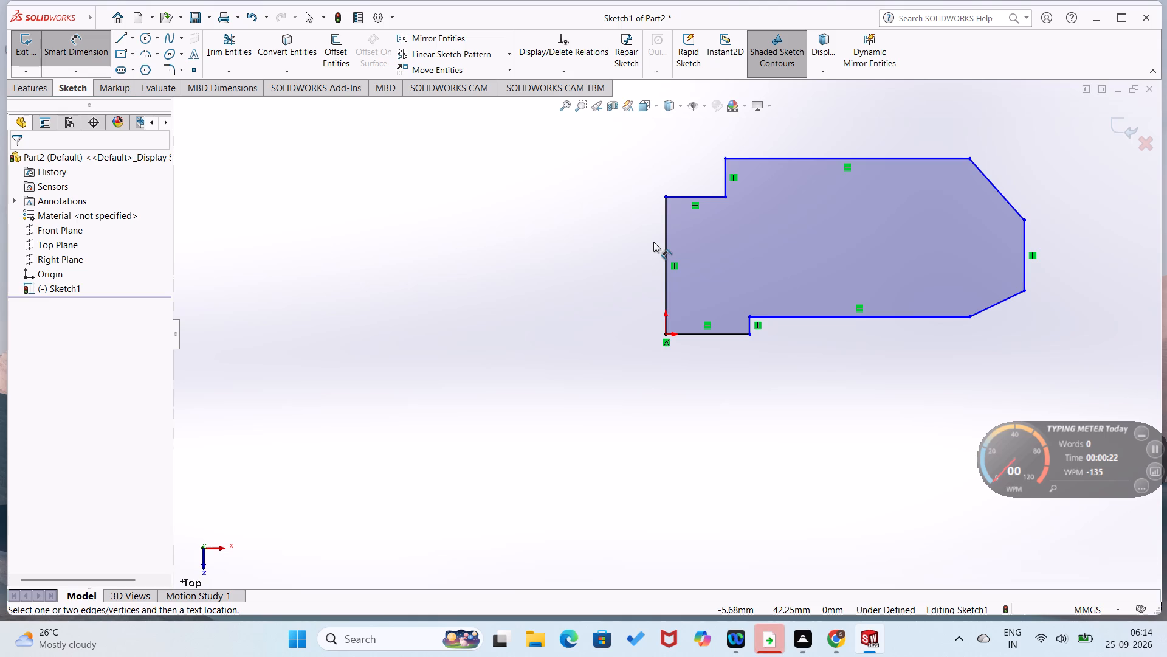
left_click(780, 316)
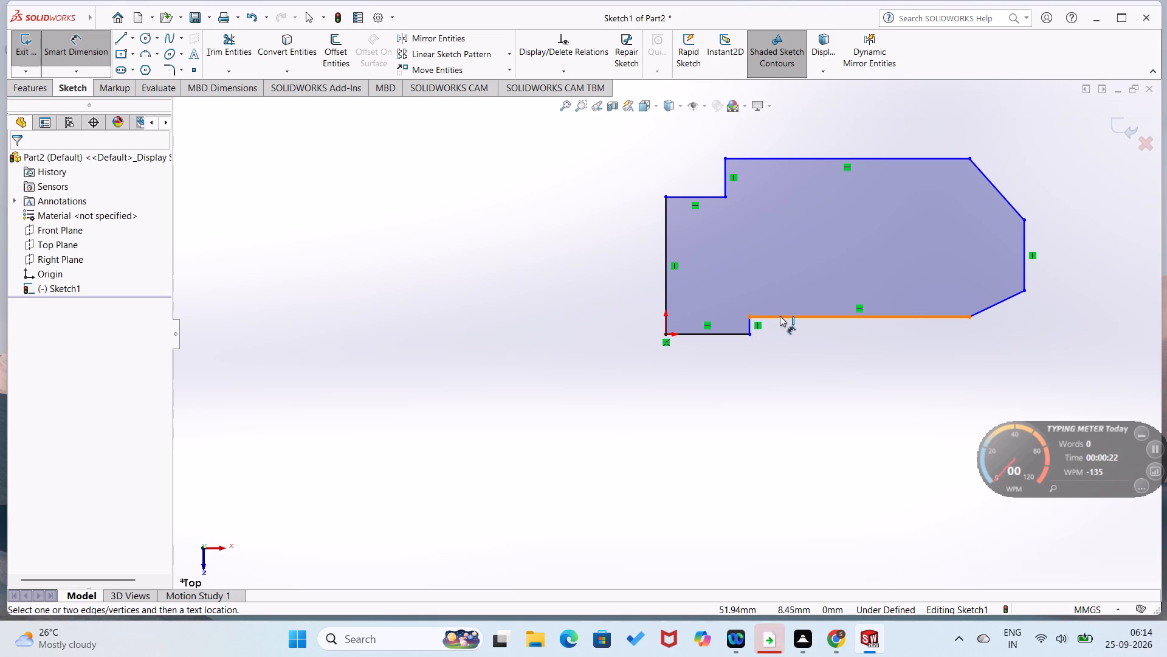
key("Delete")
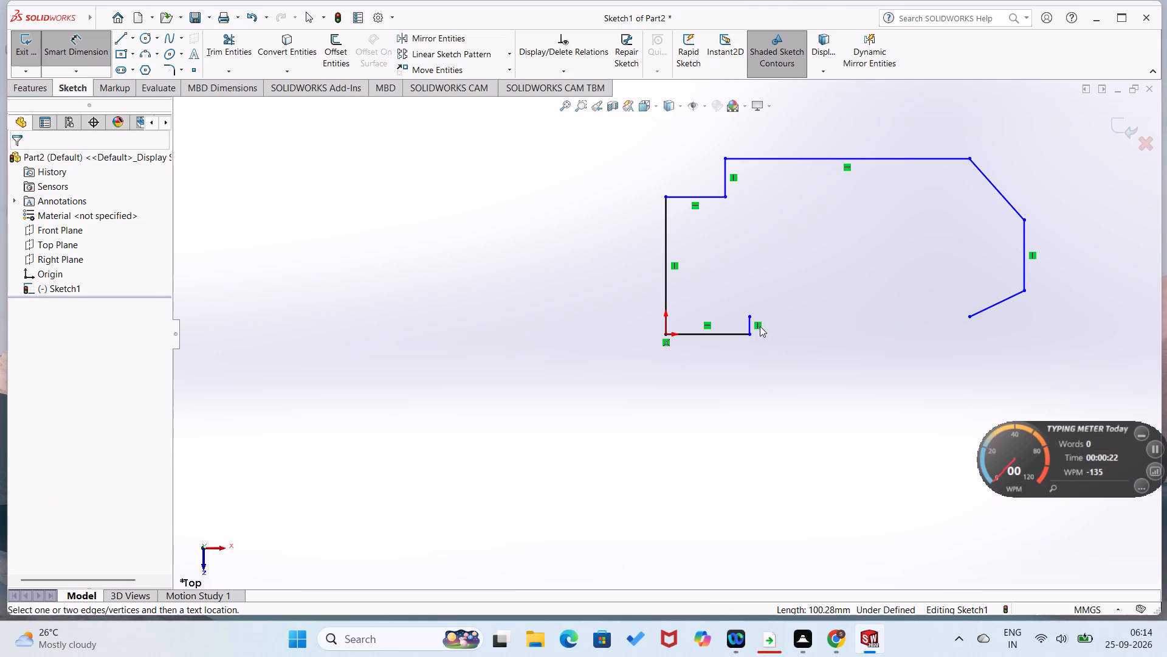
left_click(751, 324)
key("Delete")
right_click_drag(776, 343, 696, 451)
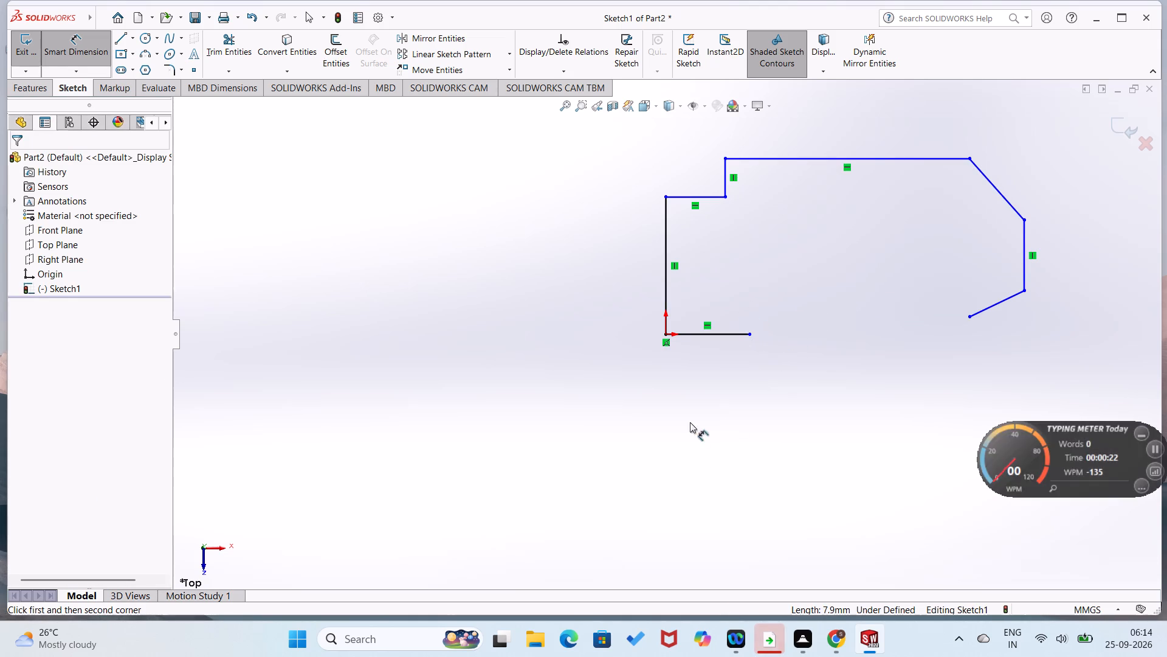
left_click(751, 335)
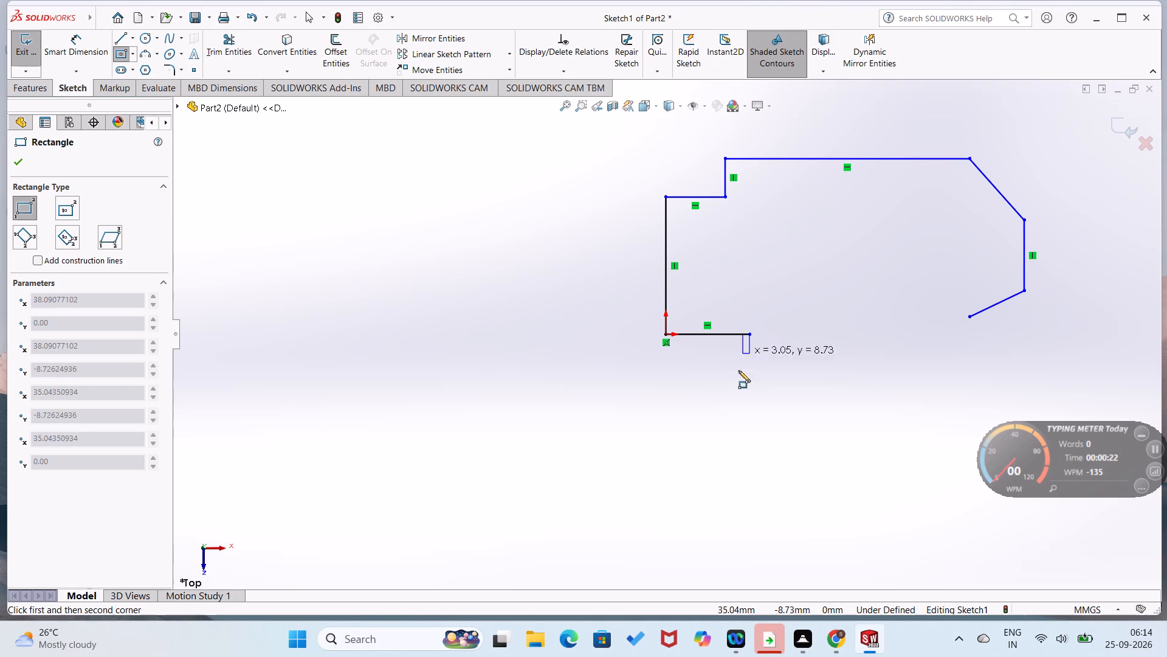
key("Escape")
From the short bottom line's free end, sketch about 19 mm down, 95 mm across, and a 49 mm slope to the vertical end edge.
right_click_drag(760, 389, 692, 417)
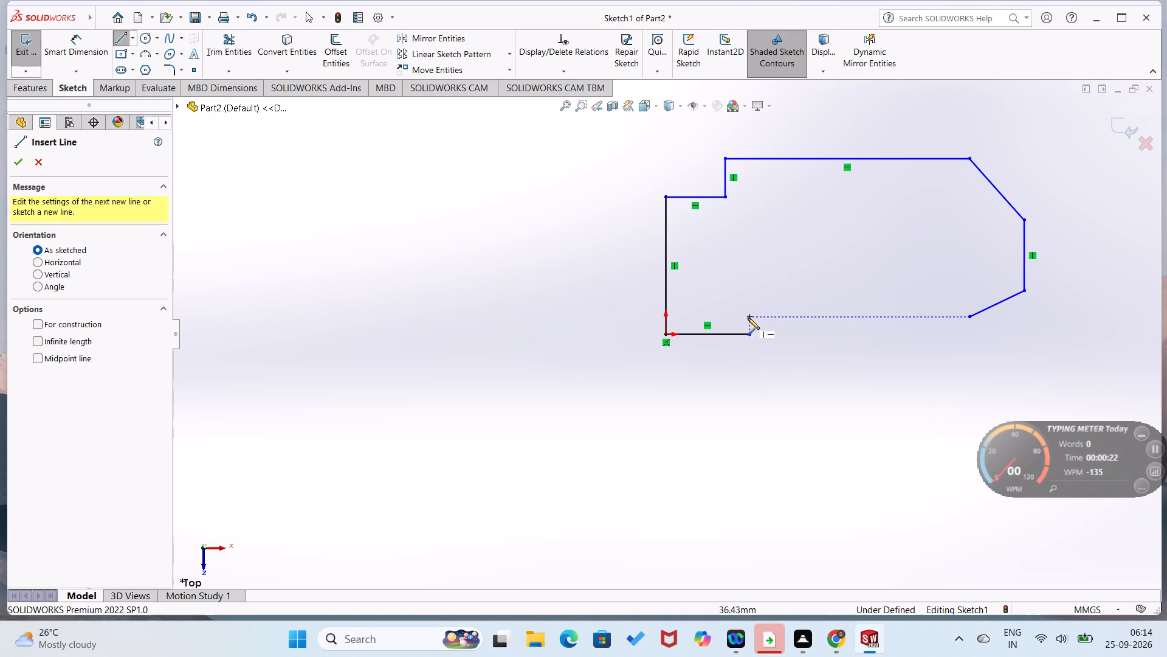
left_click(751, 335)
left_click(753, 375)
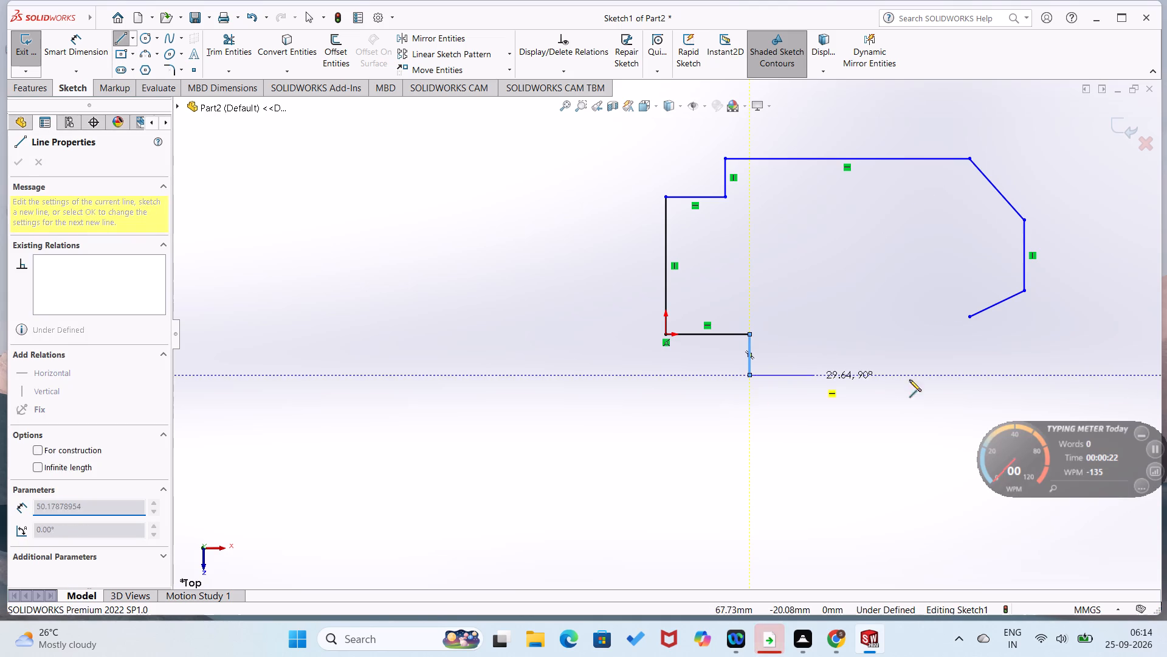
left_click(957, 374)
left_click(1027, 291)
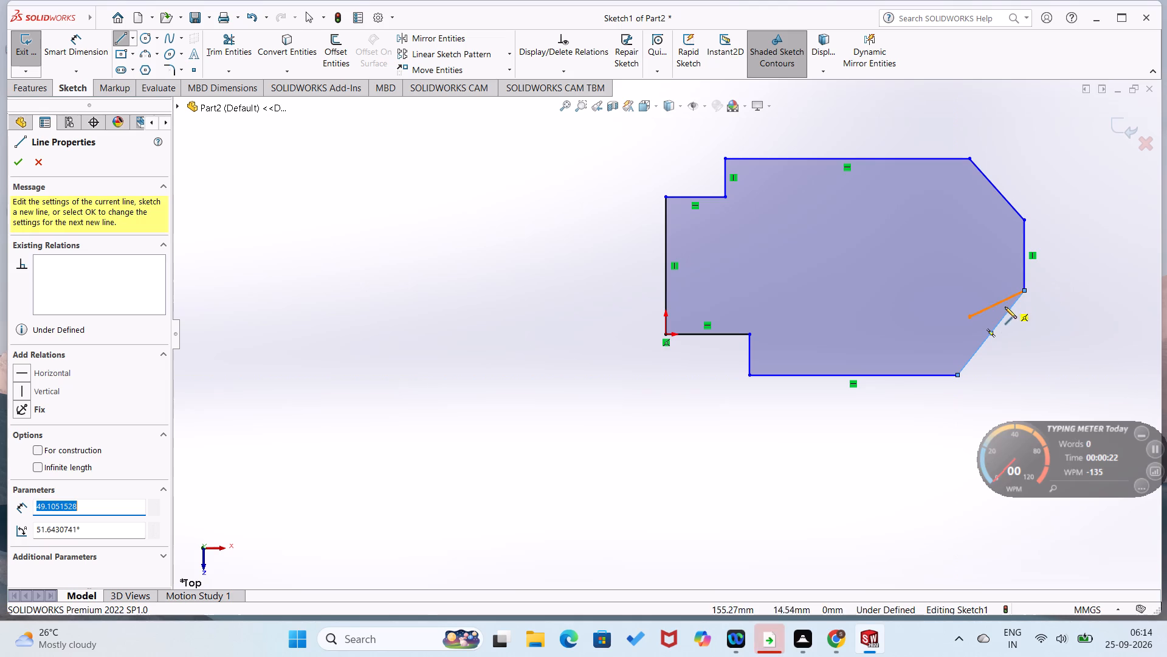
right_click_drag(983, 380, 1051, 256)
key("Escape")
key("Escape")
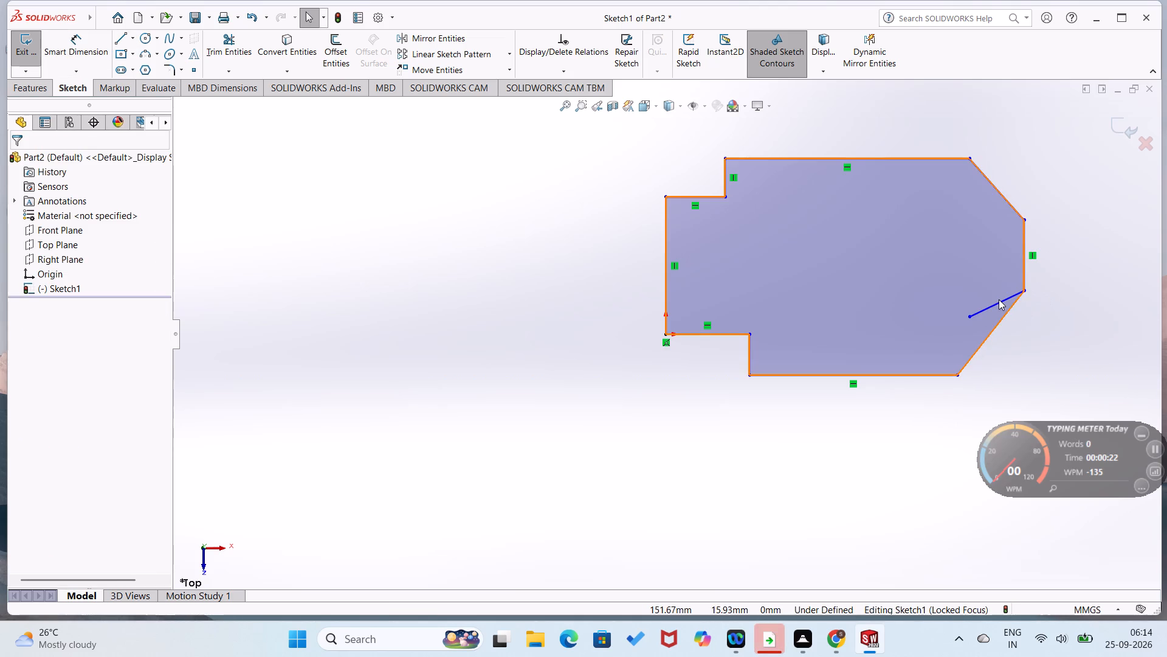
Delete the leftover short sloped line inside the closed profile.
left_click(999, 299)
key("Delete")
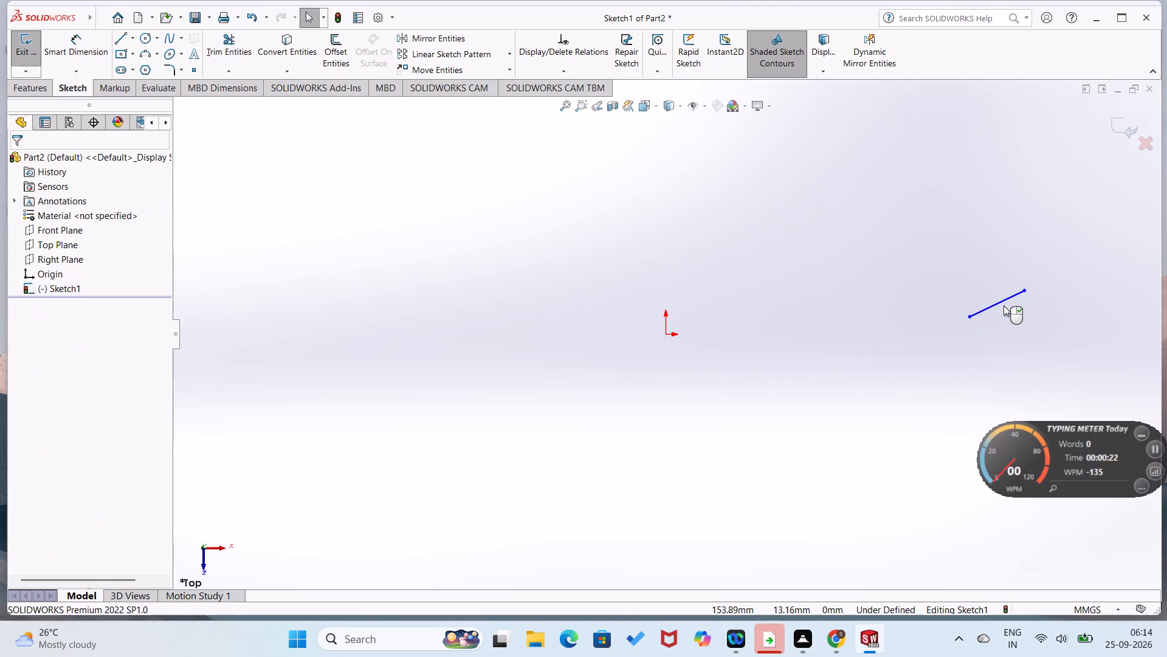
key("ctrl+z")
left_click(996, 306)
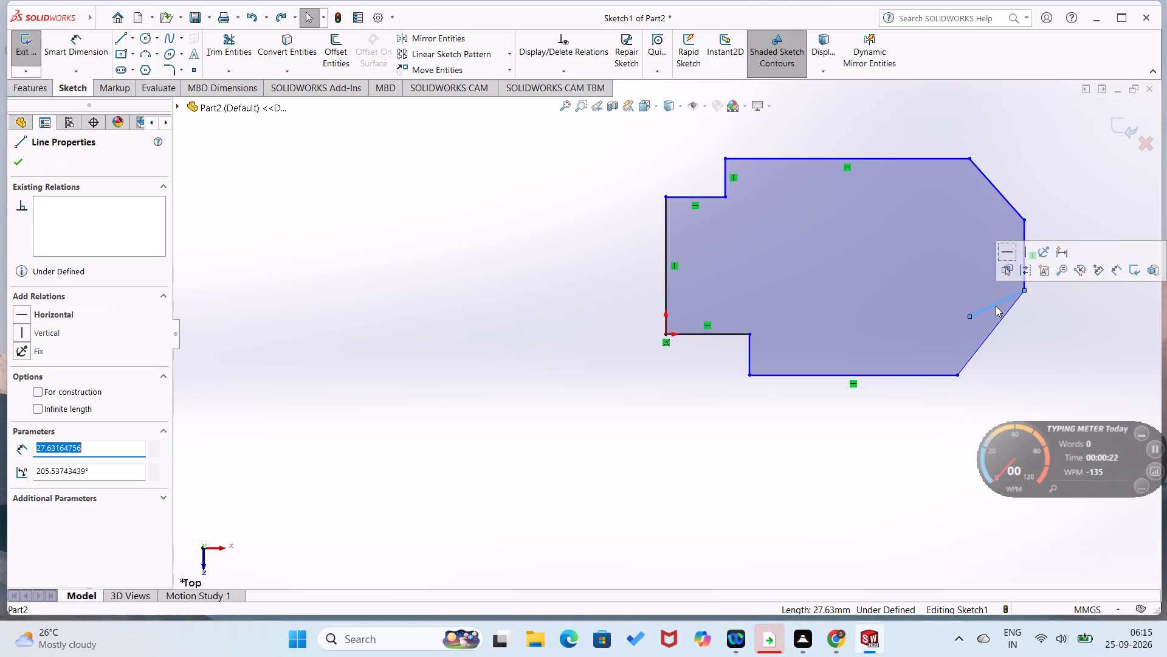
key("Delete")
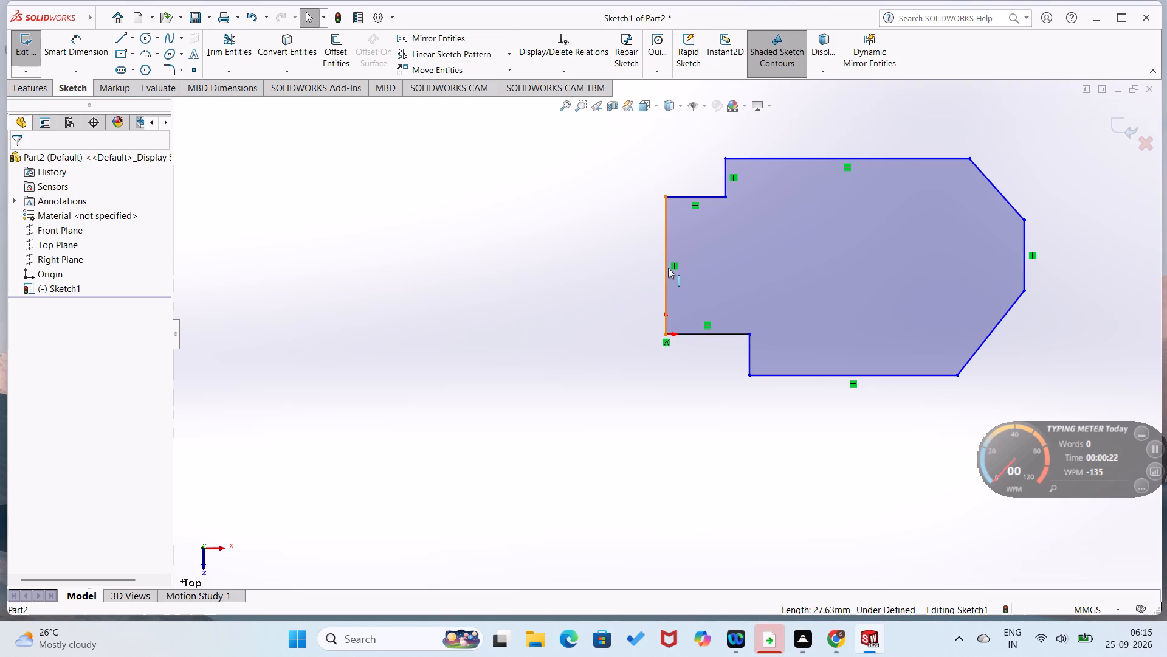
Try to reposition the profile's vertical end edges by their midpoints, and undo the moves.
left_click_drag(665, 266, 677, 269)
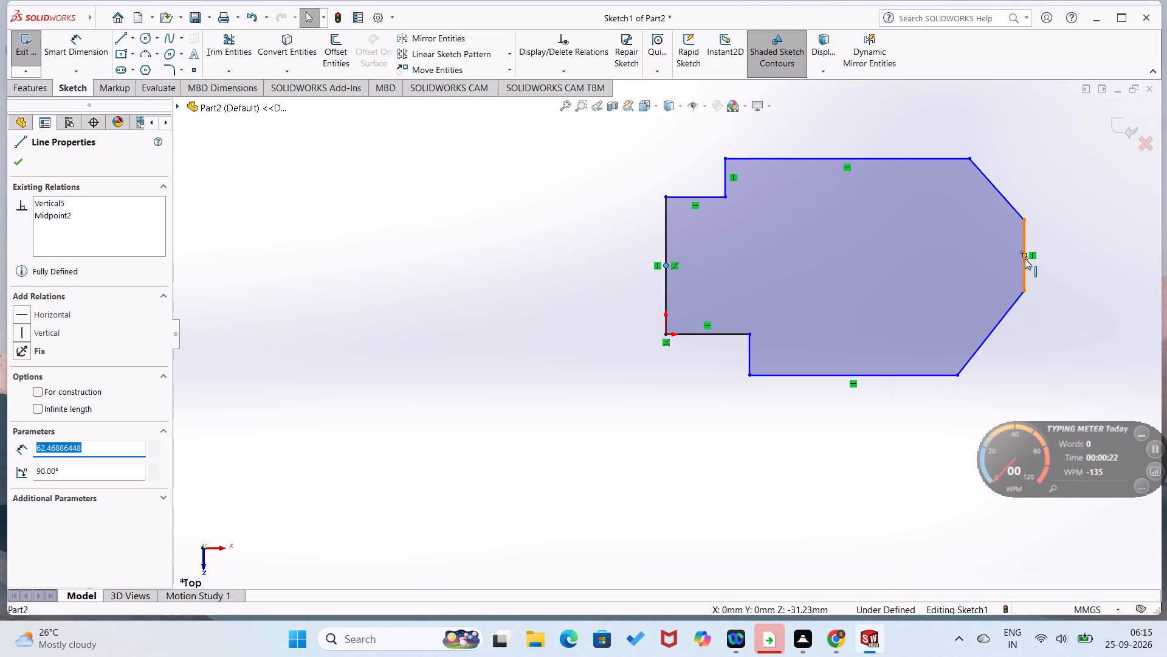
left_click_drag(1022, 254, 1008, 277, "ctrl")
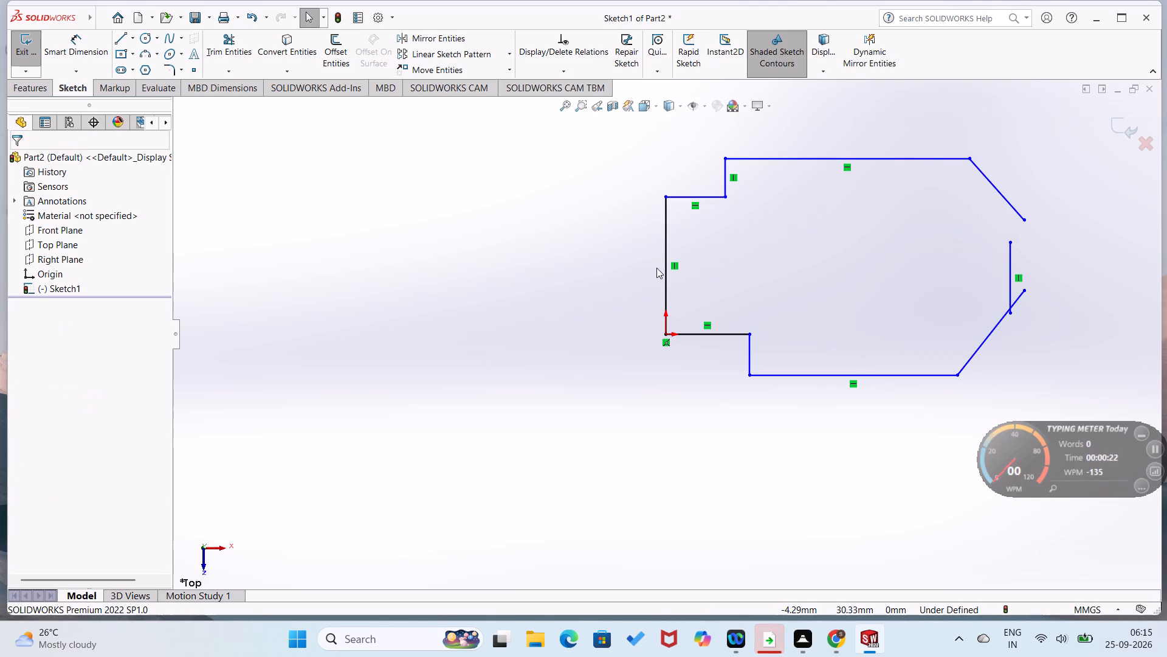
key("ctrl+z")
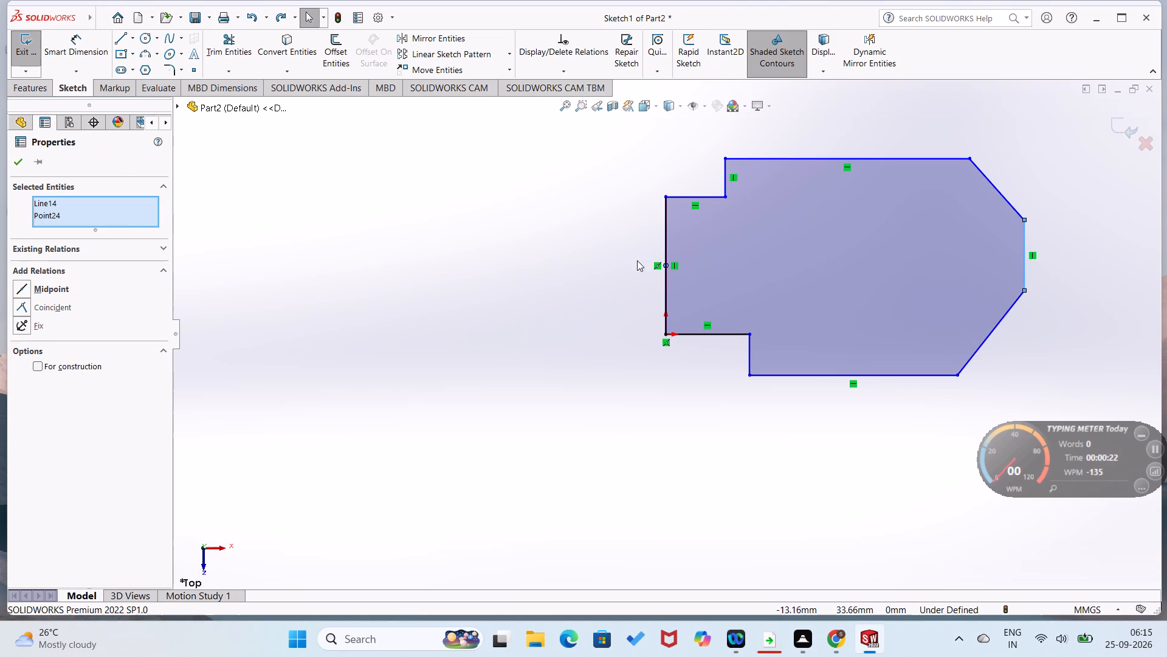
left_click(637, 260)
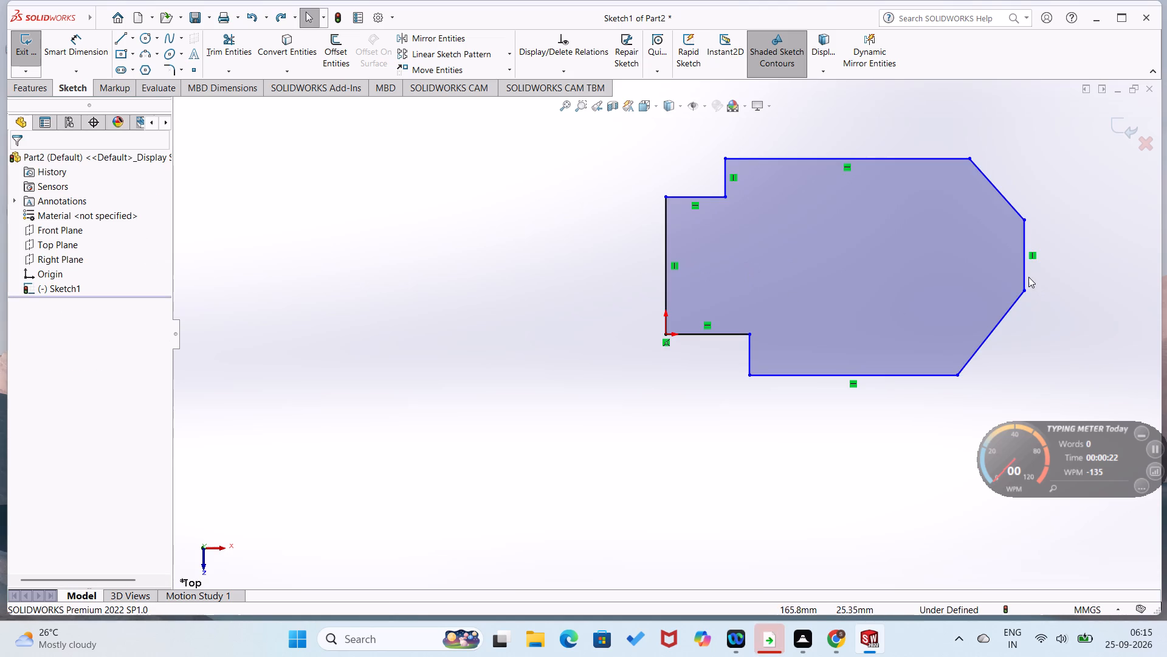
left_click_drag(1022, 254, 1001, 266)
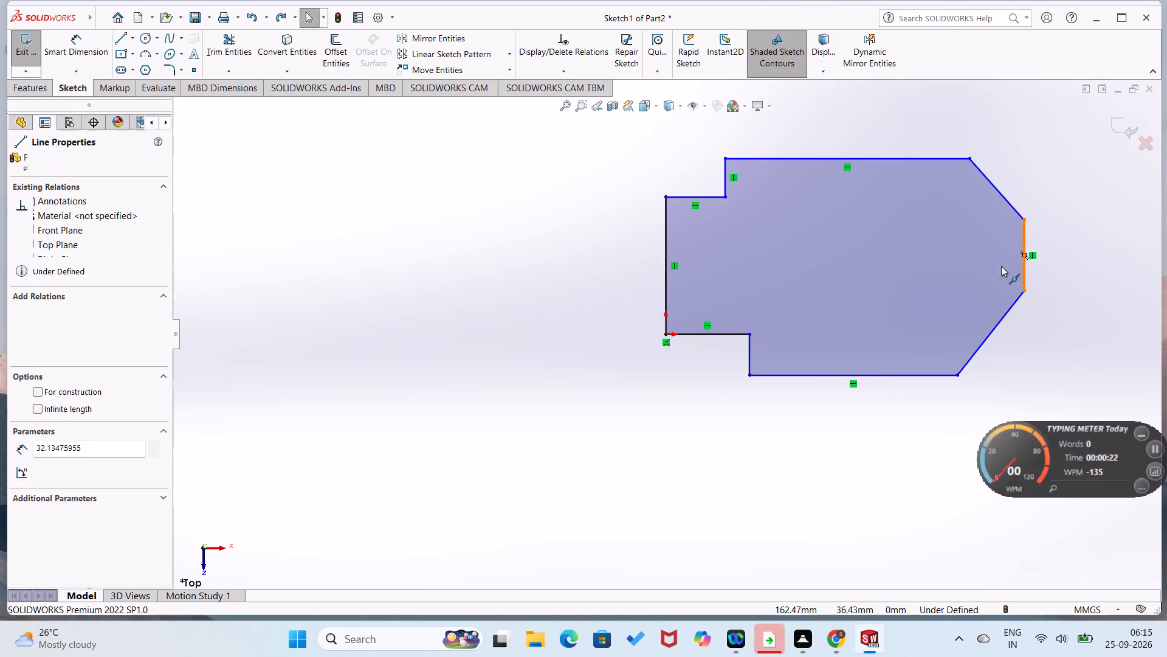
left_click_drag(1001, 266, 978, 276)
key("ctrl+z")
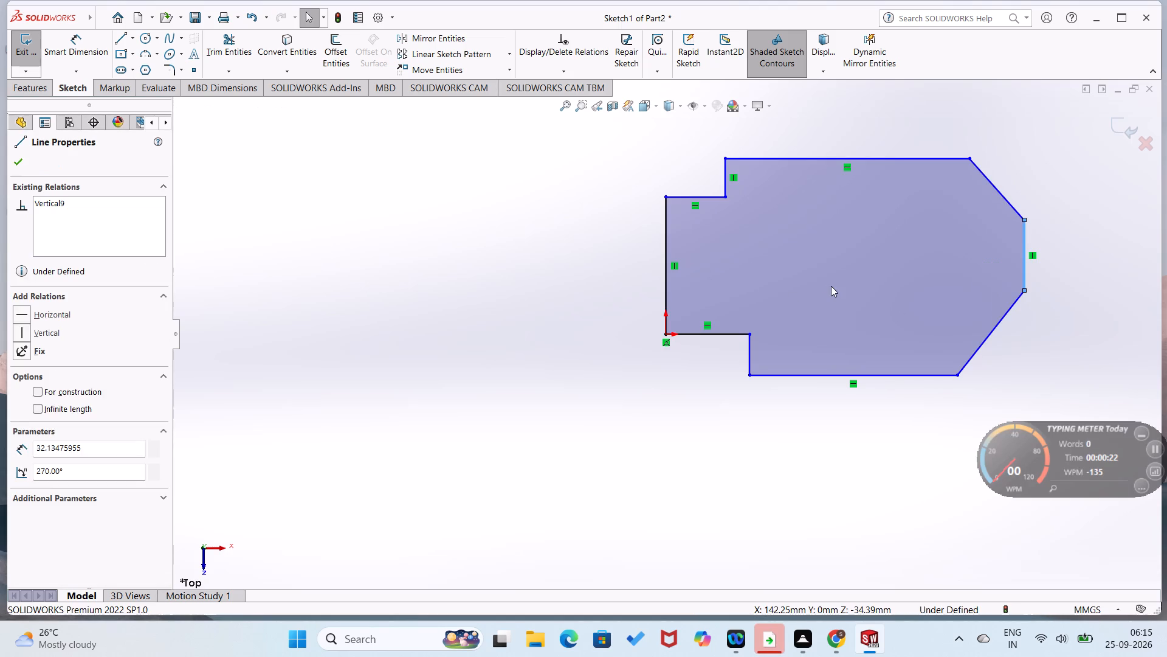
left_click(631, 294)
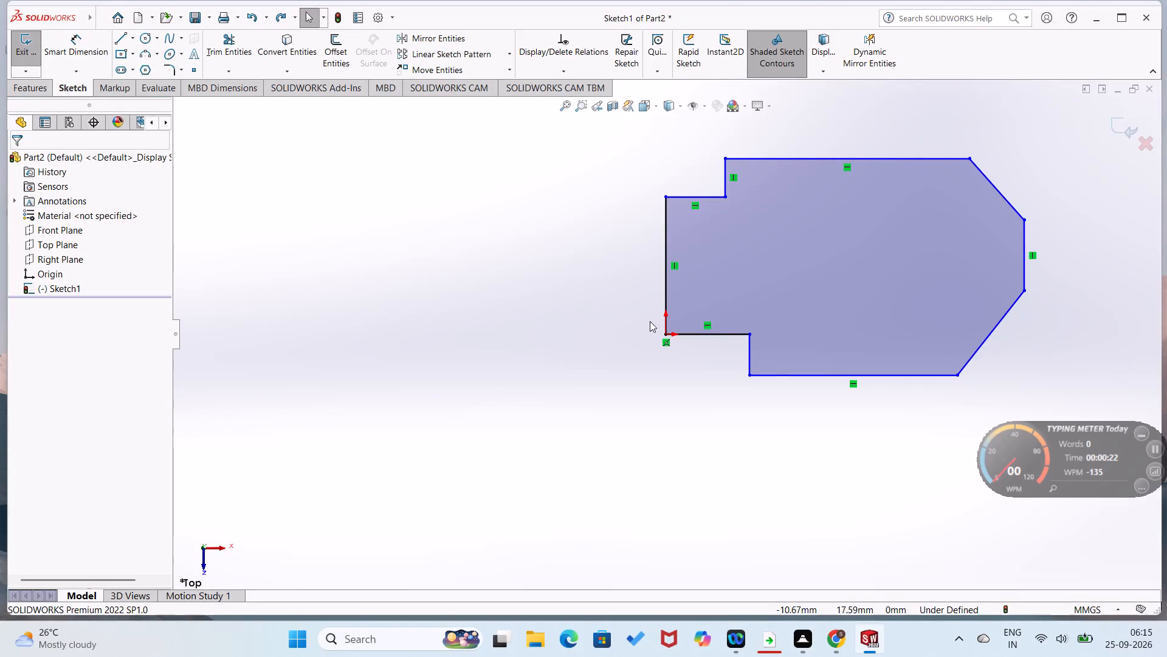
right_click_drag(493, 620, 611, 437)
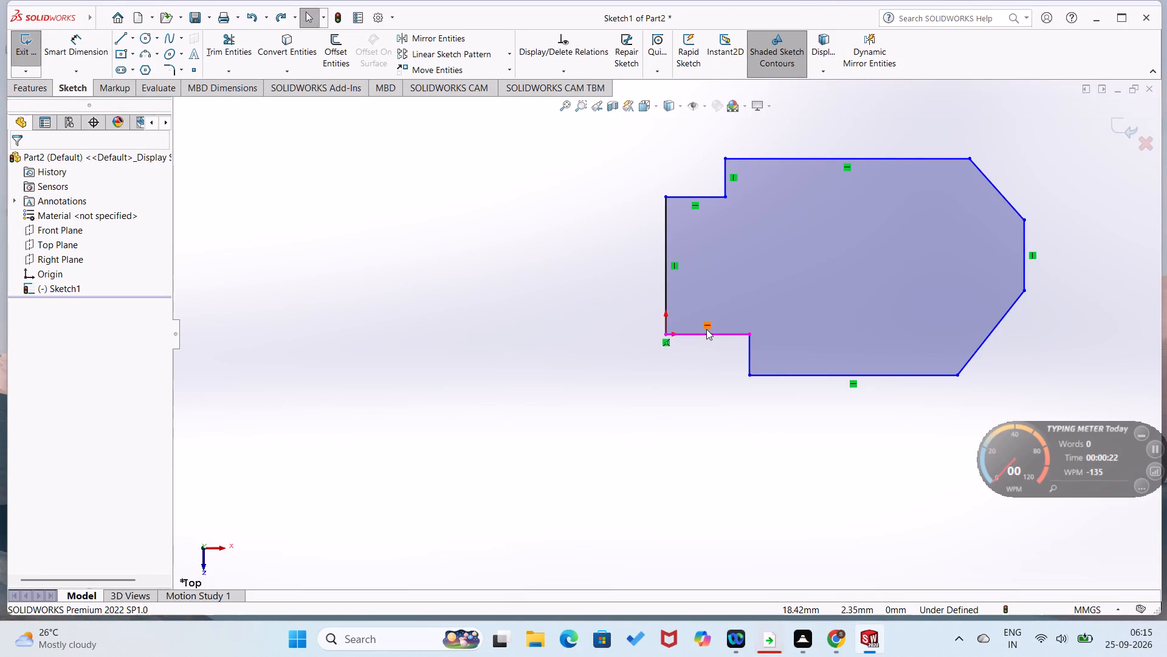
Dimension the two short horizontal step lines at the profile's origin end to 2 mm each.
right_click_drag(634, 429, 614, 253)
left_click_drag(706, 332, 704, 341)
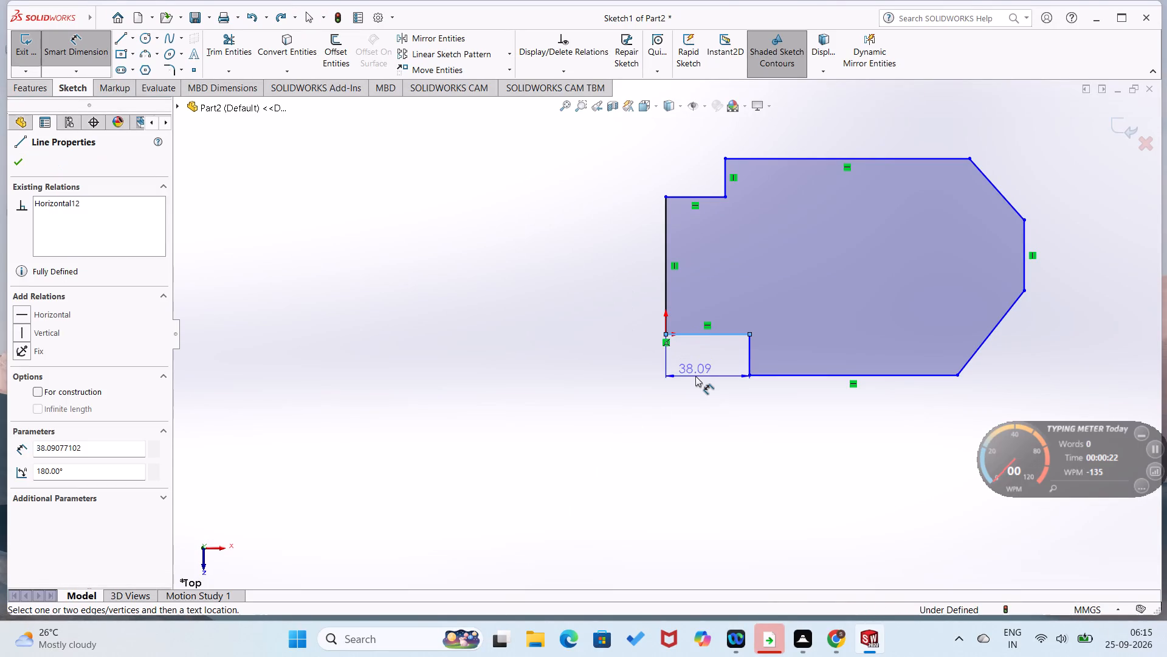
left_click(695, 376)
key("2")
key("Return")
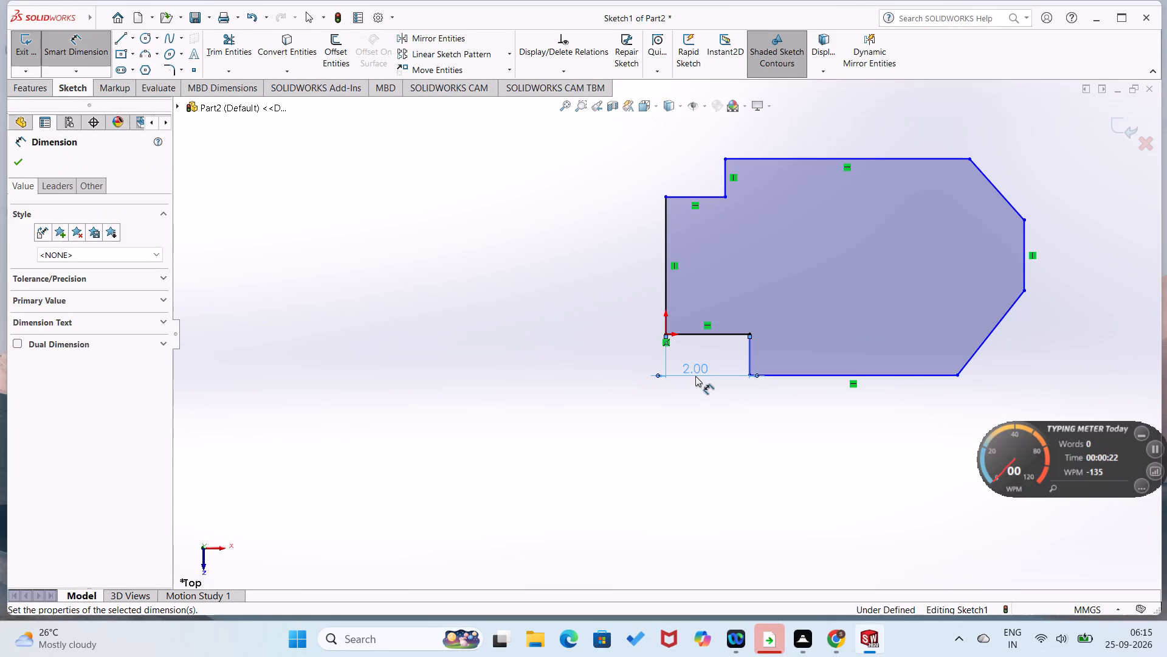
left_click(686, 400)
left_click(703, 198)
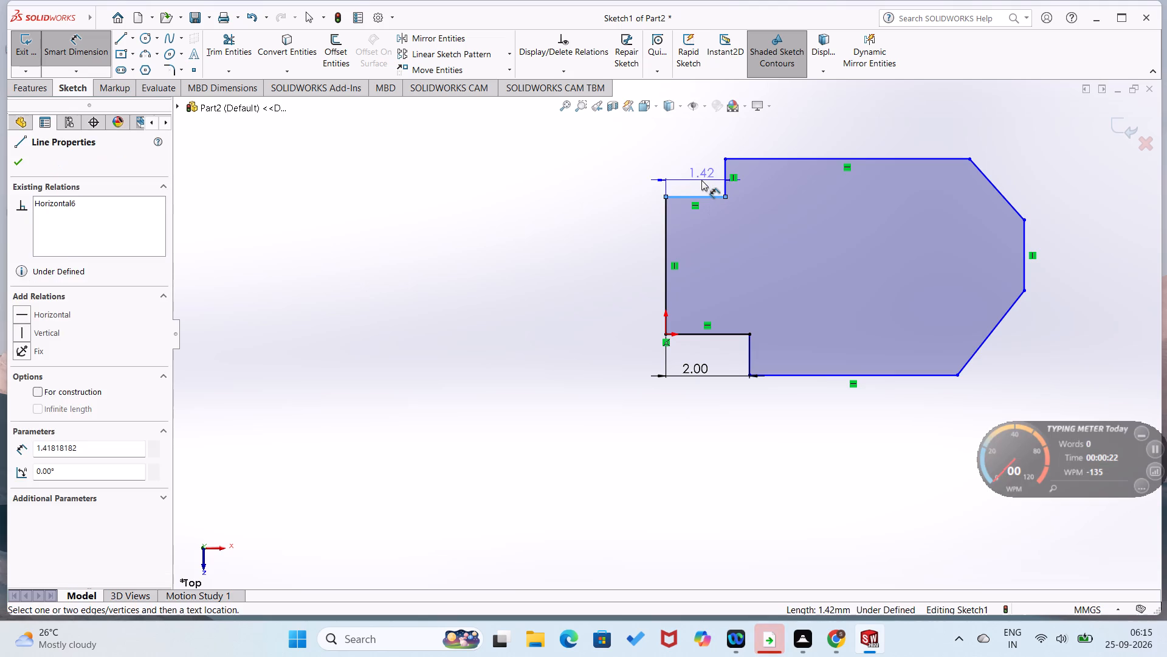
left_click(701, 180)
key("2")
key("Return")
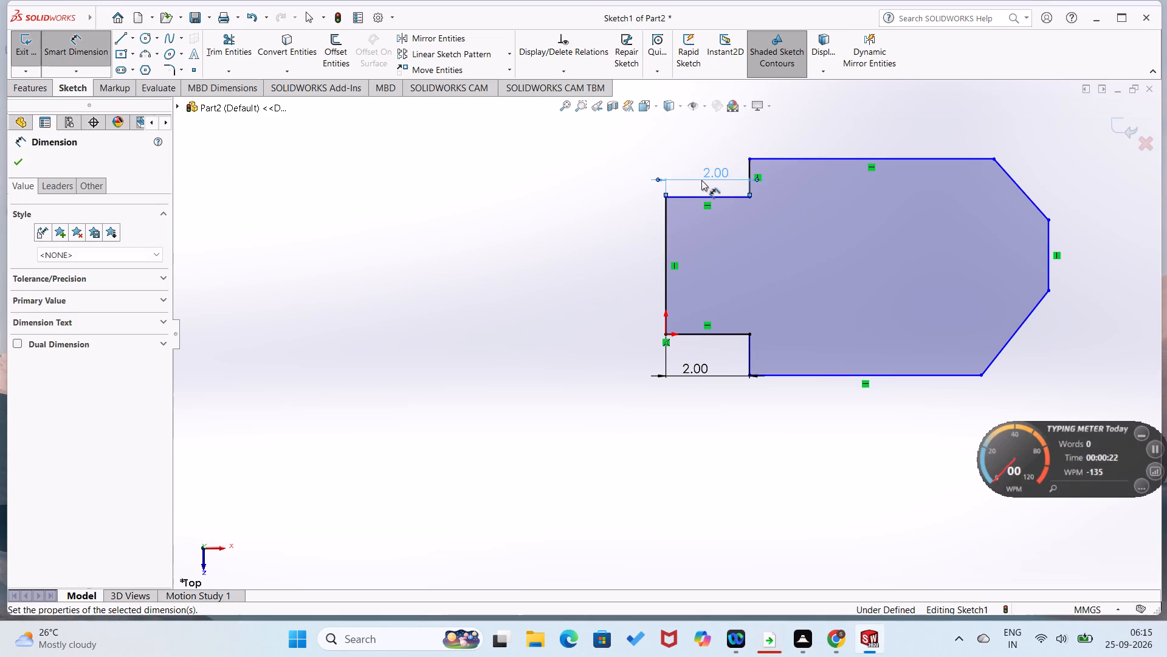
left_click(604, 299)
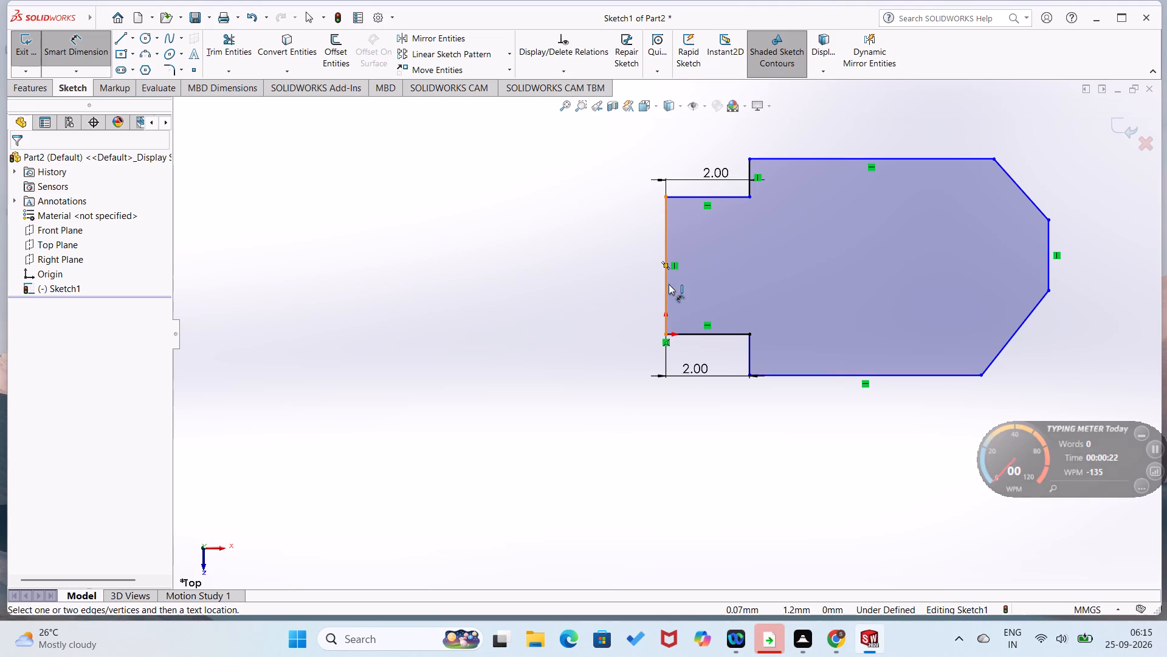
Dimension the vertical edge rising from the origin to 10 mm.
left_click(665, 286)
left_click(644, 293)
type("10")
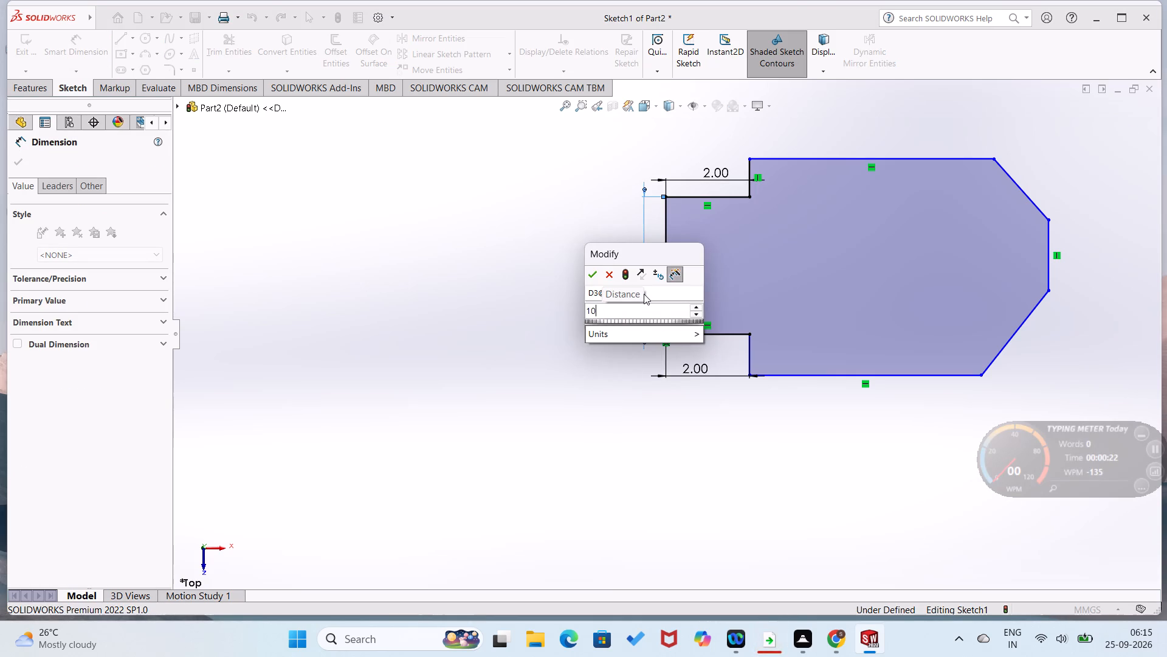
key("Return")
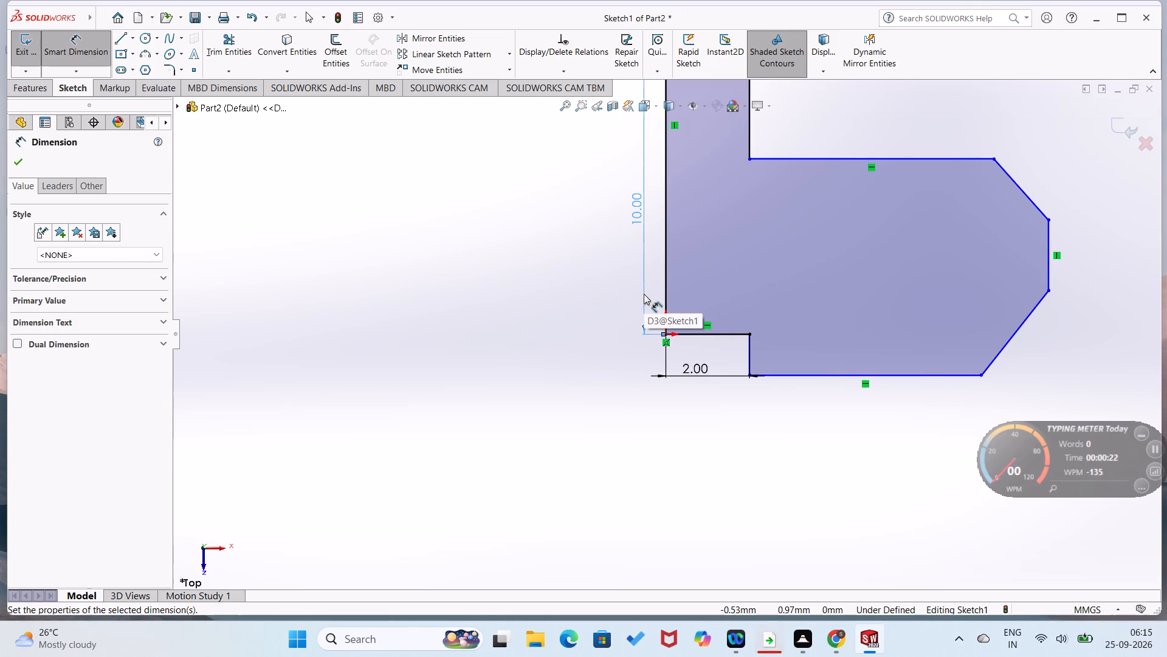
scroll(644, 294, "up", 3)
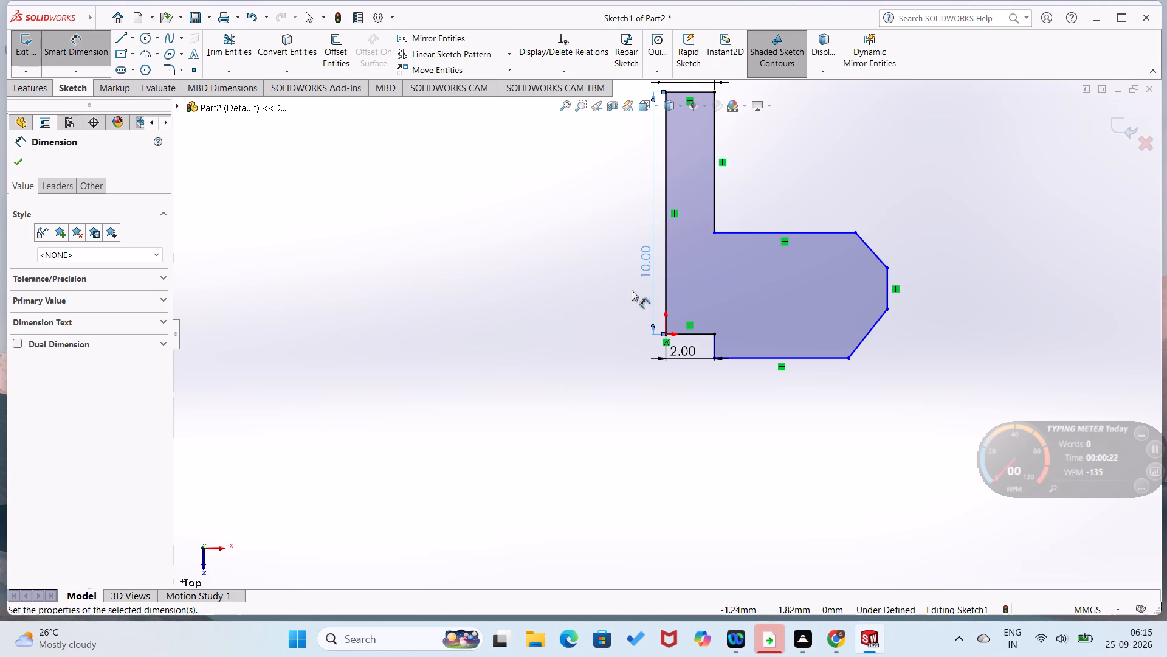
left_click(594, 285)
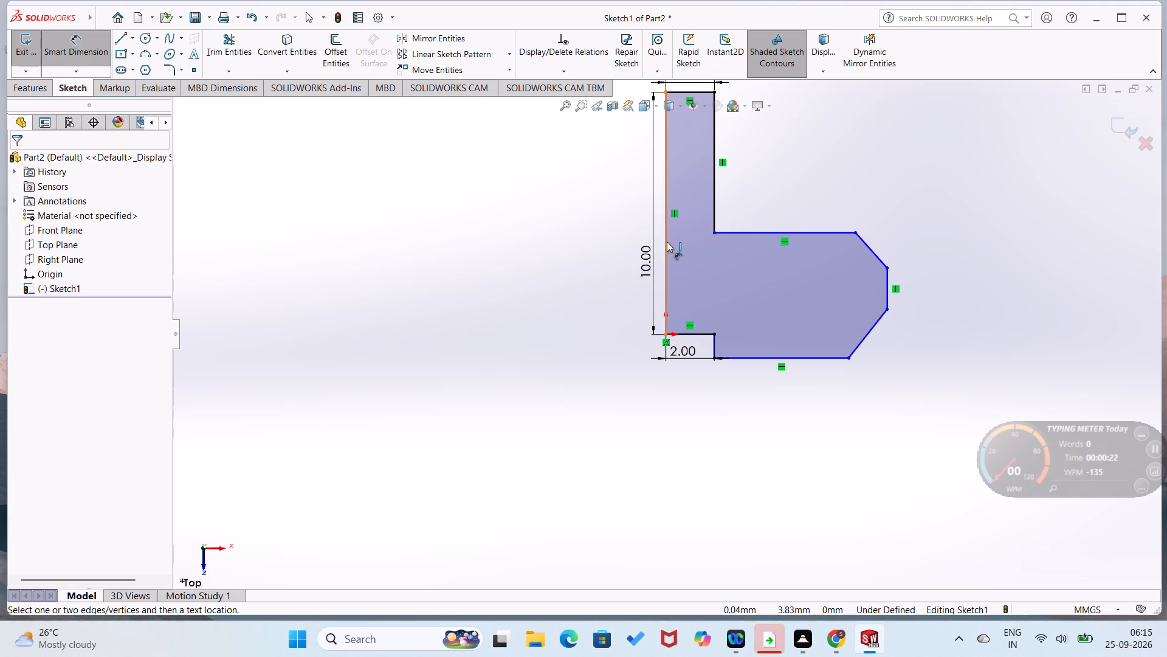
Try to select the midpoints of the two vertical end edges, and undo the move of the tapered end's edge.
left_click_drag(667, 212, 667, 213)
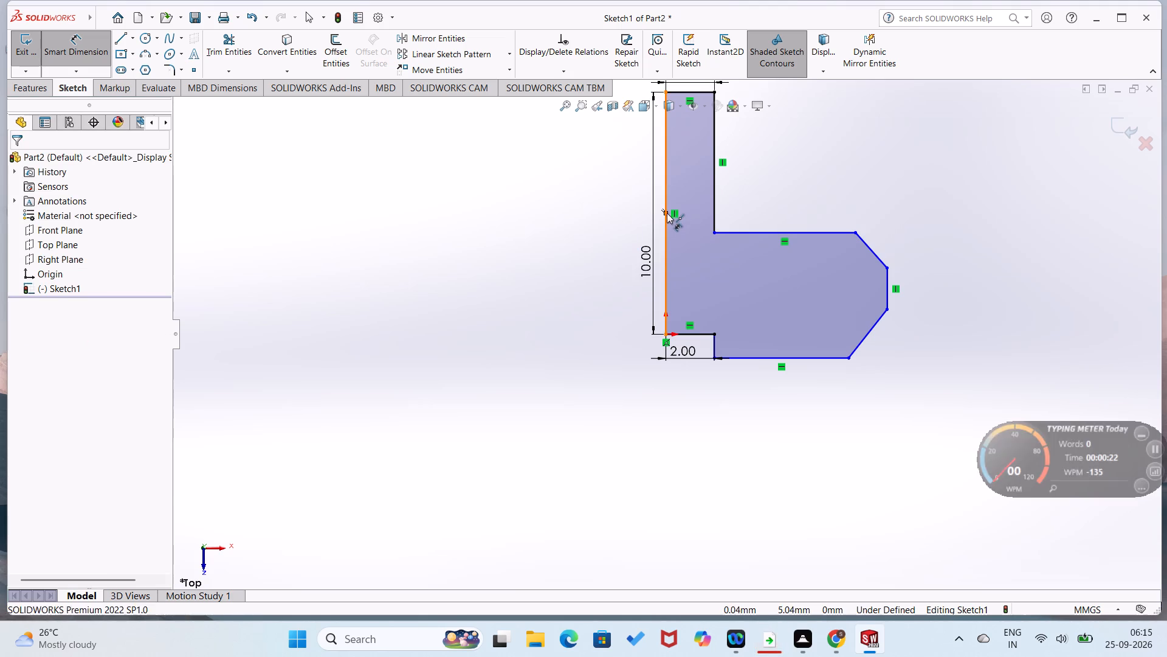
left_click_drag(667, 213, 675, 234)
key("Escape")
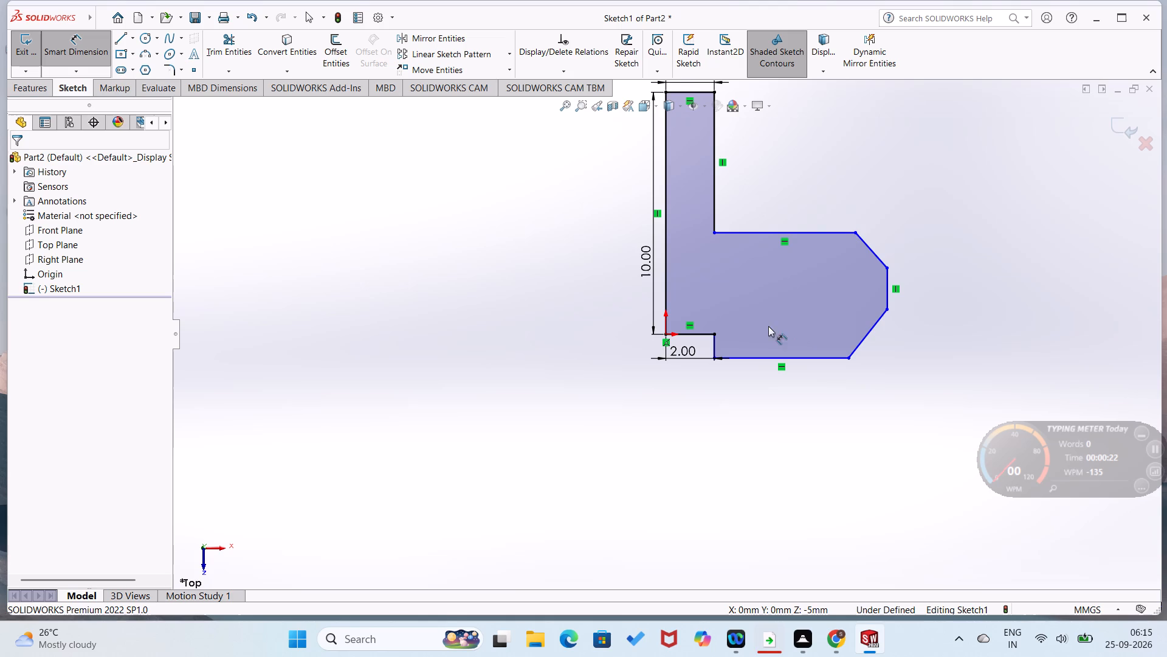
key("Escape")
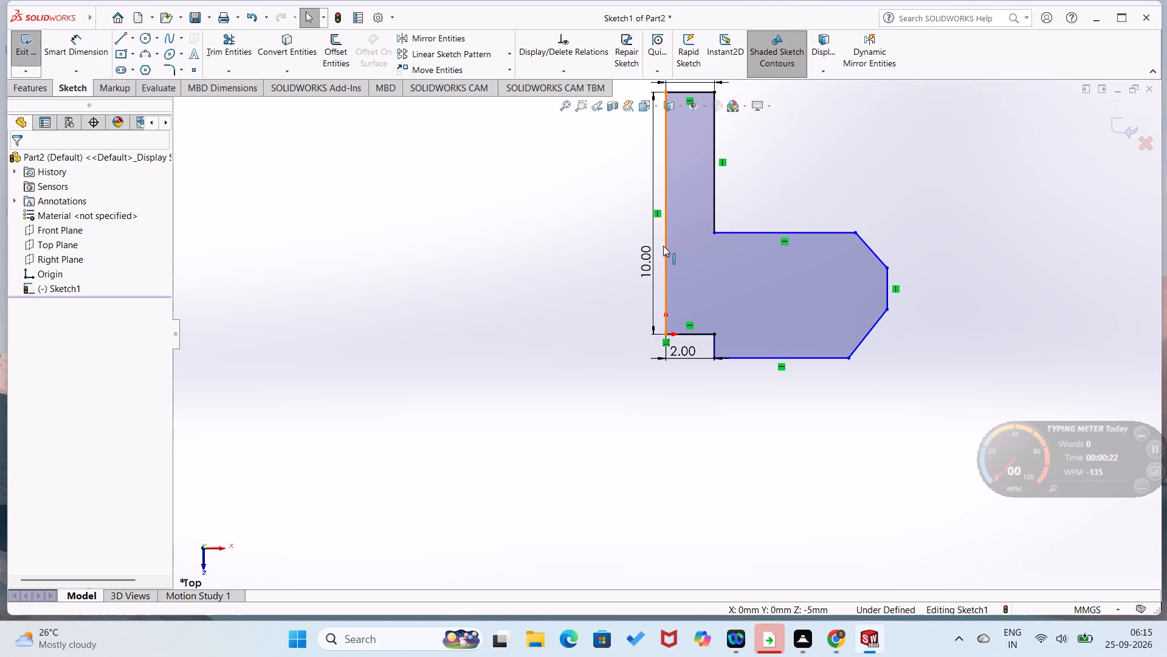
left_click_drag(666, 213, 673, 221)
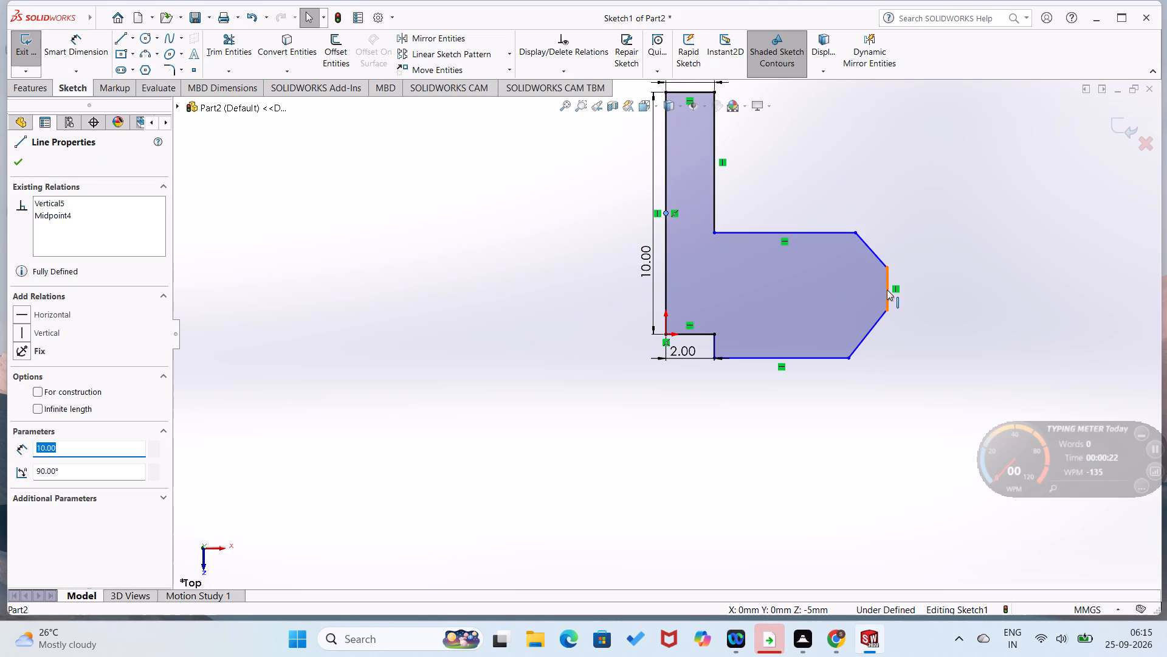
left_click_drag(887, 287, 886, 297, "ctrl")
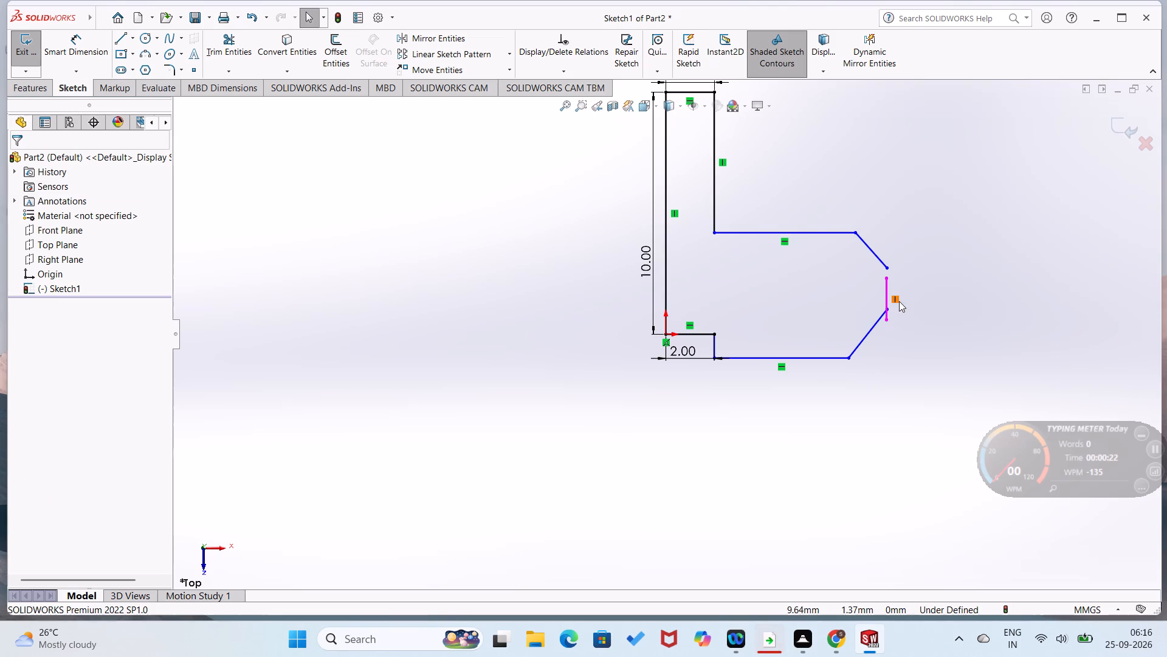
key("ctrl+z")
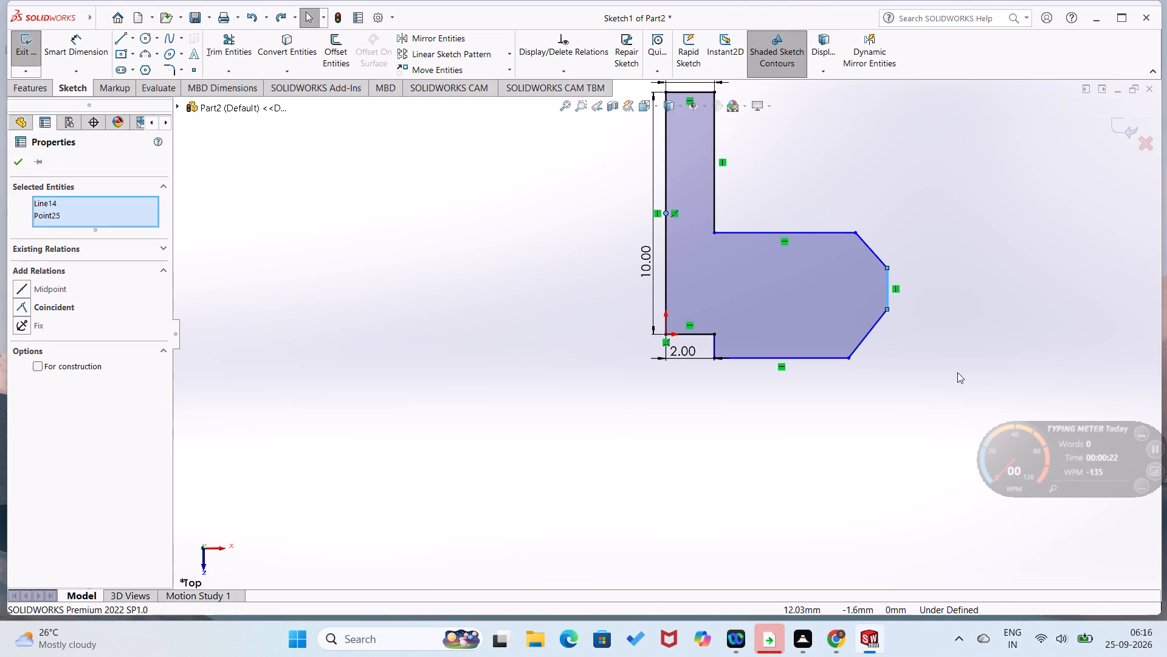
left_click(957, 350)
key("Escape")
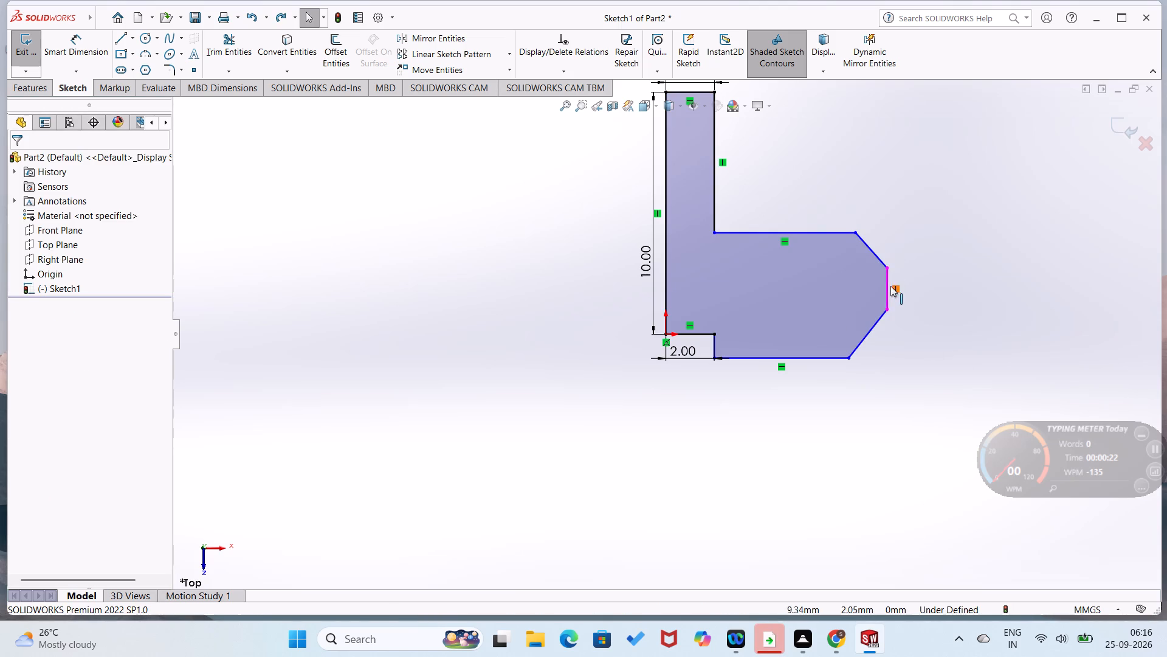
Add a Horizontal relation between the midpoints of the two vertical end edges.
left_click_drag(888, 289, 894, 301)
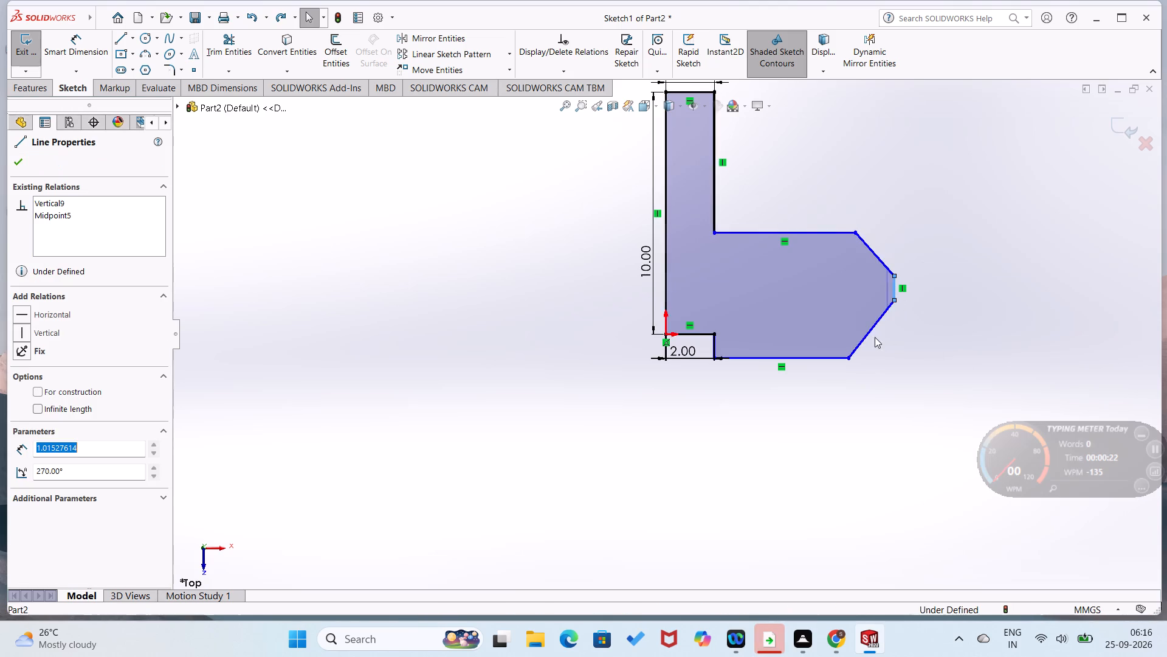
left_click(666, 214, "ctrl")
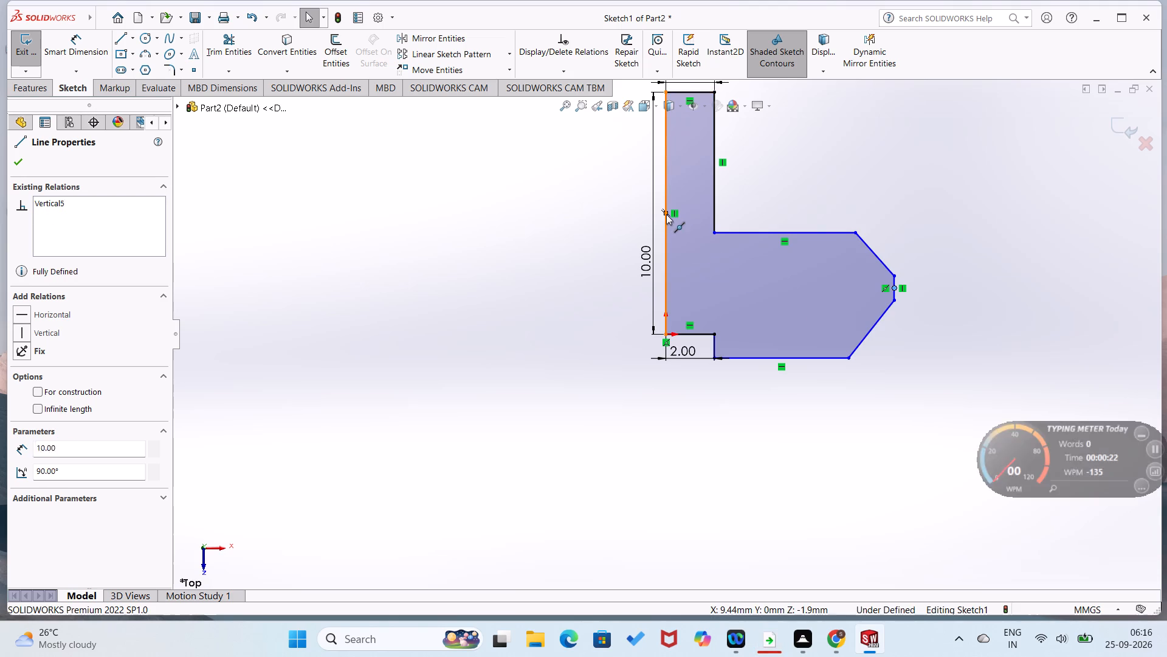
left_click(21, 291)
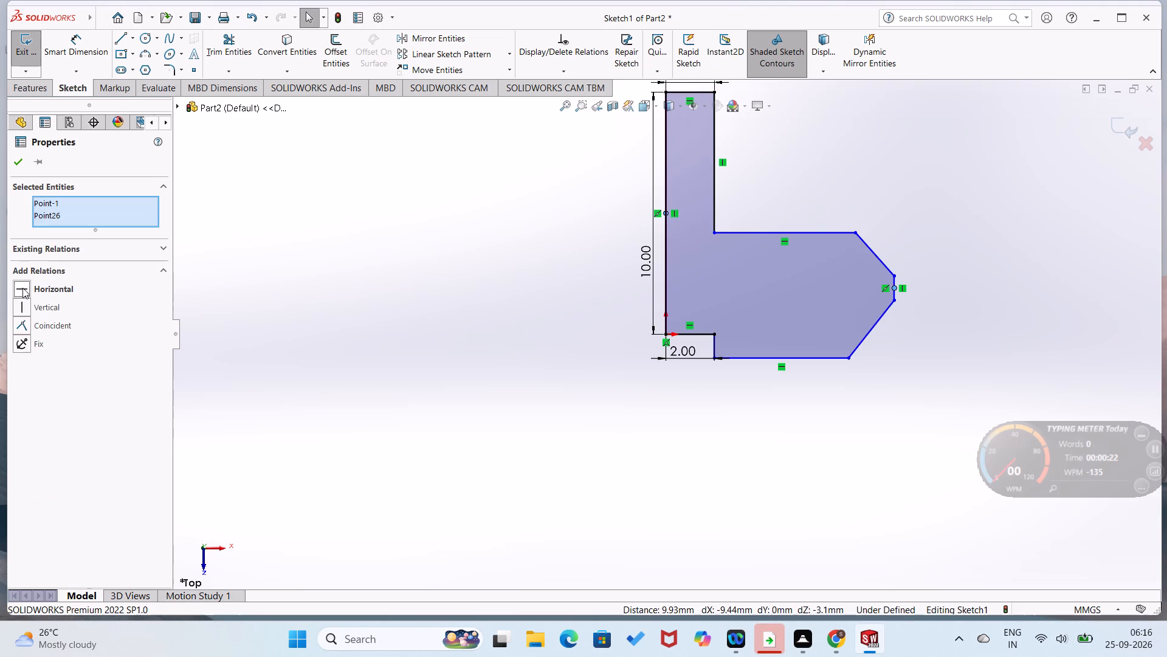
left_click(20, 165)
left_click(328, 240)
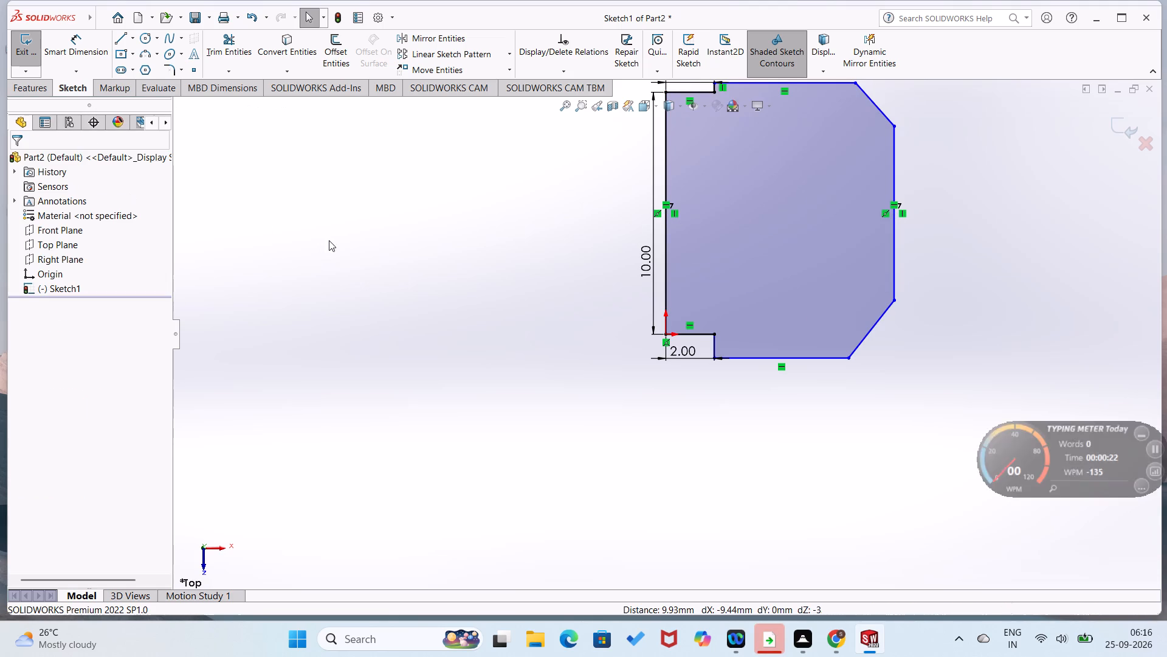
Dimension the horizontal distance from the origin to the lower end of the tapered end's vertical edge as 21.65 mm.
scroll(504, 276, "up", 1)
scroll(715, 336, "down", 3)
scroll(717, 320, "up", 2)
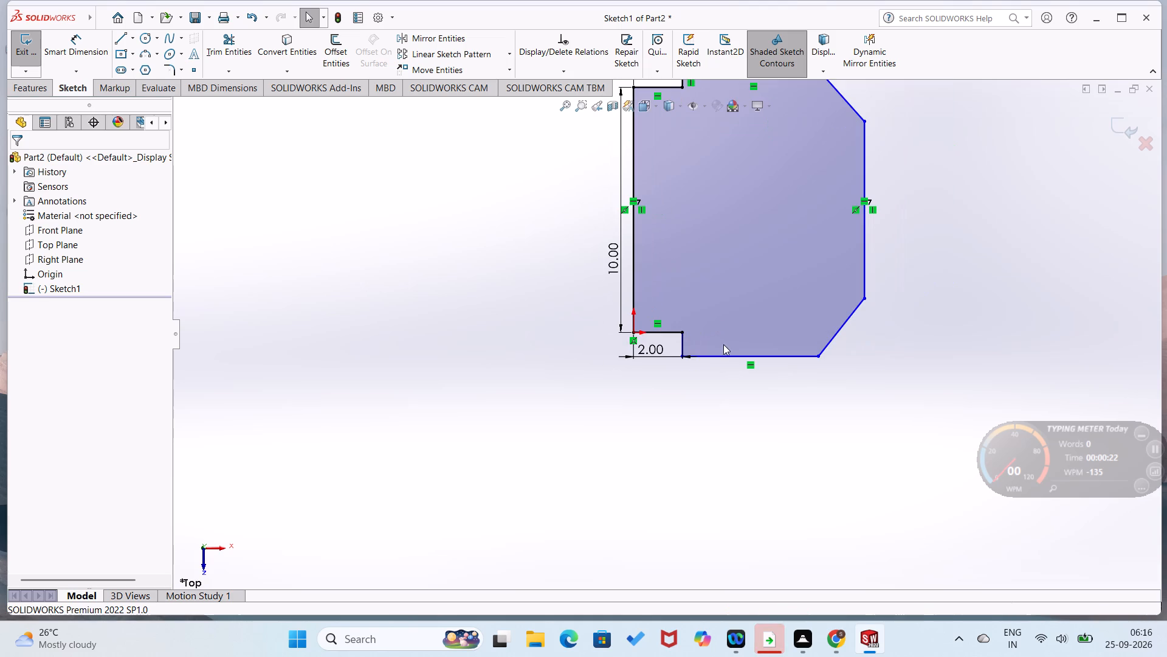
right_click_drag(559, 361, 576, 221)
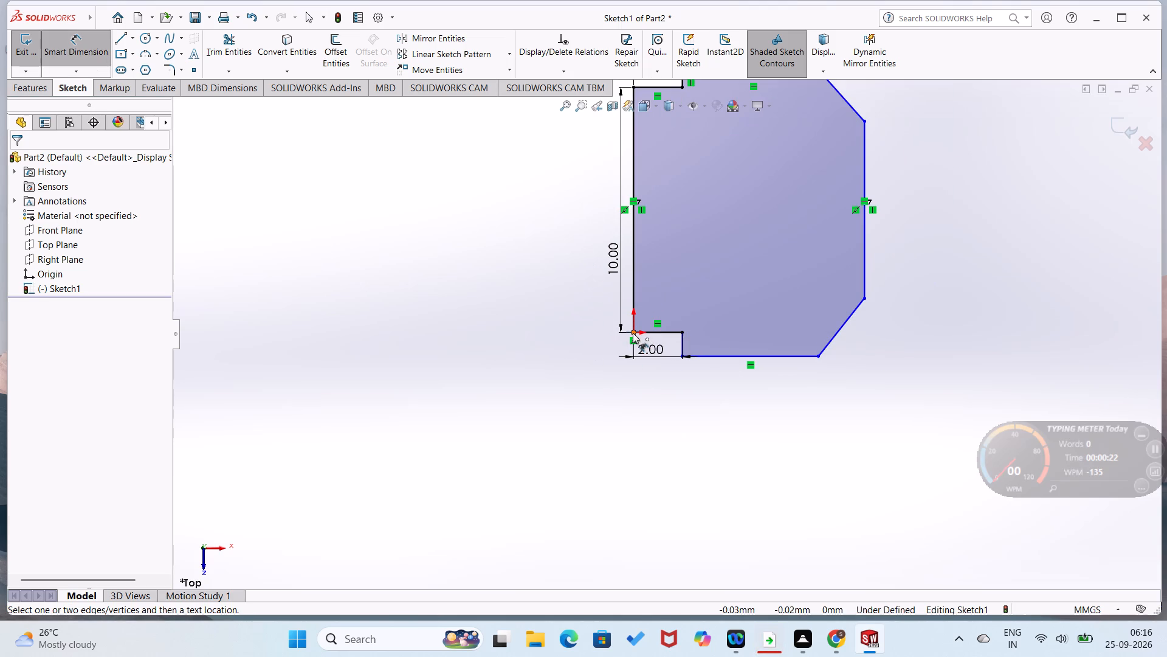
left_click_drag(633, 333, 648, 338)
left_click(864, 297)
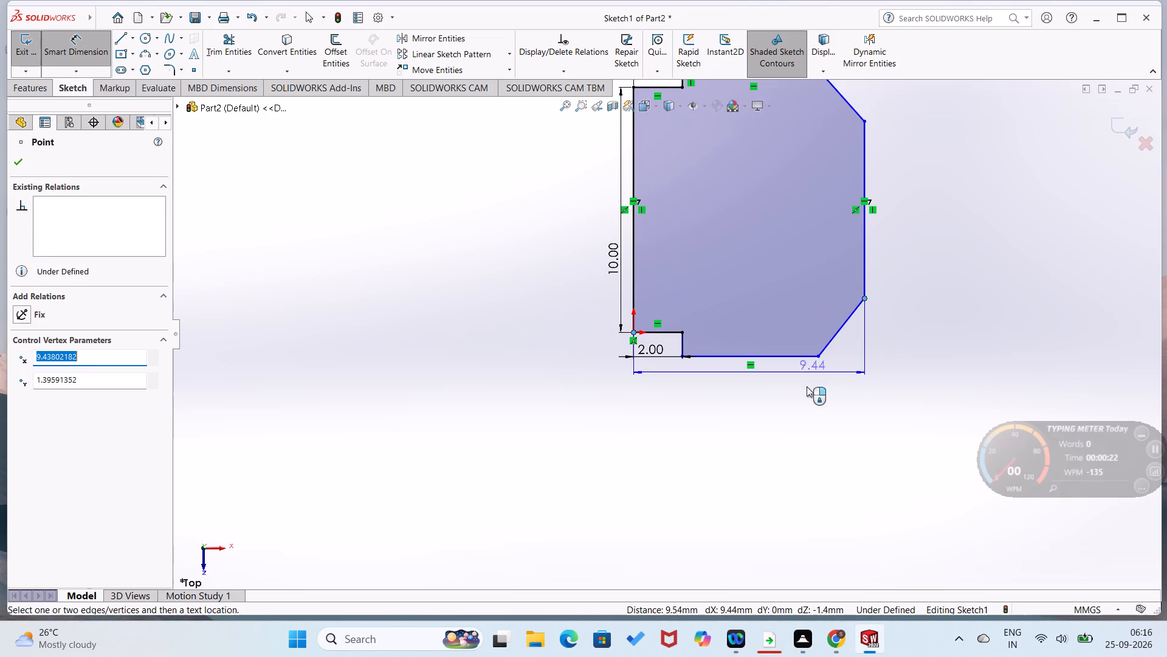
left_click(791, 399)
type("21.65")
key("Return")
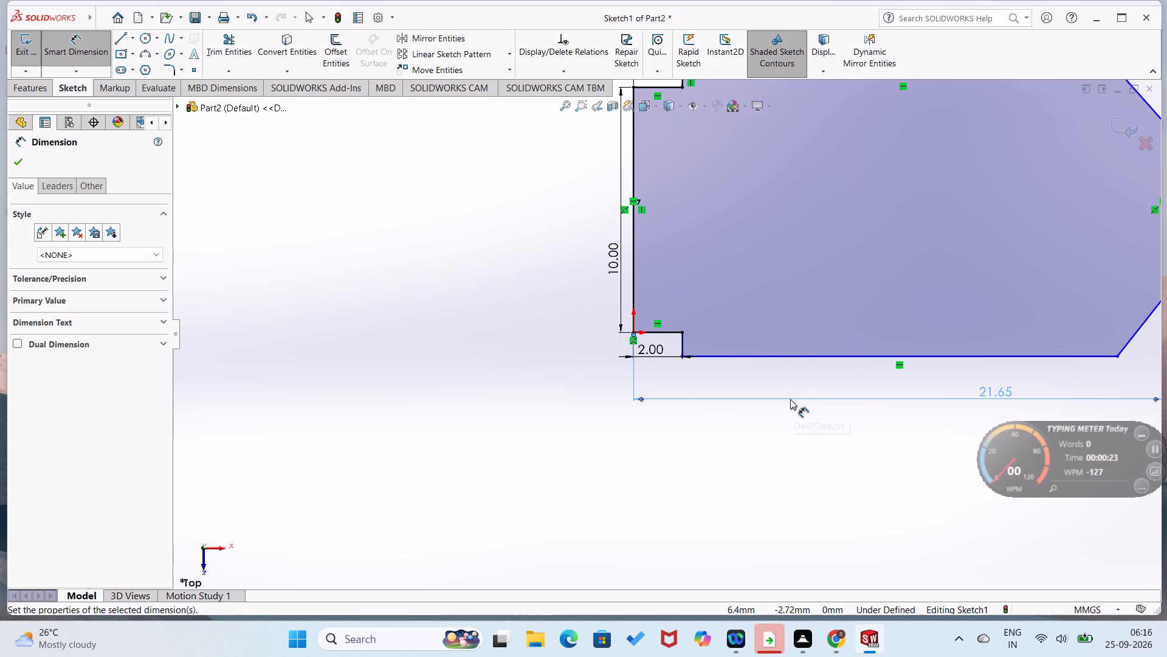
scroll(805, 393, "up", 1)
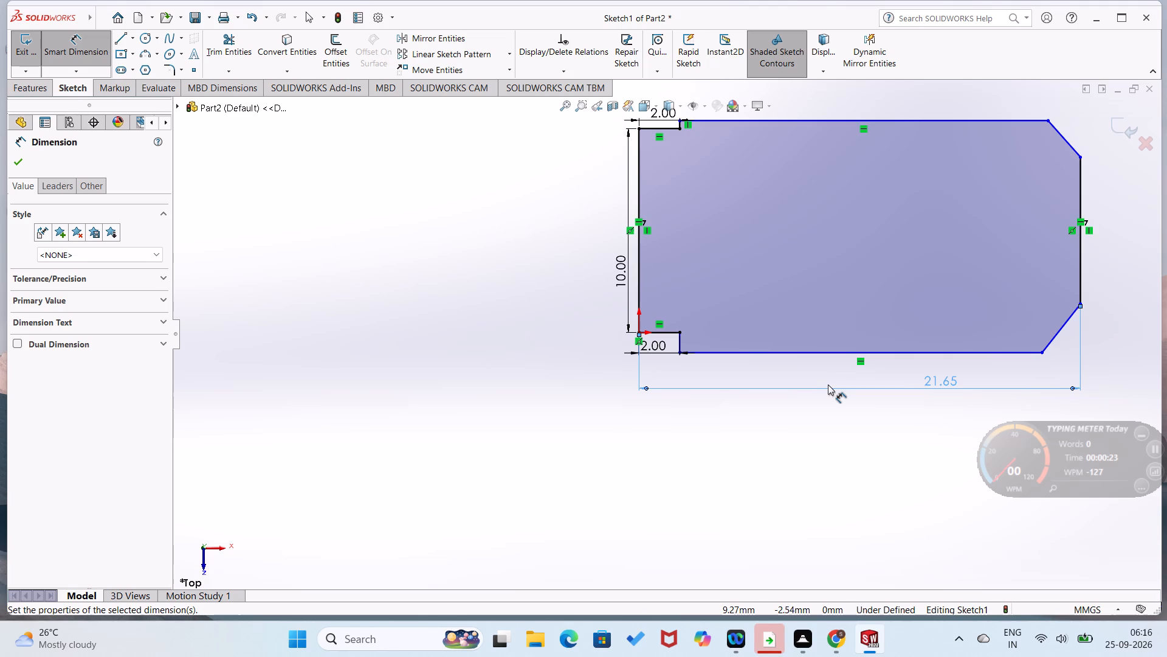
scroll(956, 336, "up", 2)
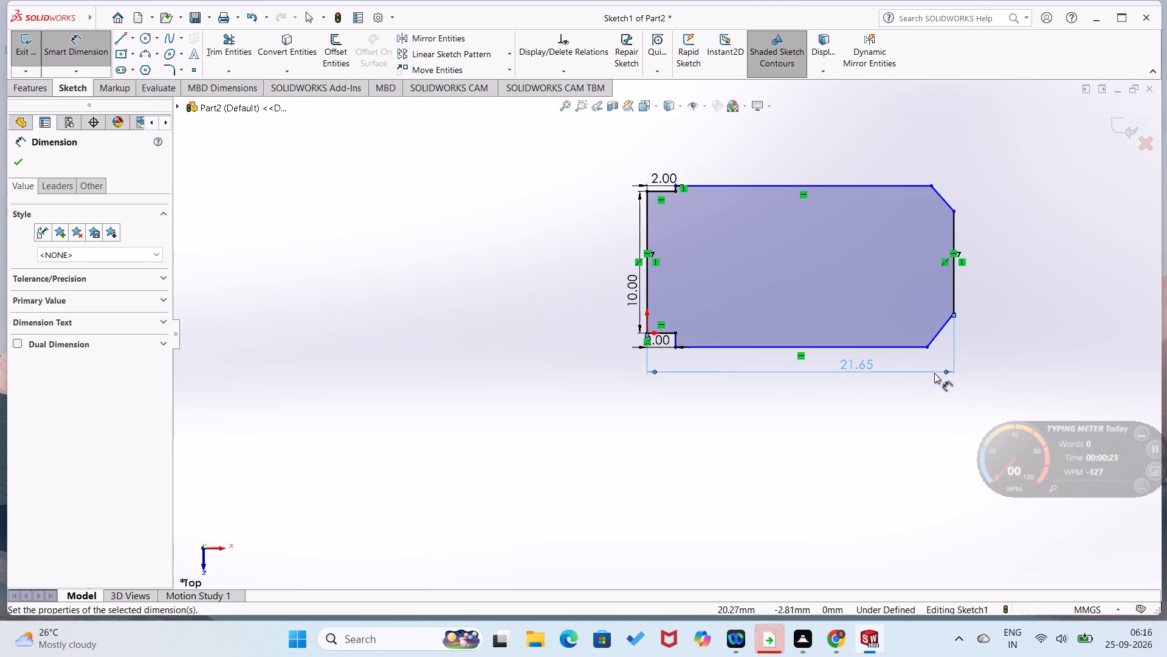
Delete the 21.65 mm length dimension and the vertical edge closing the tapered end.
left_click(934, 373)
key("Delete")
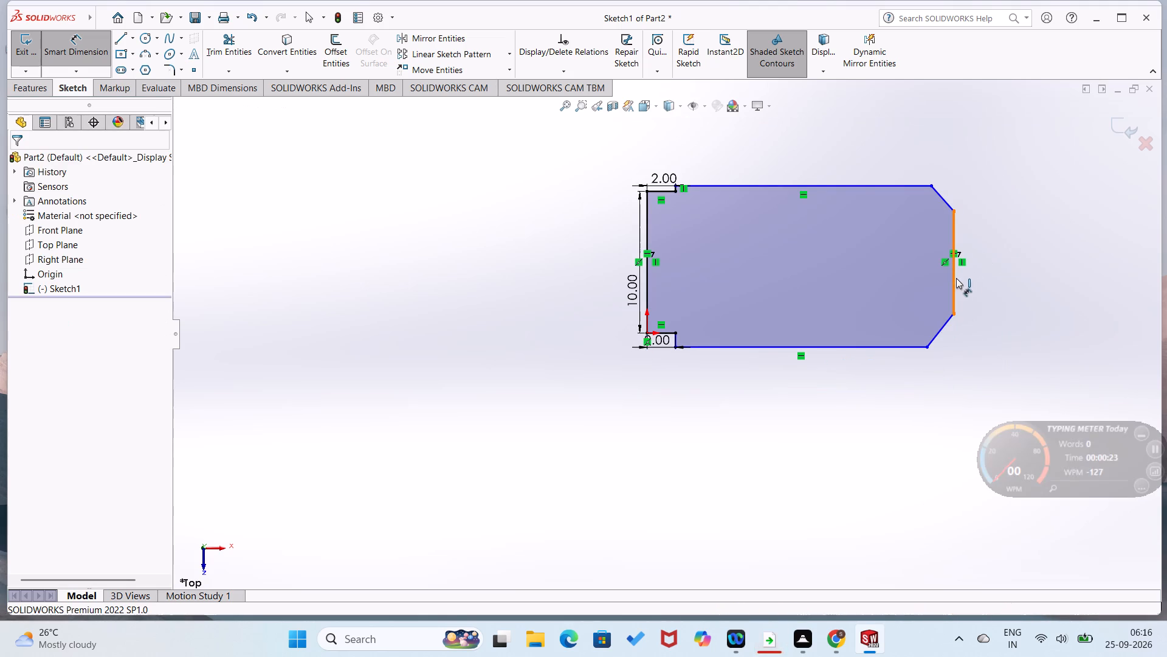
left_click(955, 280)
key("Delete")
Sketch a rectangular neck with a vertical end about 7.2 mm high, joining the free ends of the two sloped lines.
right_click_drag(1024, 229, 967, 255)
left_click(954, 209)
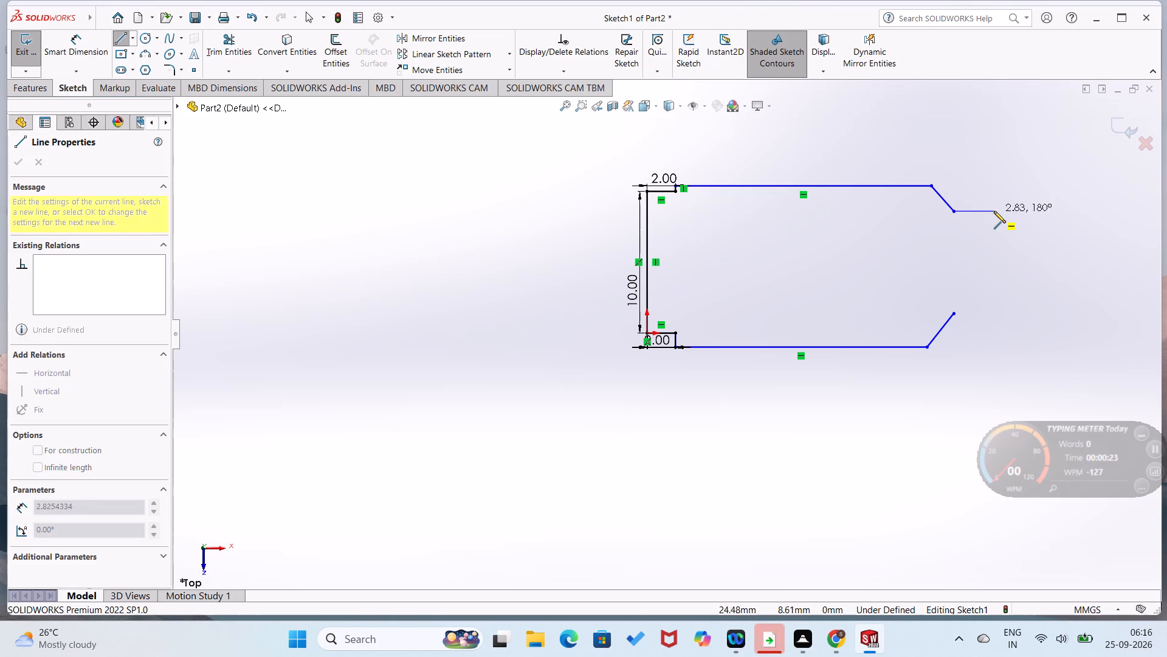
left_click(1003, 211)
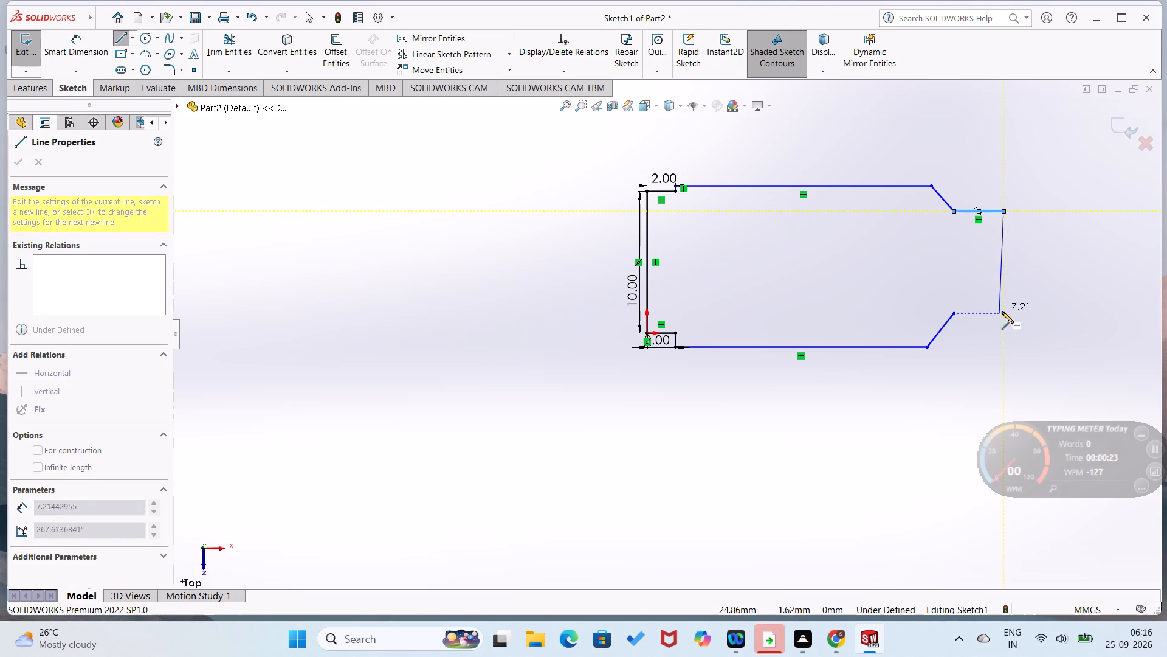
left_click(1003, 314)
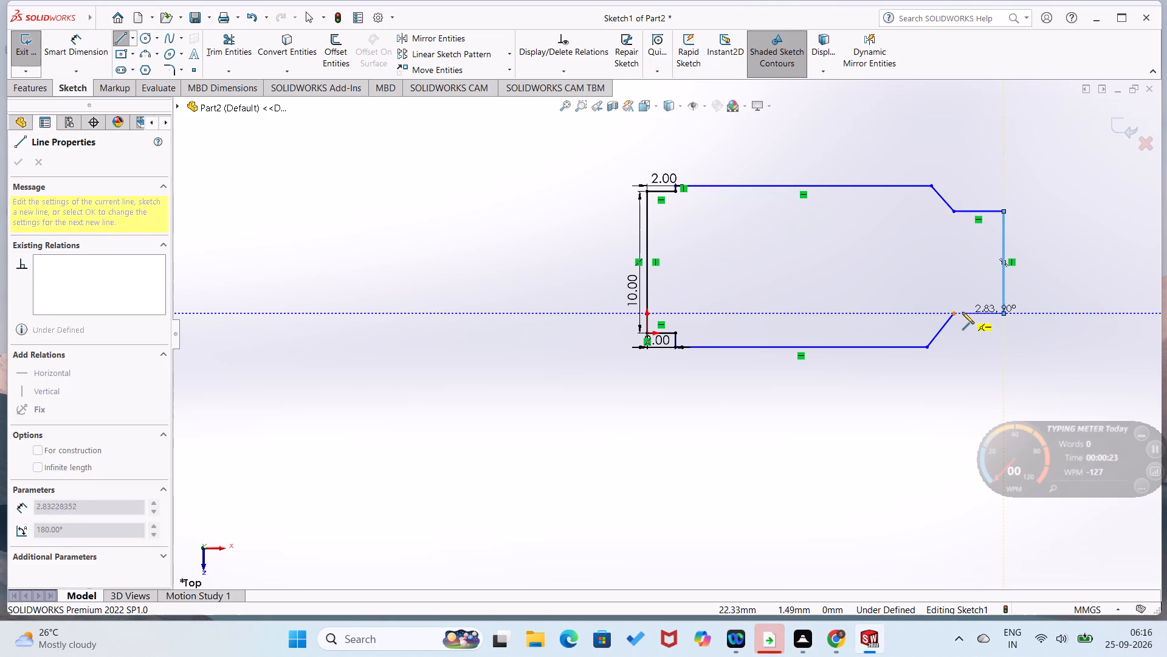
left_click(955, 313)
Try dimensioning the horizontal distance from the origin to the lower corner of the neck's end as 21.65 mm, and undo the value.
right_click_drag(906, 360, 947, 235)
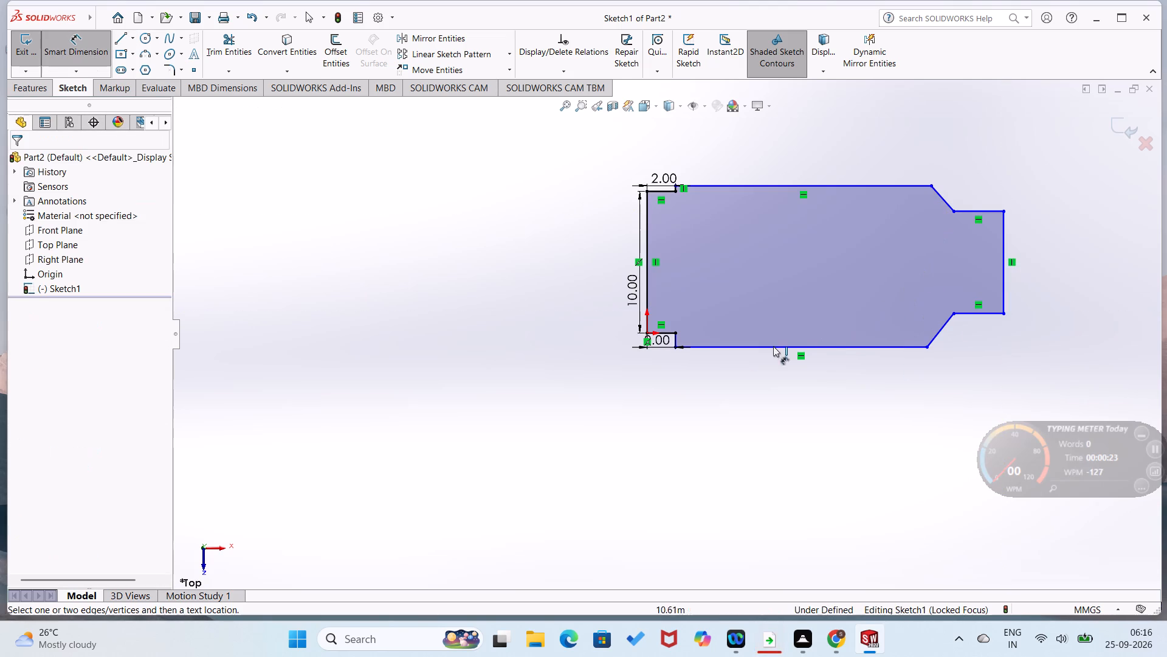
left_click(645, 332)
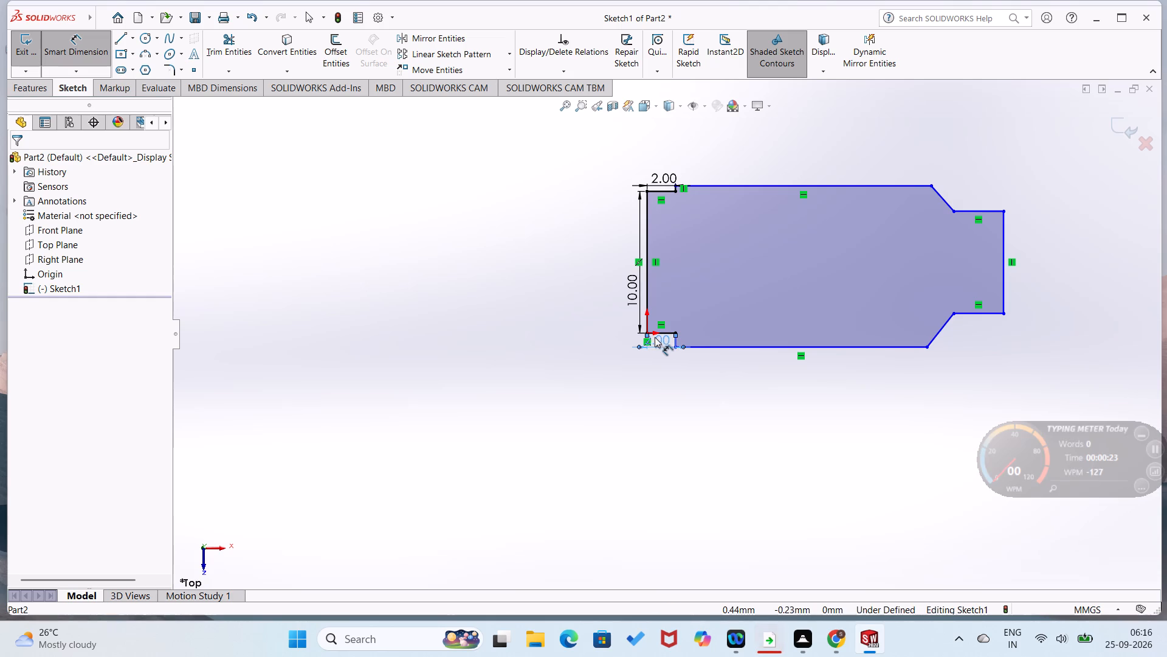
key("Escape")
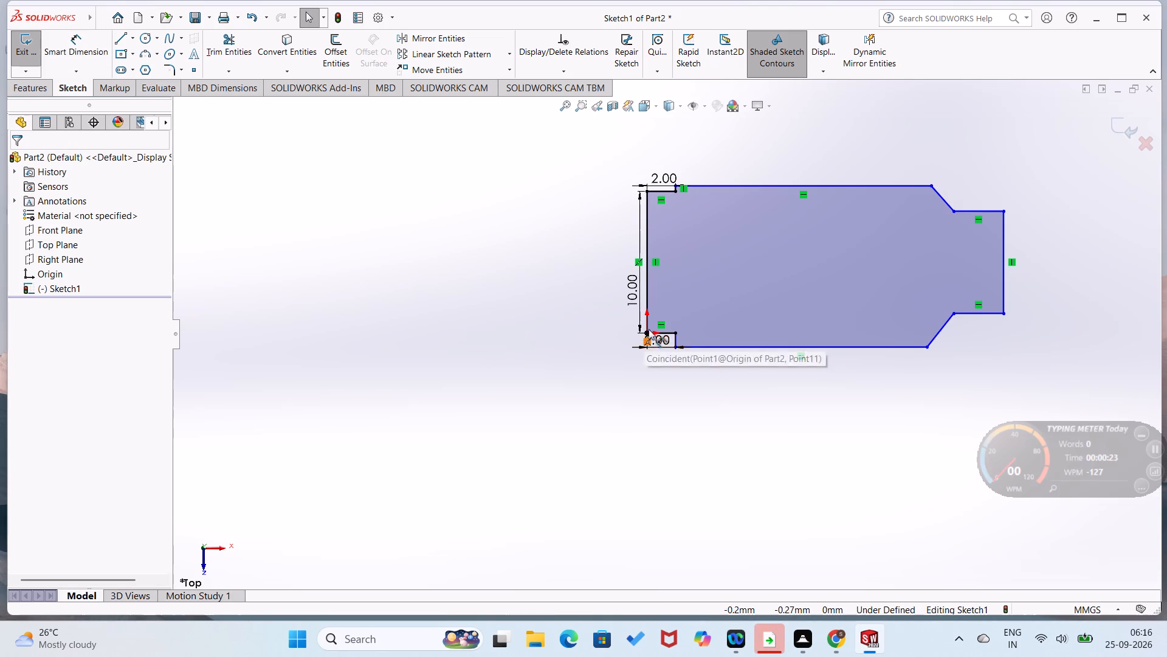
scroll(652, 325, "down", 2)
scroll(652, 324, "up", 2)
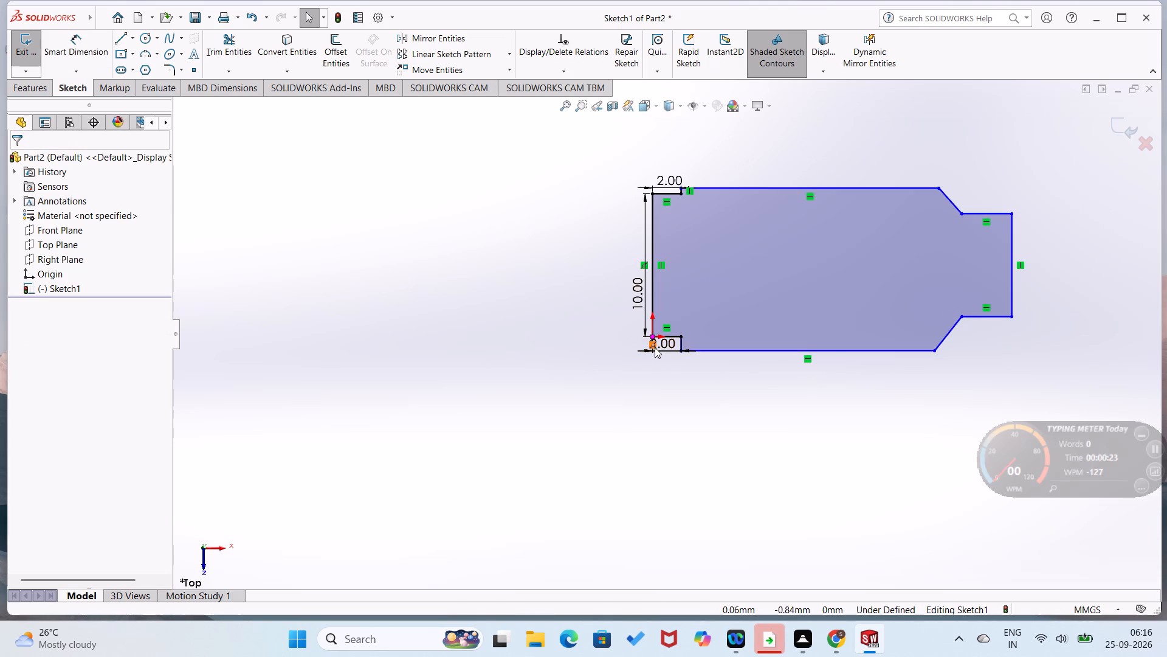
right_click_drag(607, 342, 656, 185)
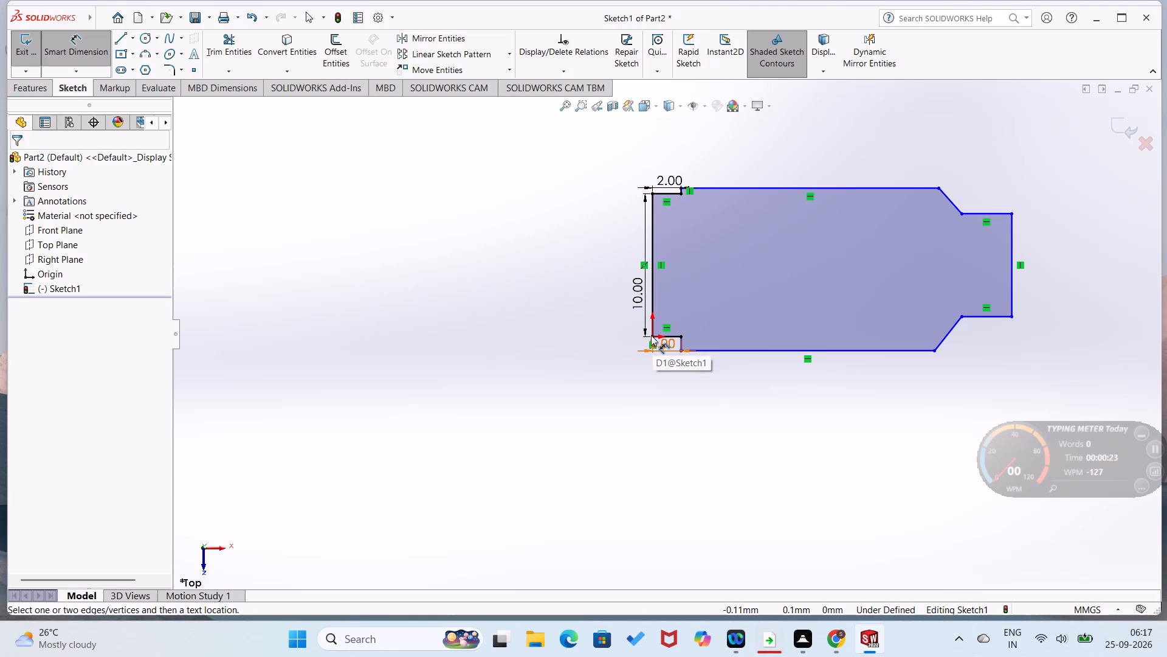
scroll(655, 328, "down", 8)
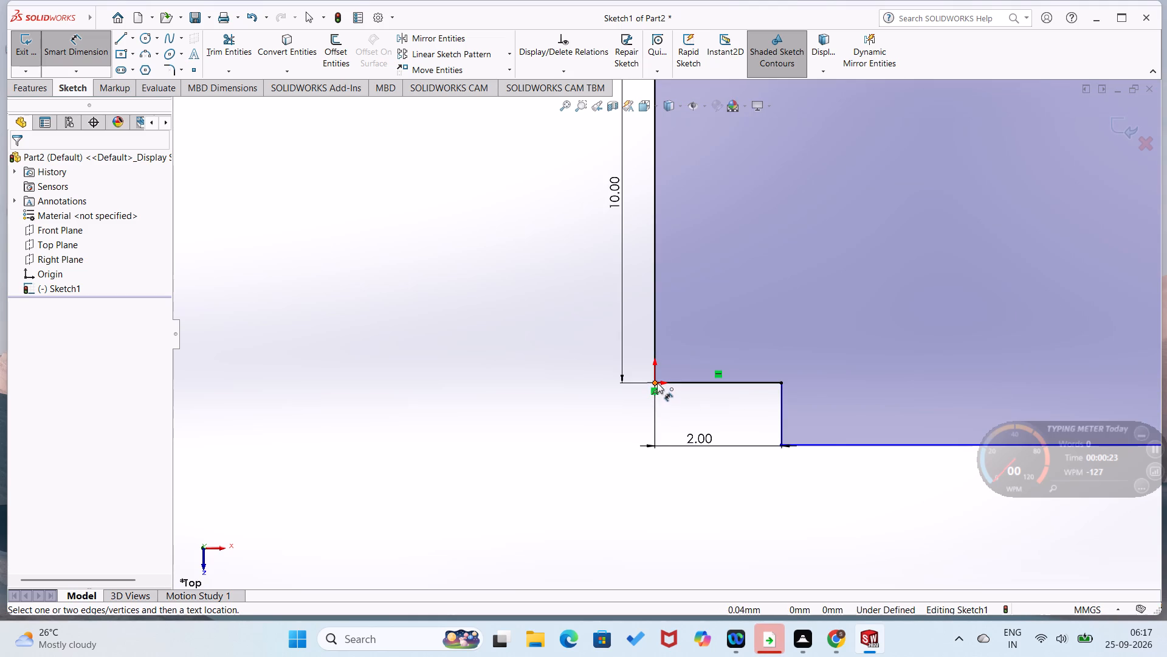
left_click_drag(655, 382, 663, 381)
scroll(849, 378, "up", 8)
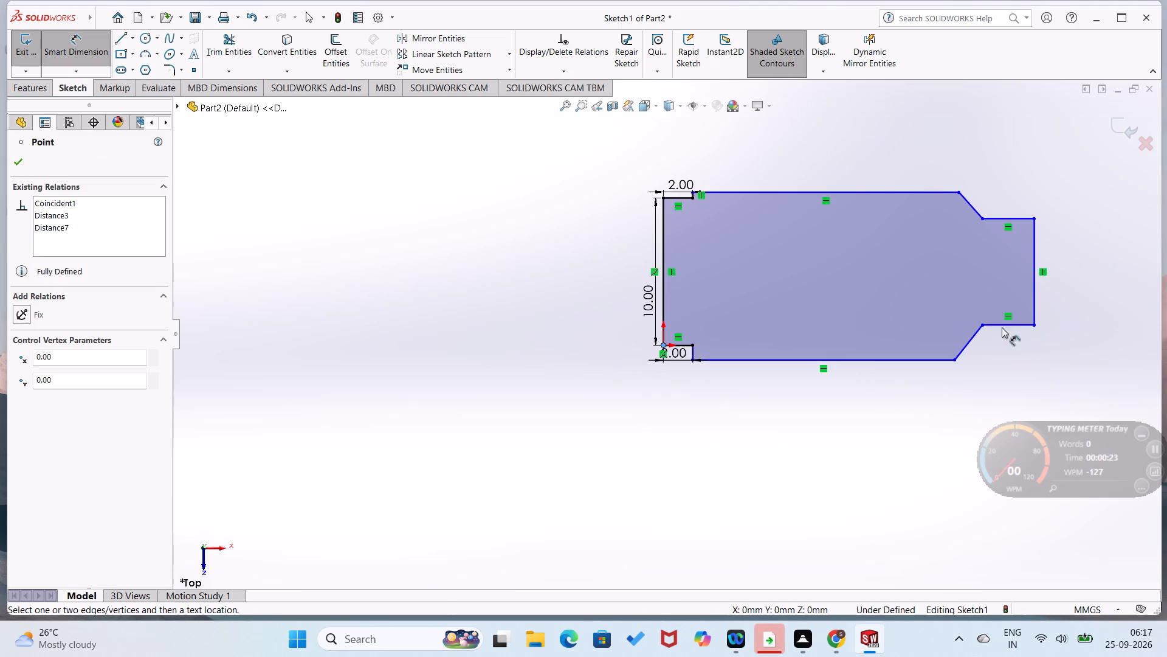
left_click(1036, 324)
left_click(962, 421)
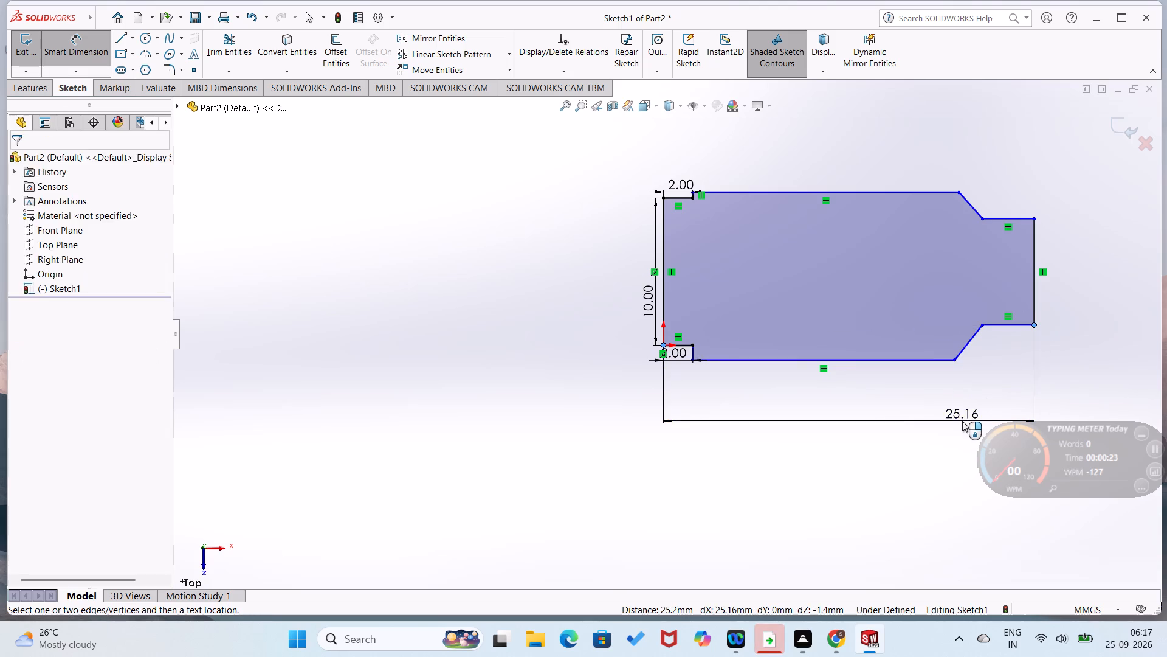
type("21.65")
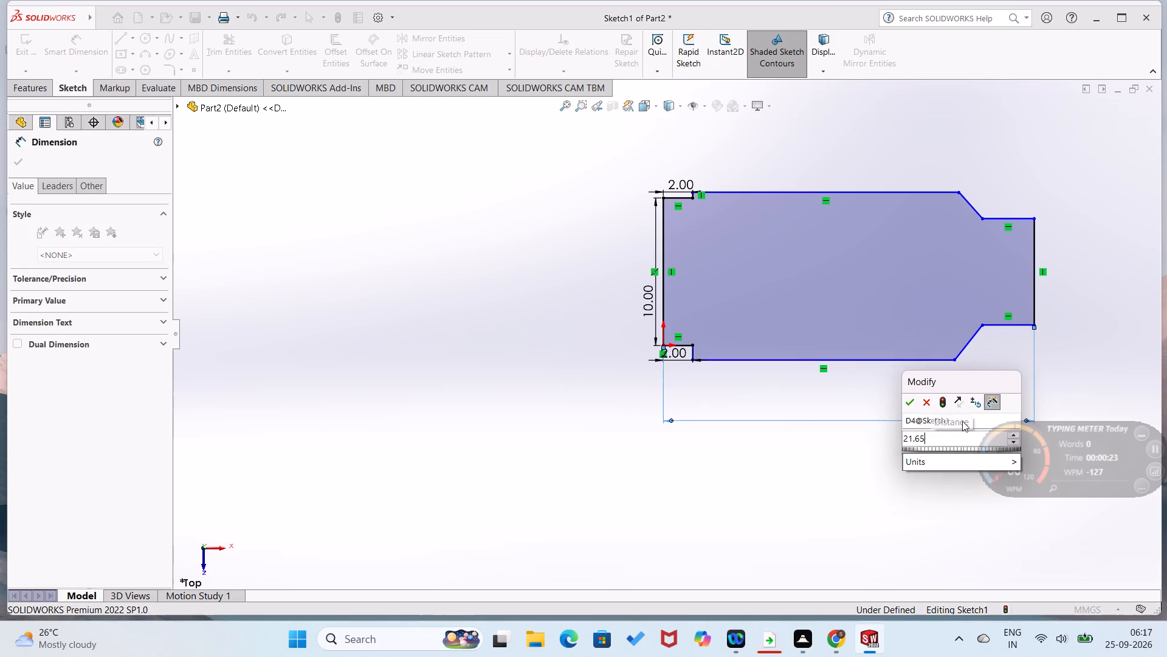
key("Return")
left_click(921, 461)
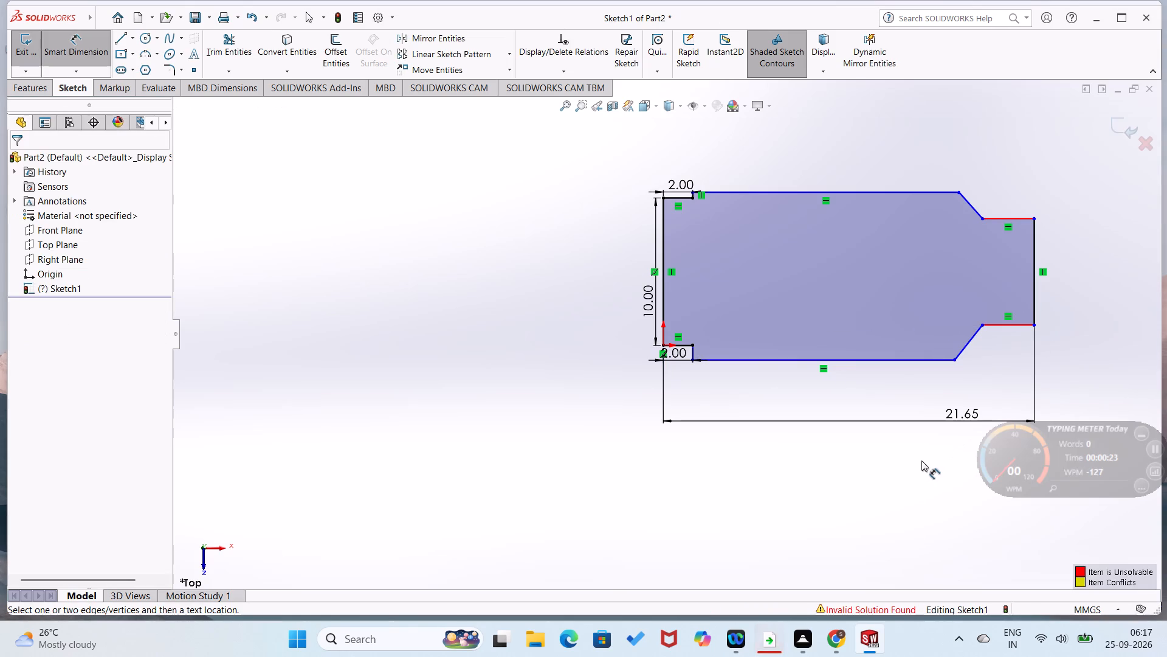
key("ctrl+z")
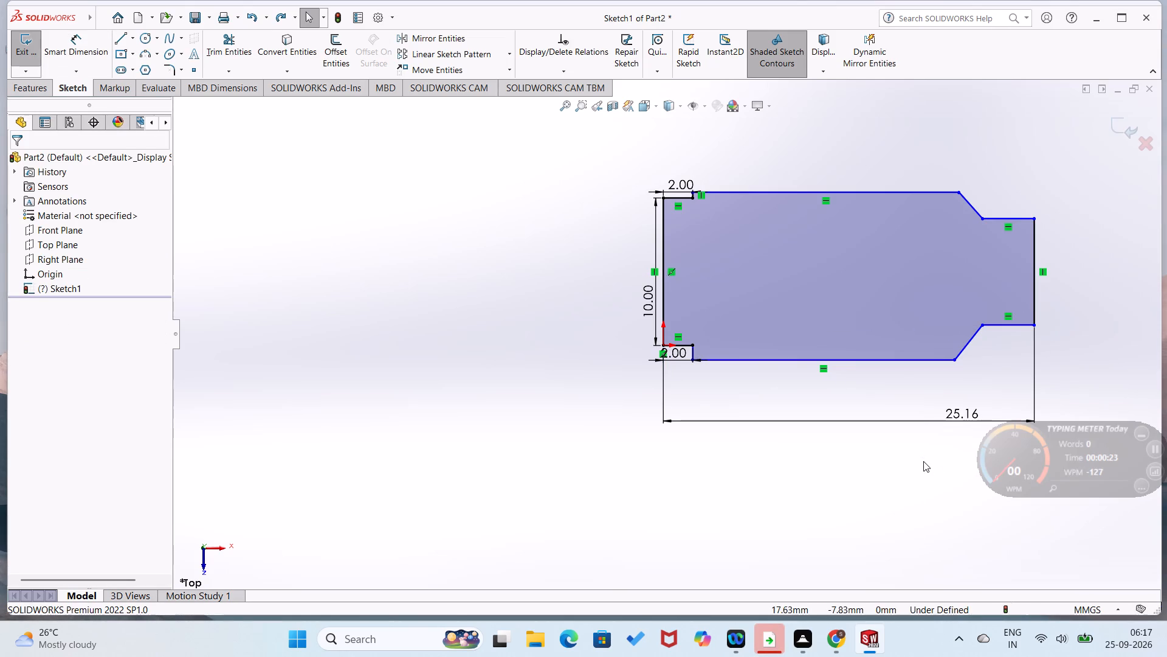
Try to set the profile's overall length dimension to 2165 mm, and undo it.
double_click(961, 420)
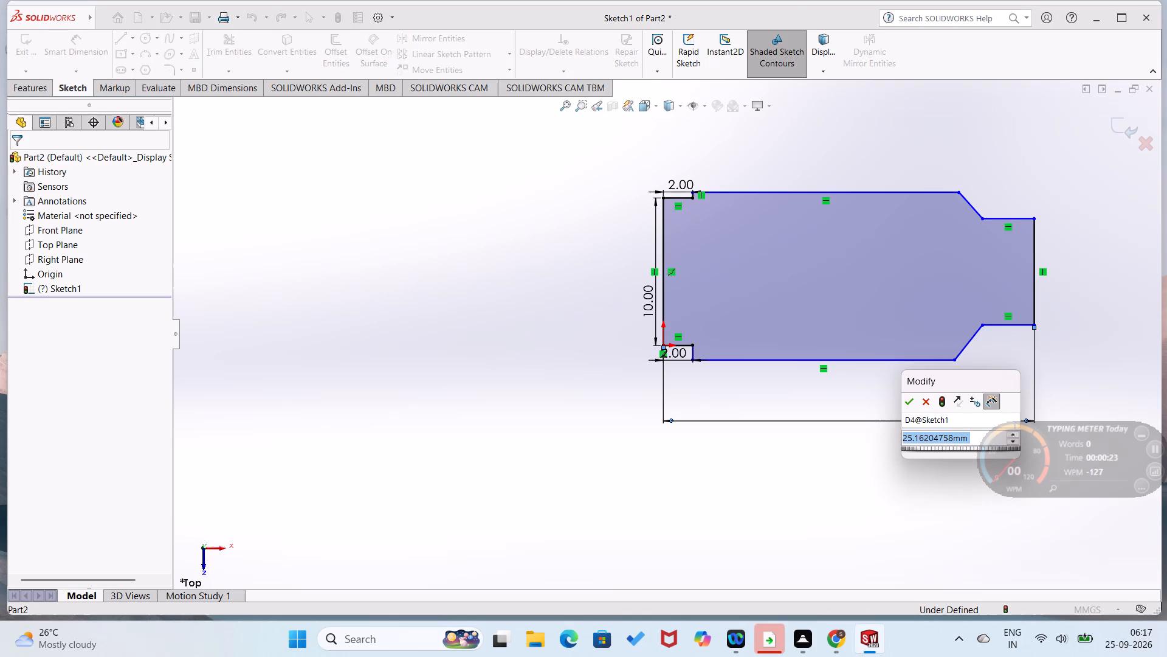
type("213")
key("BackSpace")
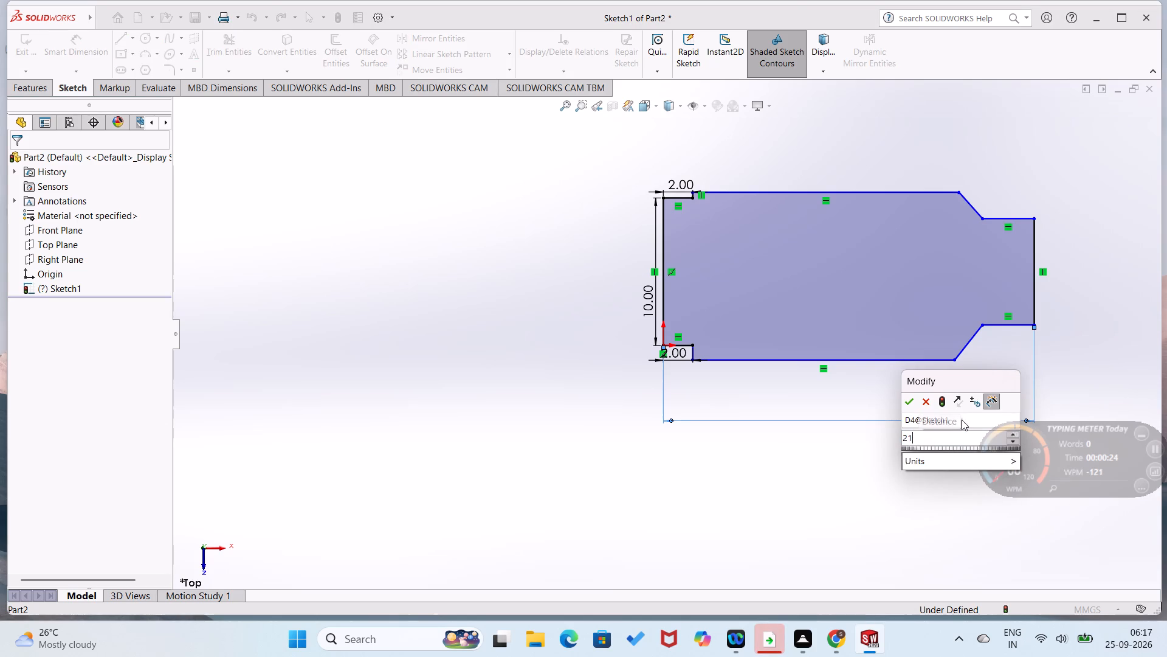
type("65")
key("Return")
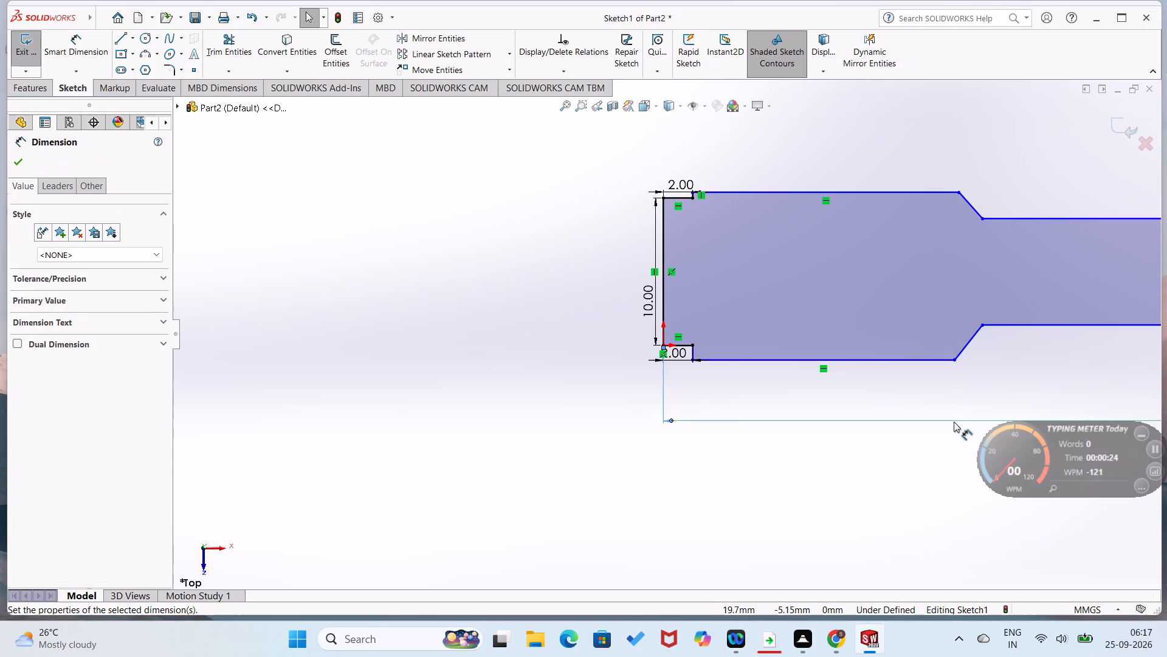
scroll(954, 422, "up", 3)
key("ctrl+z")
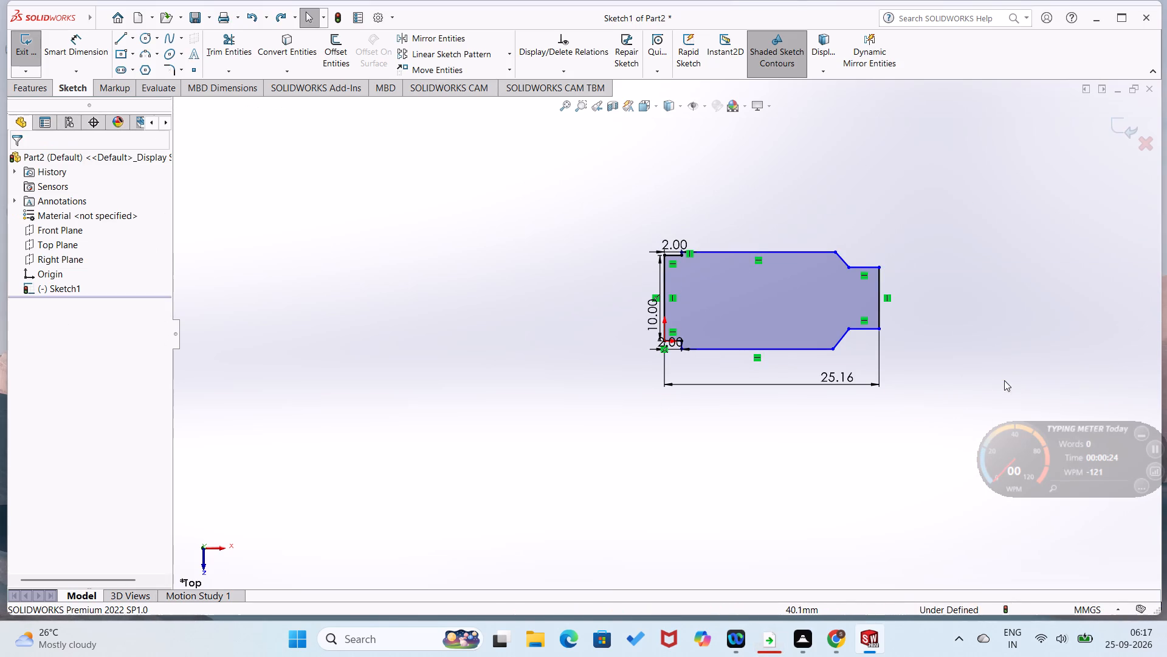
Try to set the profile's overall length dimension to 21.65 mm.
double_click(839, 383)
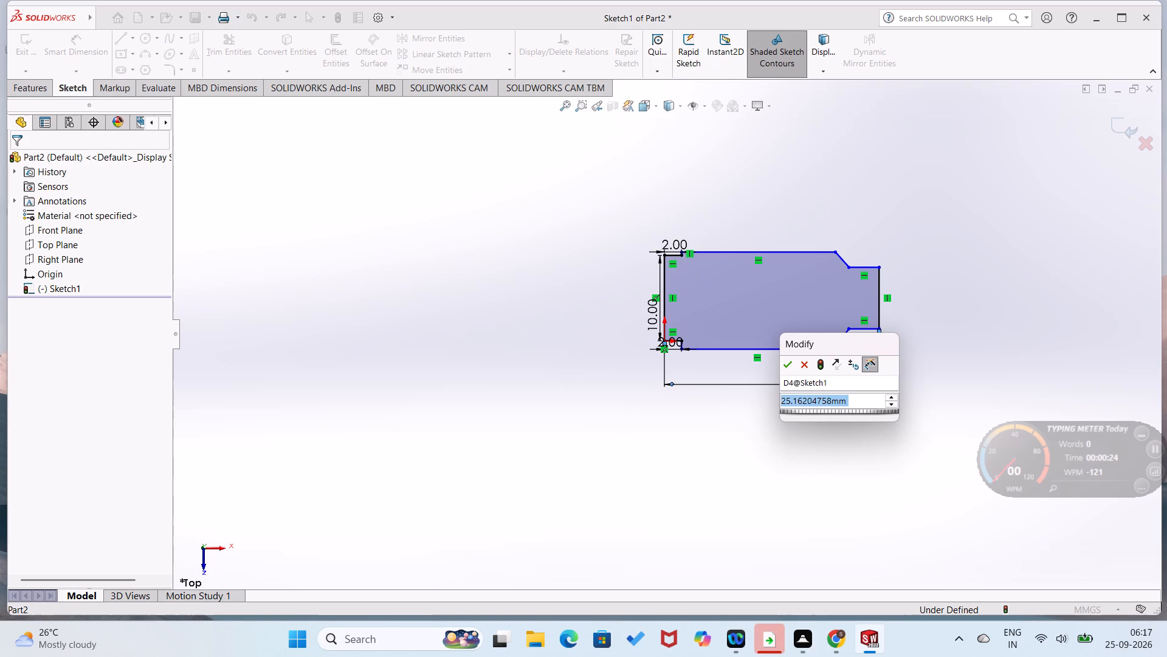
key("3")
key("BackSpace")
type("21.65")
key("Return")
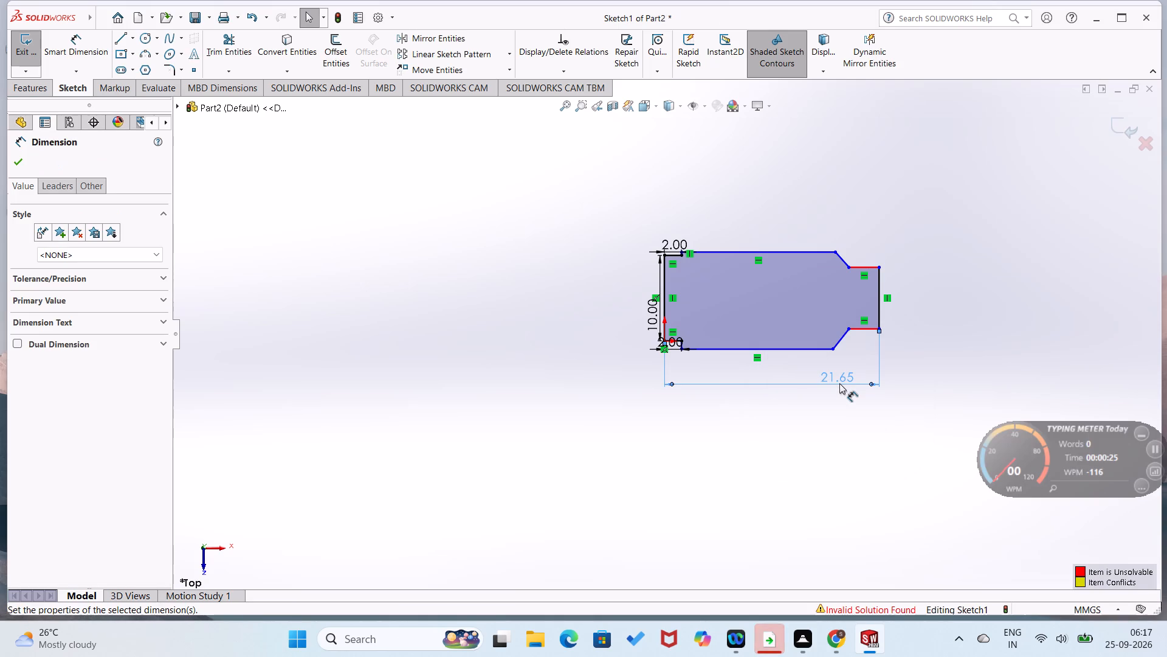
Undo the sketch edits back to the undimensioned closed profile whose tapered end has no neck.
key("ctrl+z")
key("ctrl+z")
key("ctrl+z")
key("ctrl+z")
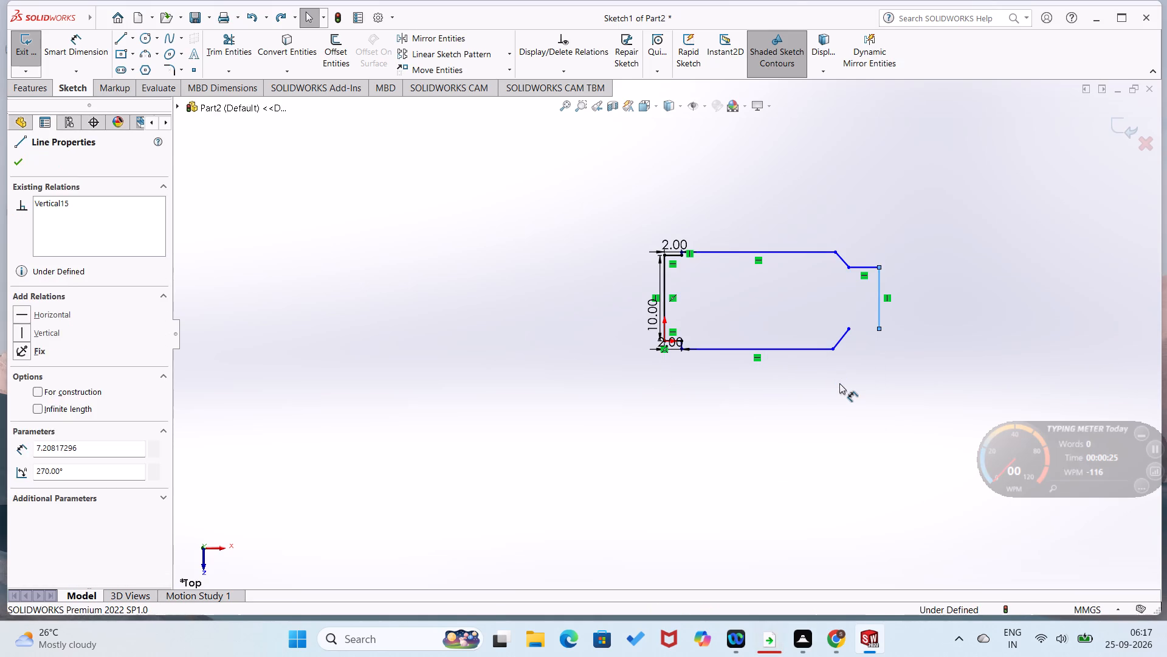
key("ctrl+z")
key("ctrl+z")
key("ctrl+z")
key("ctrl+z")
key("ctrl+z")
key("ctrl+z")
key("ctrl+z")
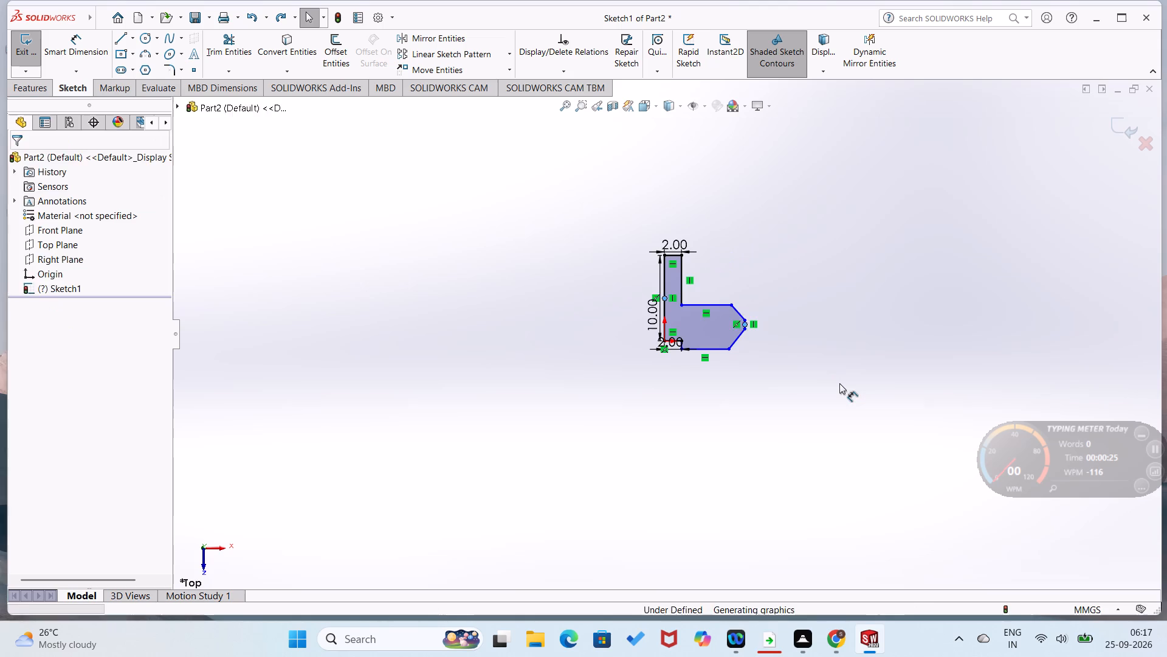
key("ctrl+z")
key("ctrl+z")
key("ctrl+z")
key("ctrl+z")
key("ctrl+z")
key("ctrl+z")
key("ctrl+z")
key("ctrl+z")
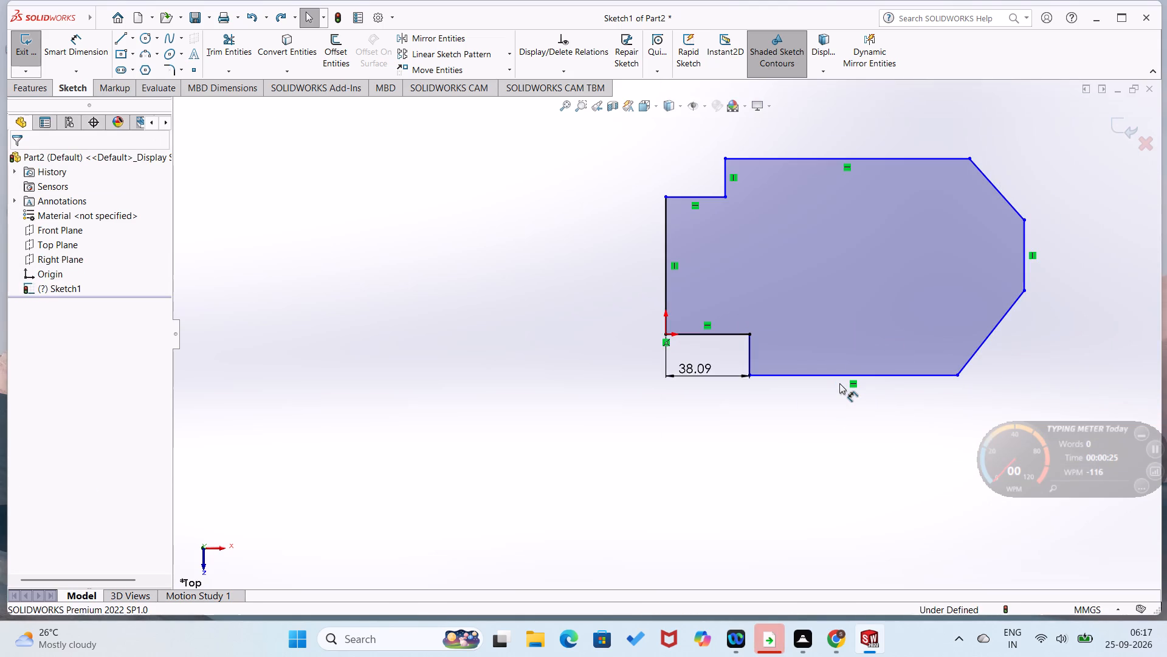
key("ctrl+z")
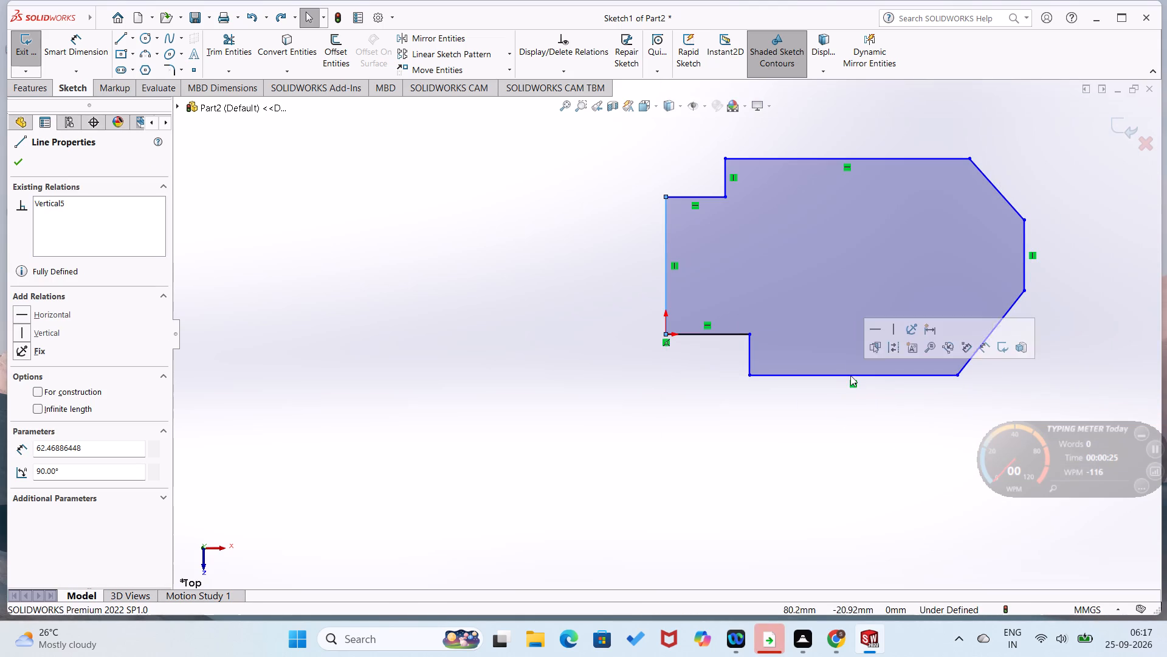
Delete the vertical edge closing the tapered end.
left_click_drag(1023, 264, 1057, 266)
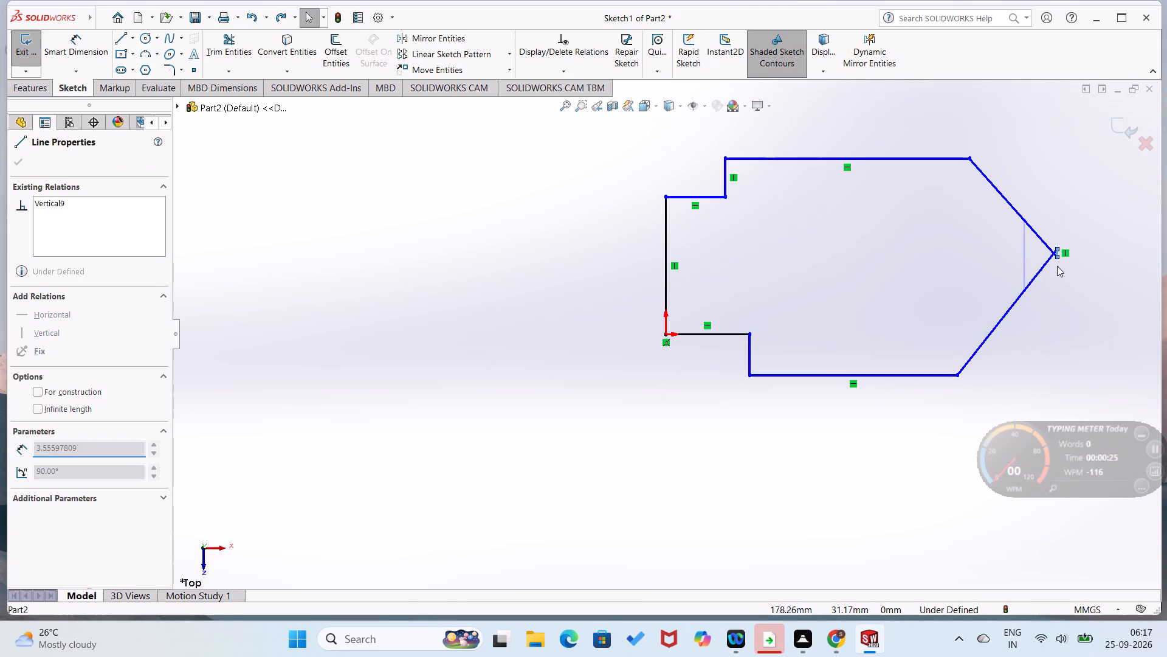
left_click_drag(1057, 266, 1030, 243)
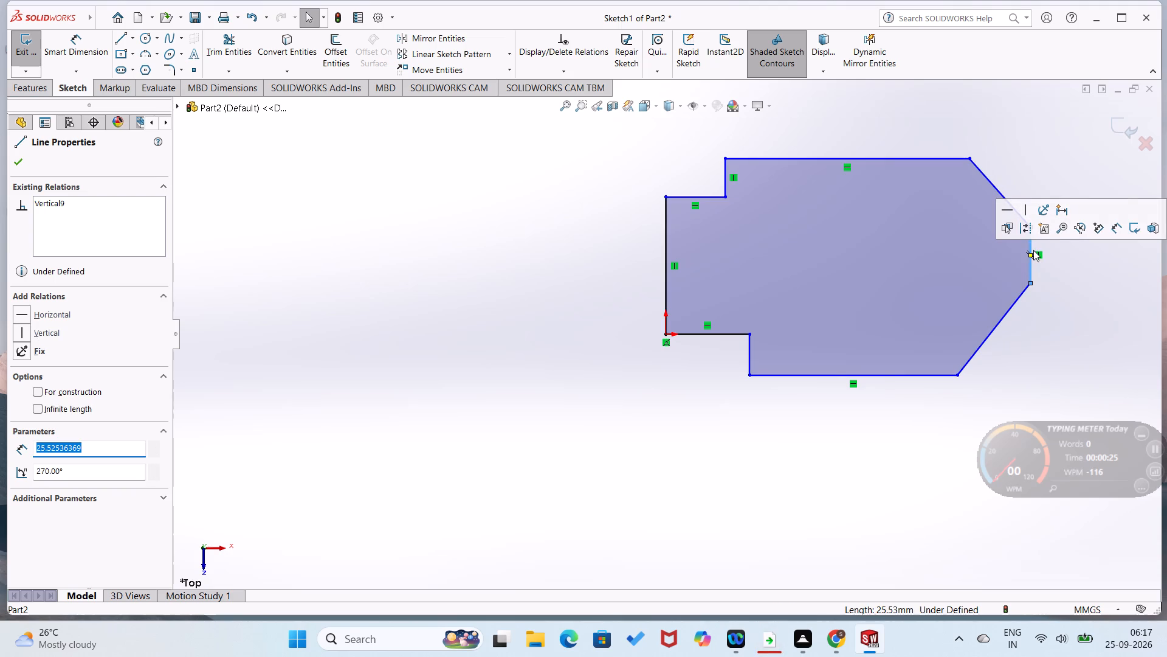
key("Delete")
Sketch a rectangular neck about 22 mm long and 25.5 mm high, joining the free ends of the two sloped lines.
right_click_drag(1062, 245, 965, 251)
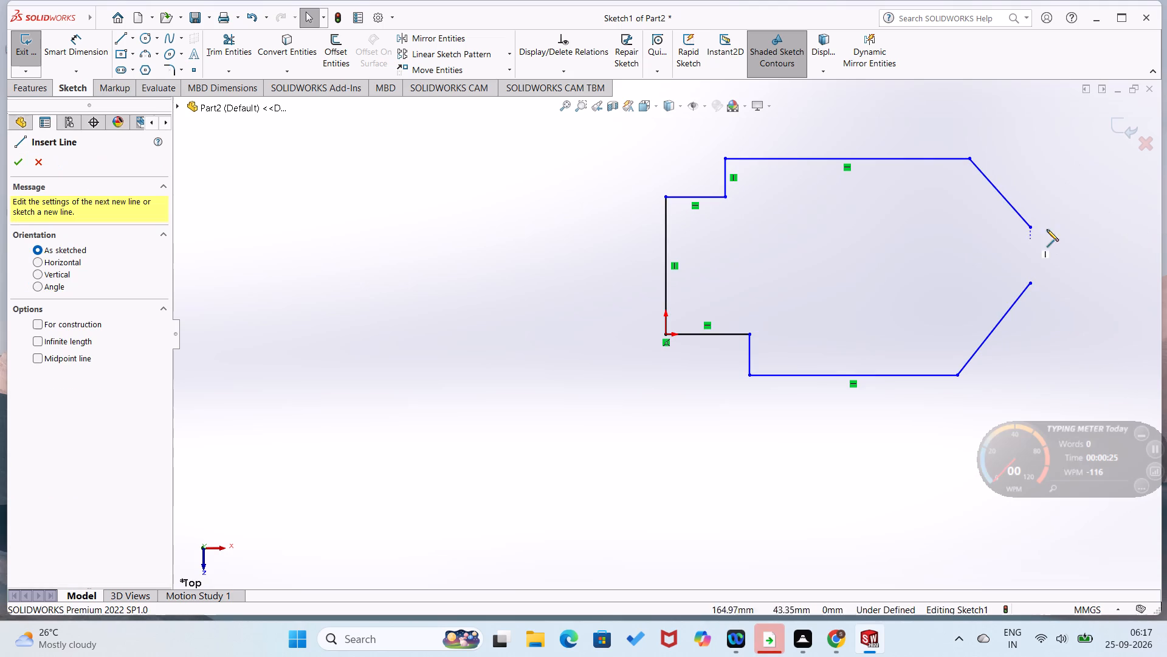
left_click_drag(1031, 227, 1047, 227)
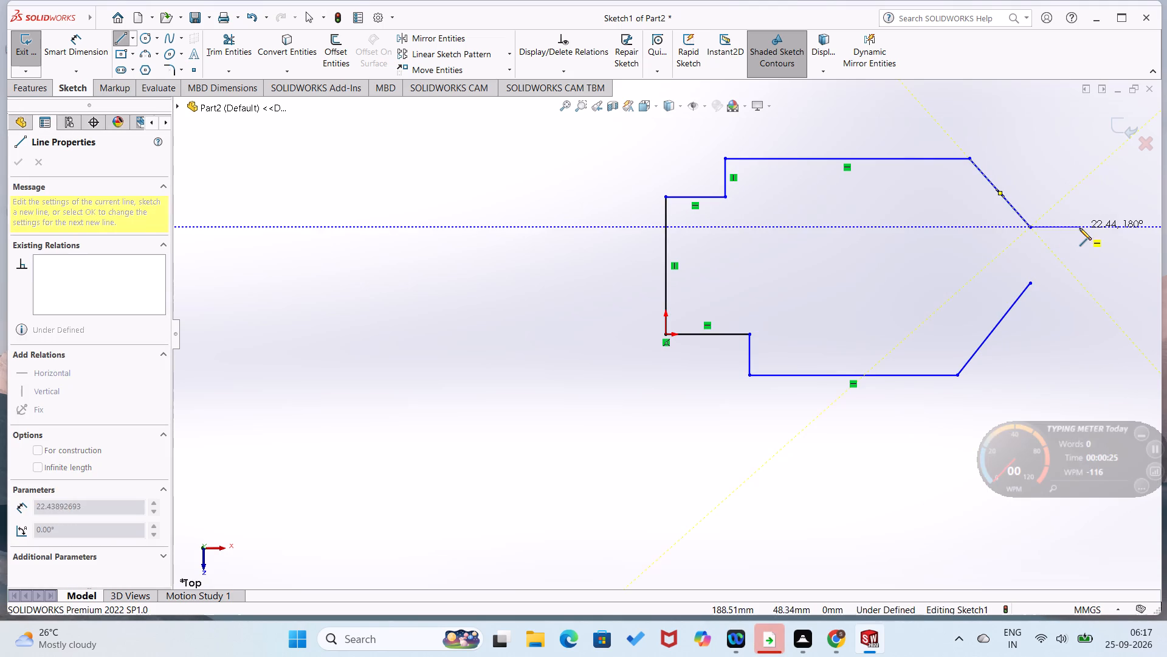
left_click(1079, 228)
left_click(1079, 282)
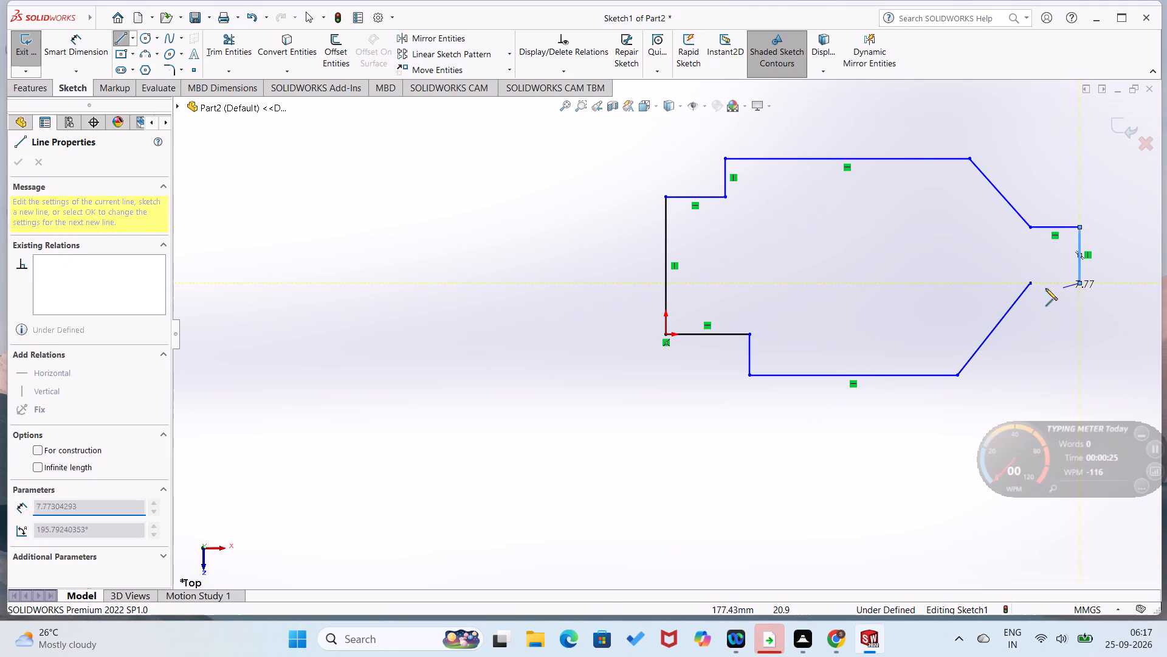
left_click(1029, 282)
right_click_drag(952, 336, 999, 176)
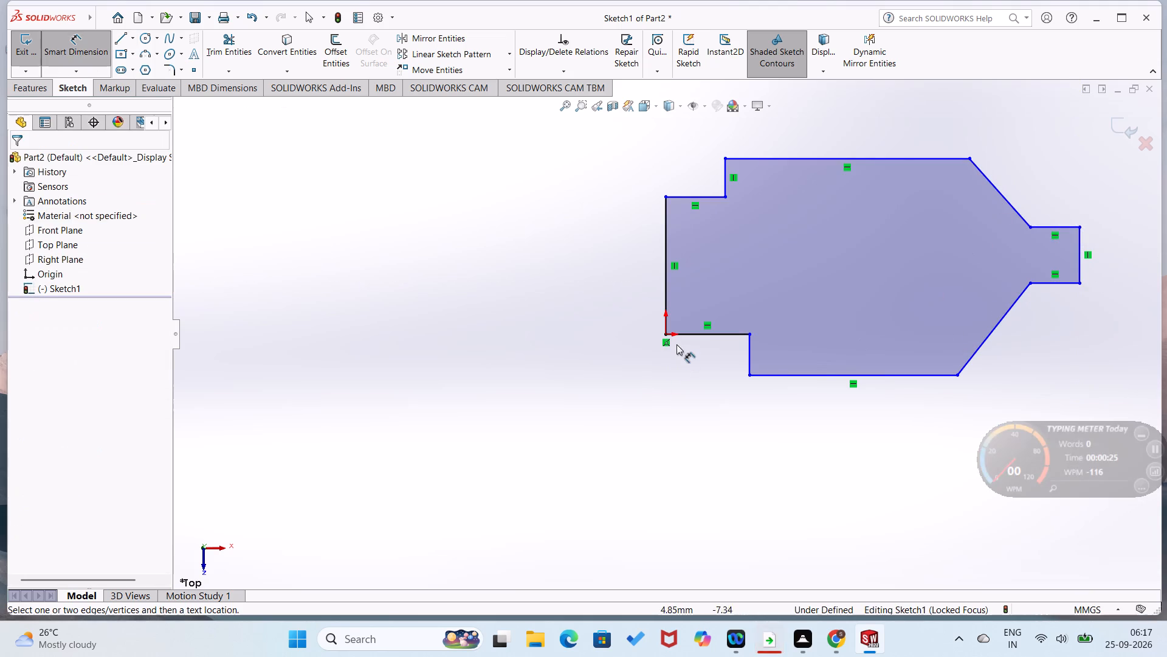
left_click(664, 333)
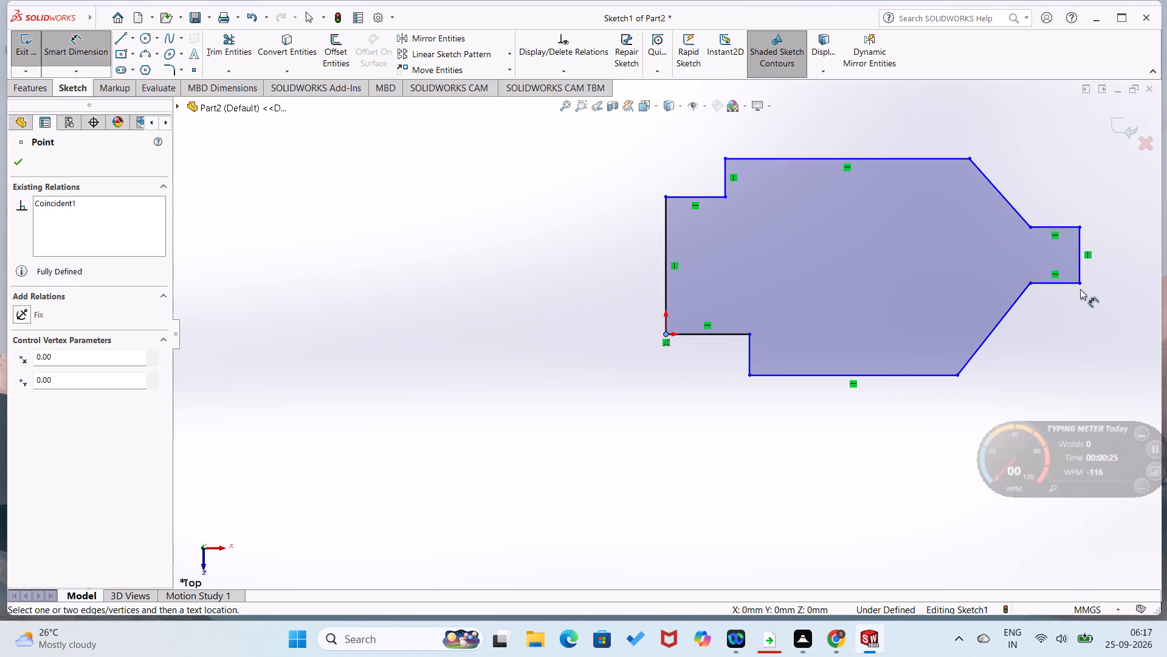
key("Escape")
Dimension the short horizontal edge of the lower step, starting at the origin, as 2 mm.
right_click_drag(695, 396, 710, 318)
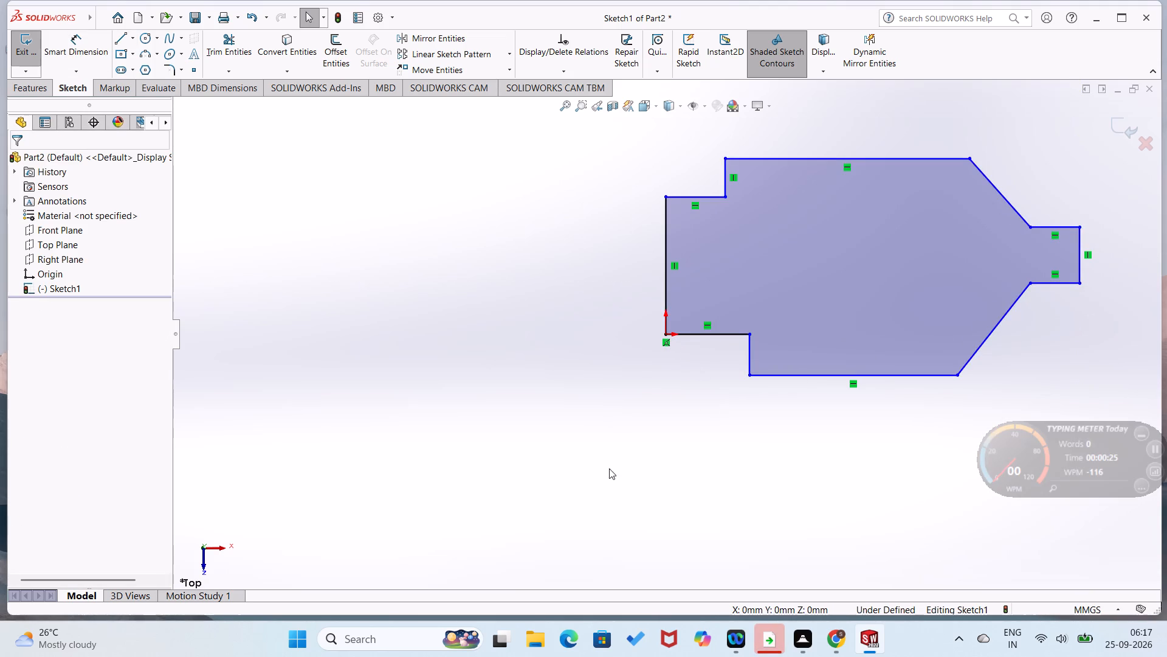
right_click_drag(614, 434, 641, 155)
left_click_drag(704, 333, 702, 338)
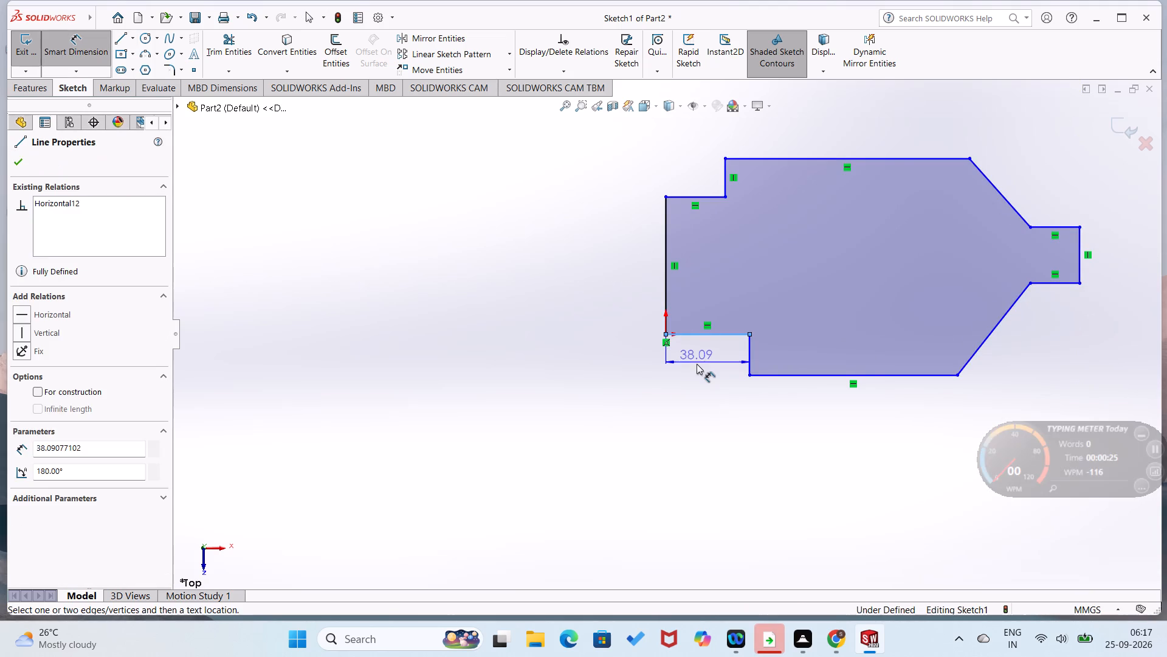
left_click(697, 364)
key("2")
key("Return")
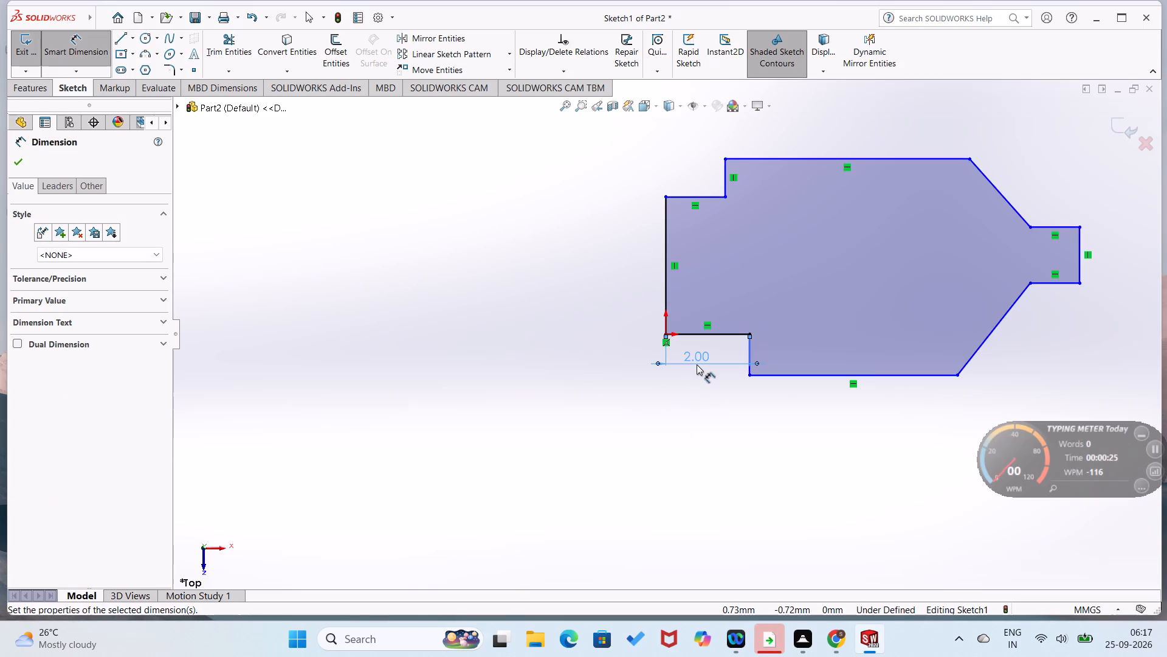
left_click(621, 405)
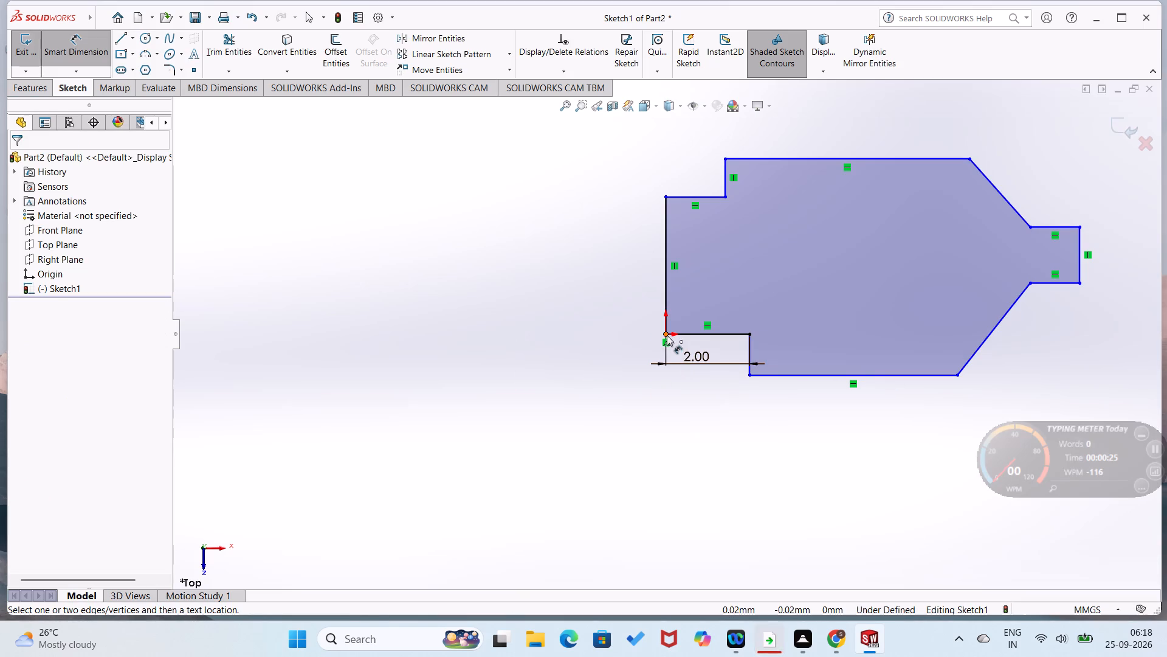
Dimension the horizontal distance from the origin to the lower corner of the neck's end as 21.65 mm.
left_click(667, 335)
left_click(1079, 282)
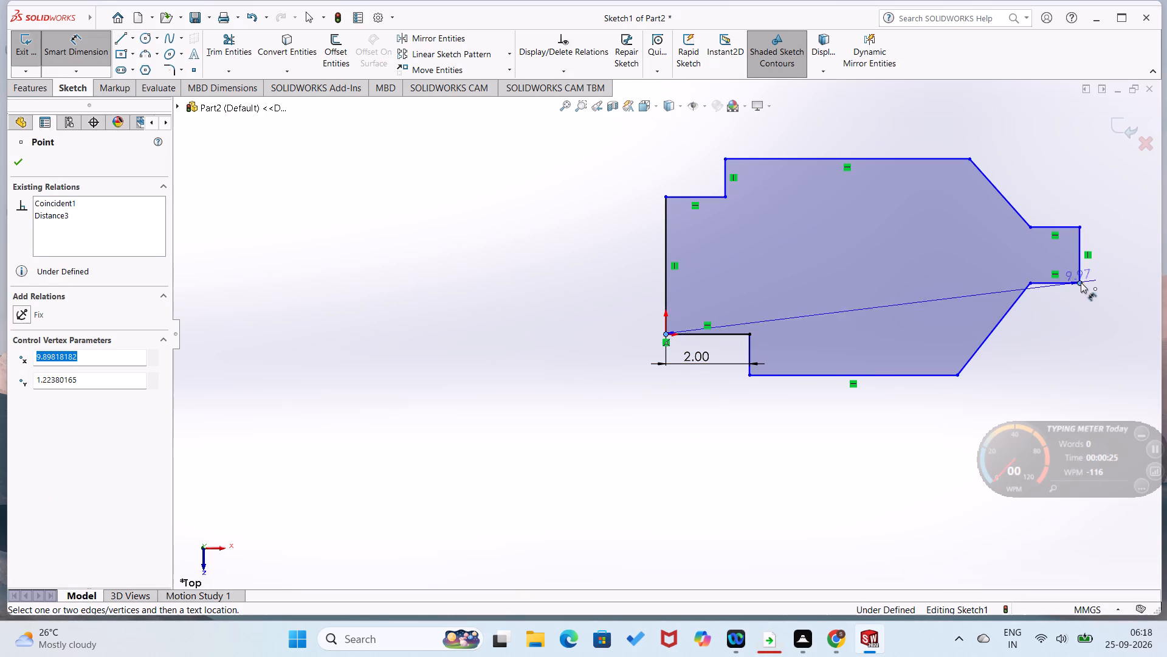
left_click(957, 423)
type("21.65")
key("Return")
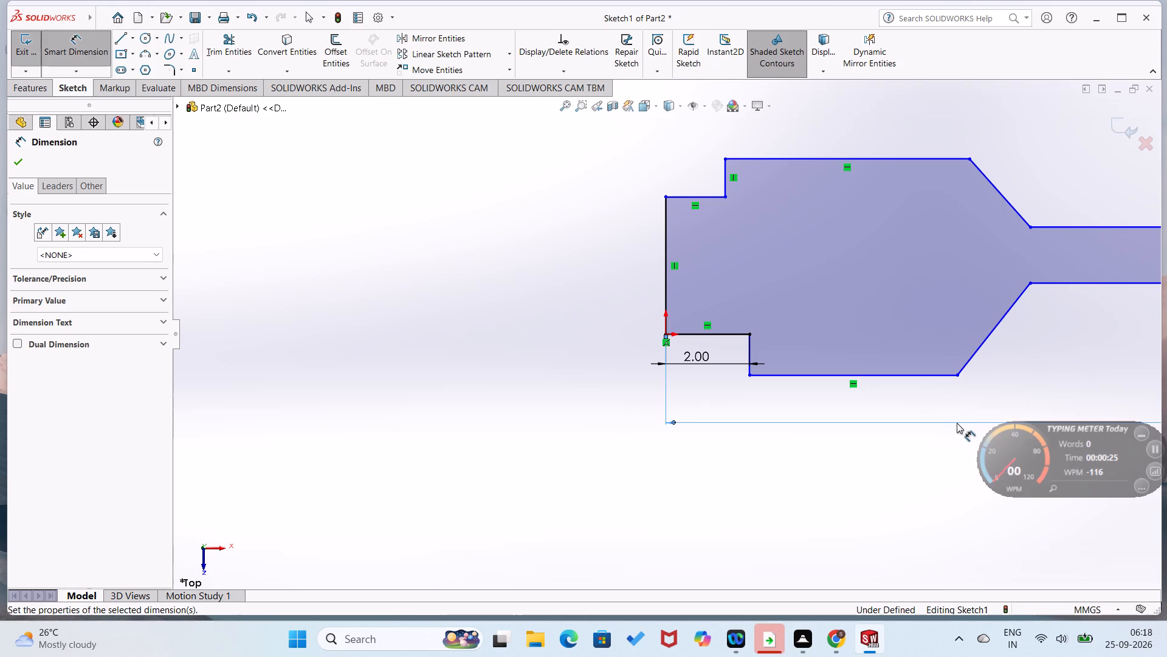
scroll(957, 423, "up", 4)
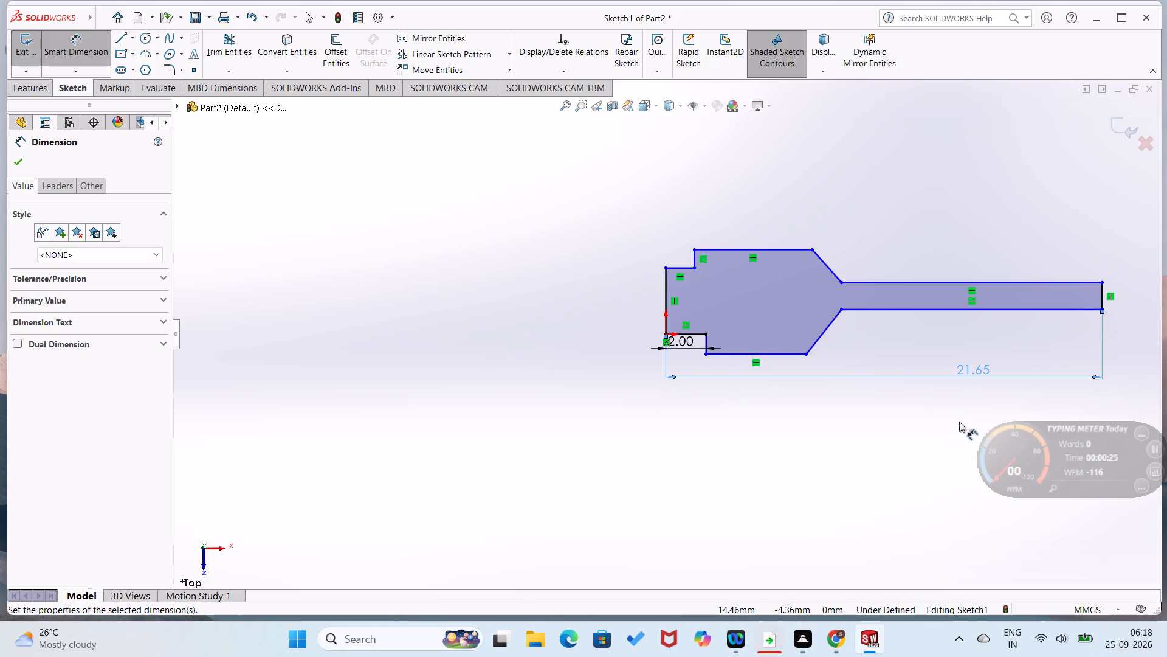
Dimension the horizontal extent of the upper sloped line as 3.35 mm.
left_click(824, 264)
left_click(826, 205)
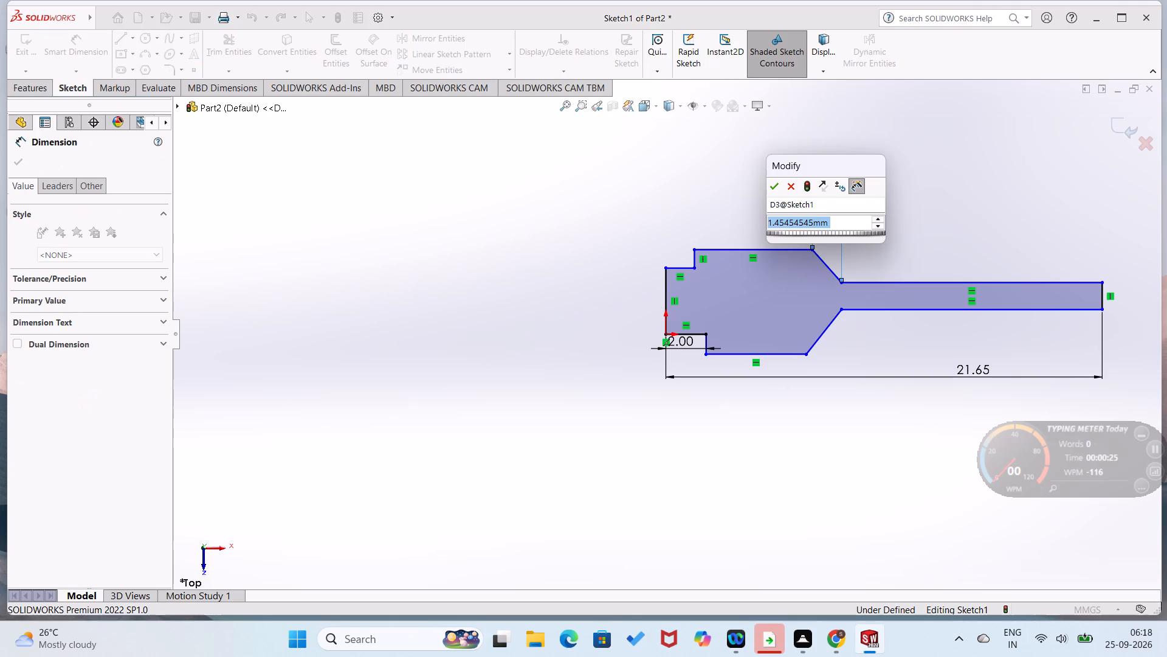
type("3.35")
key("Return")
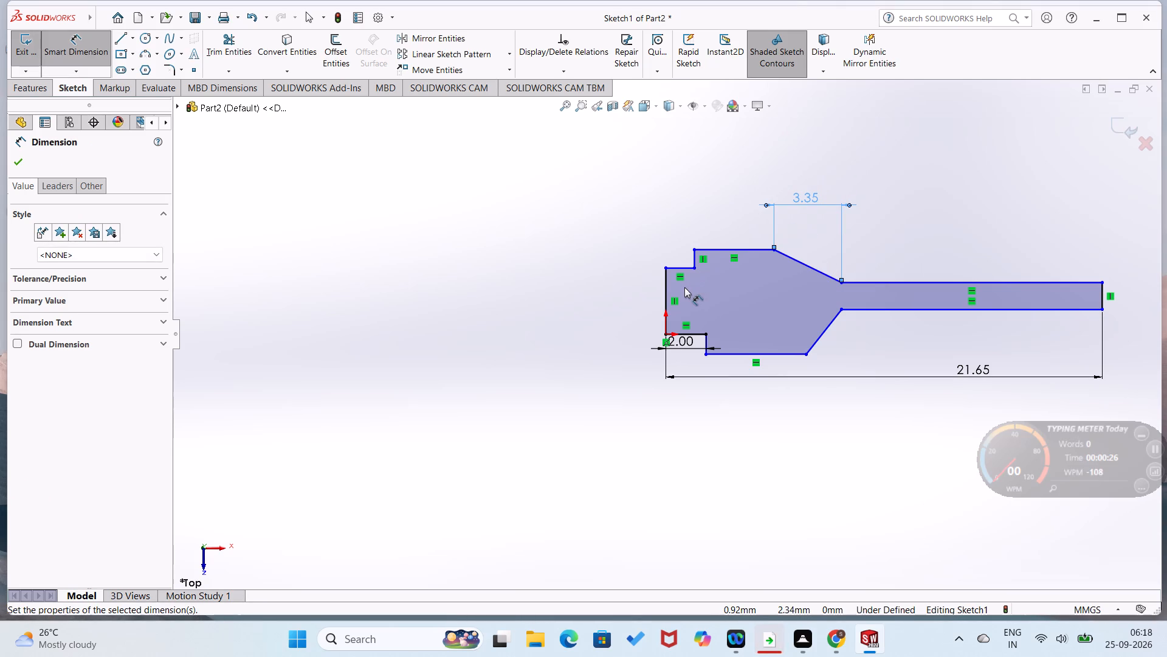
Dimension the short horizontal edge of the upper step as 2 mm.
left_click(675, 268)
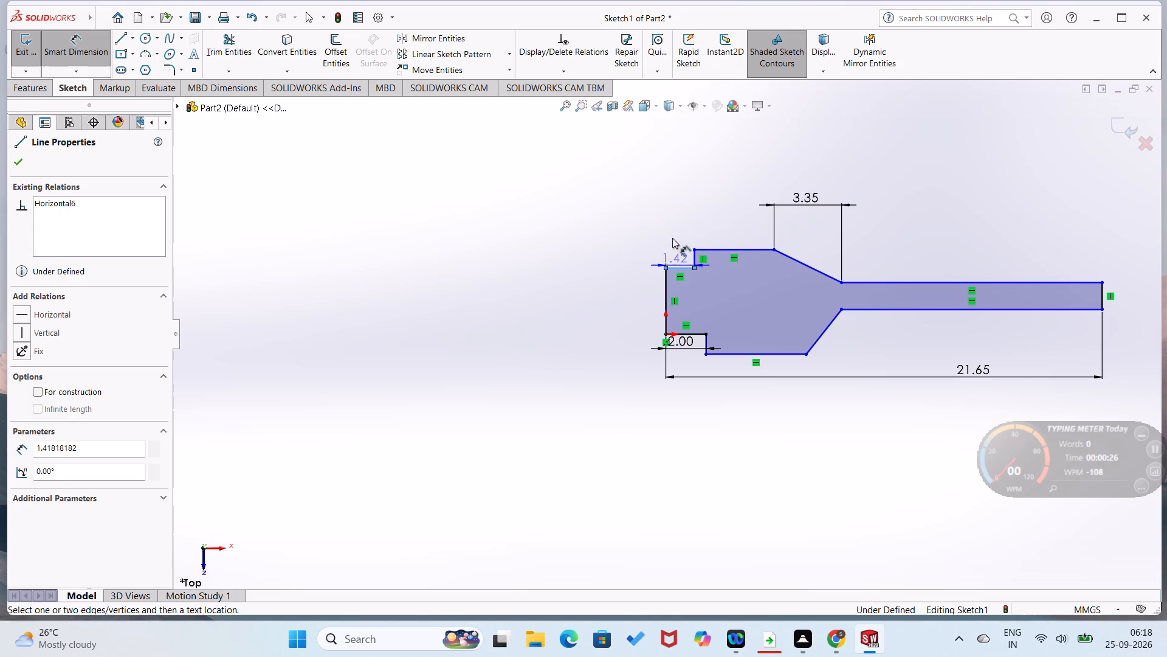
left_click(672, 238)
key("2")
key("Return")
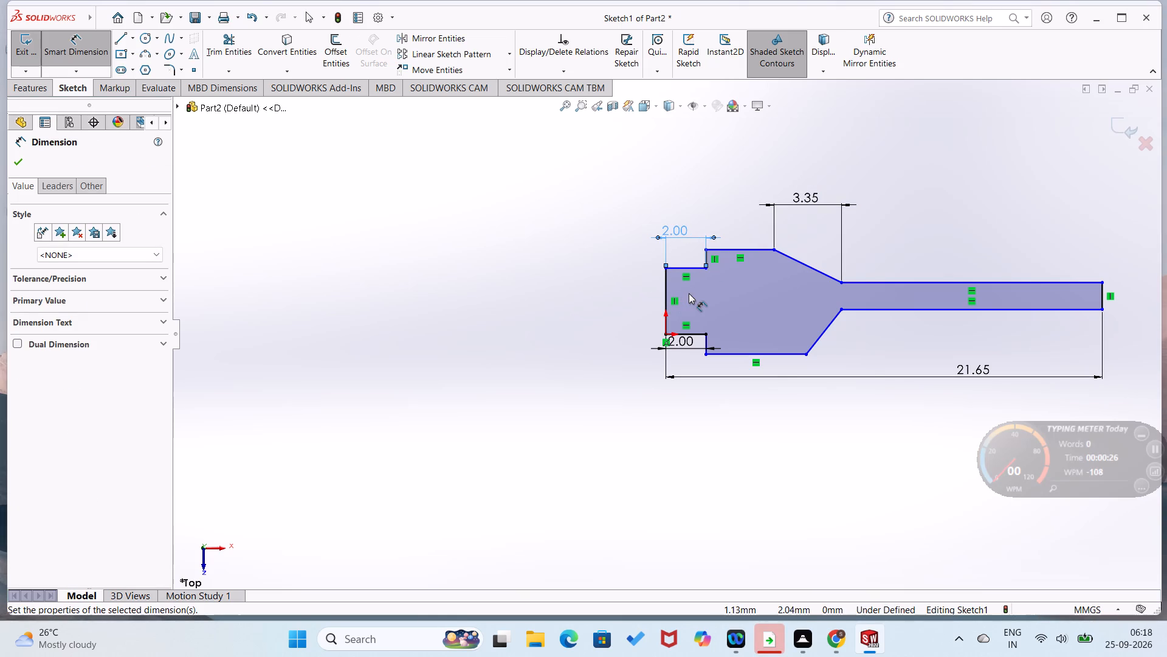
Add a Horizontal relation between the midpoints of the vertical edge at the origin and the neck's vertical end edge.
scroll(689, 293, "down", 2)
scroll(689, 293, "up", 4)
scroll(639, 317, "down", 3)
scroll(646, 315, "up", 2)
scroll(972, 352, "down", 3)
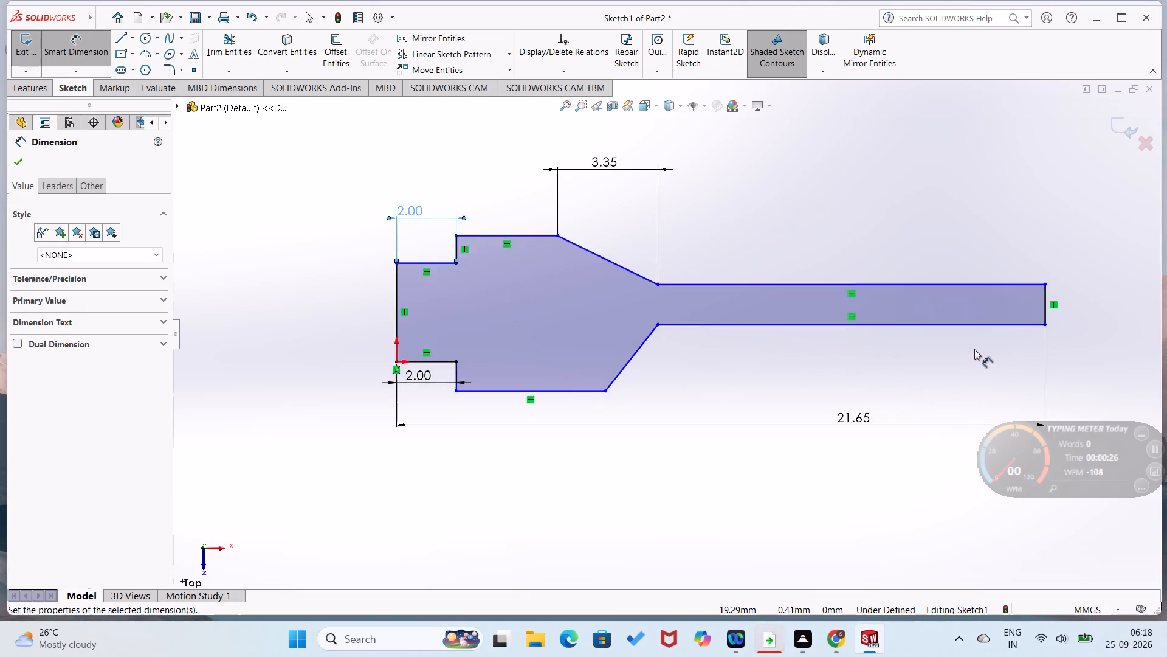
scroll(972, 342, "up", 2)
scroll(920, 354, "down", 3)
scroll(821, 344, "up", 3)
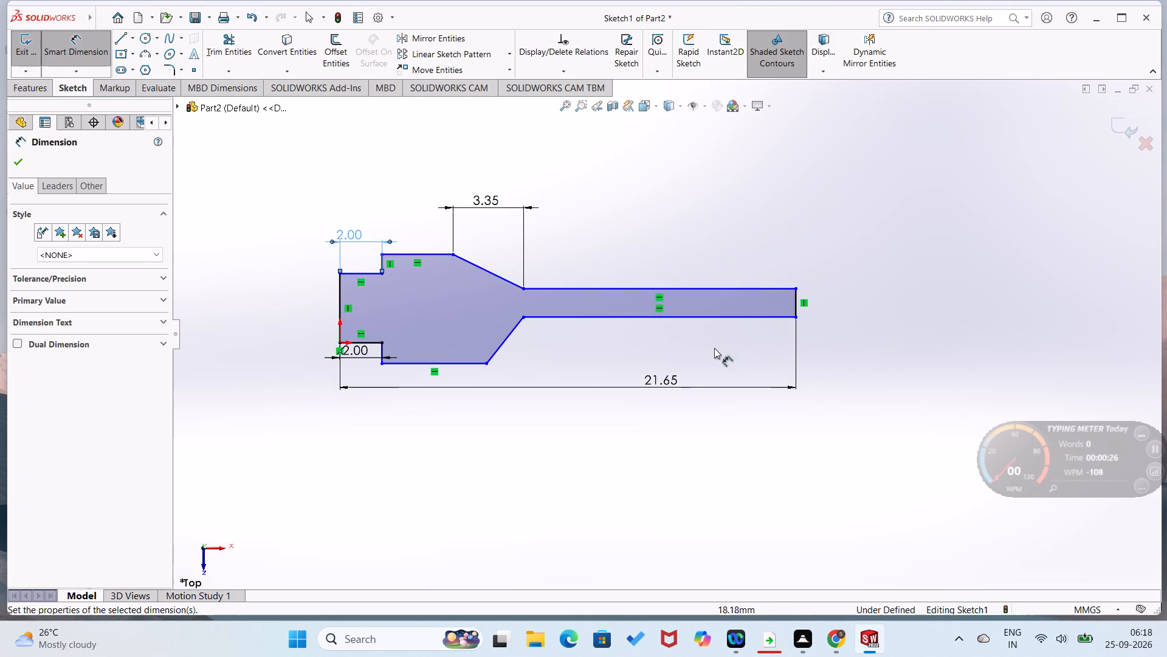
scroll(695, 346, "down", 1)
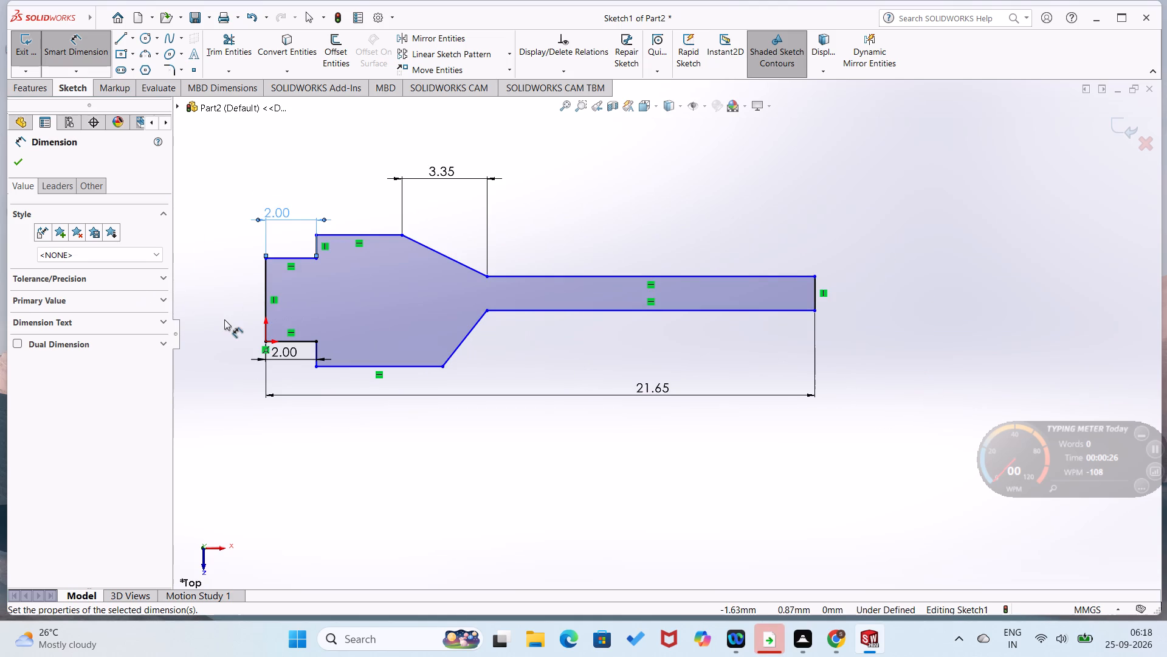
key("Escape")
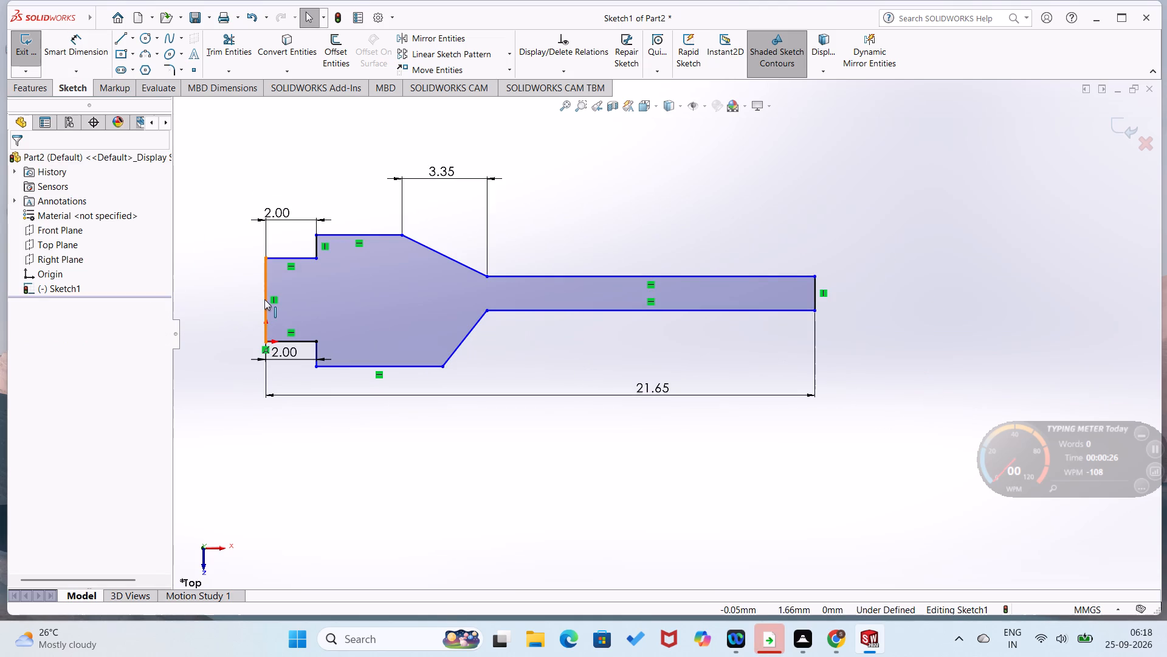
left_click(264, 299)
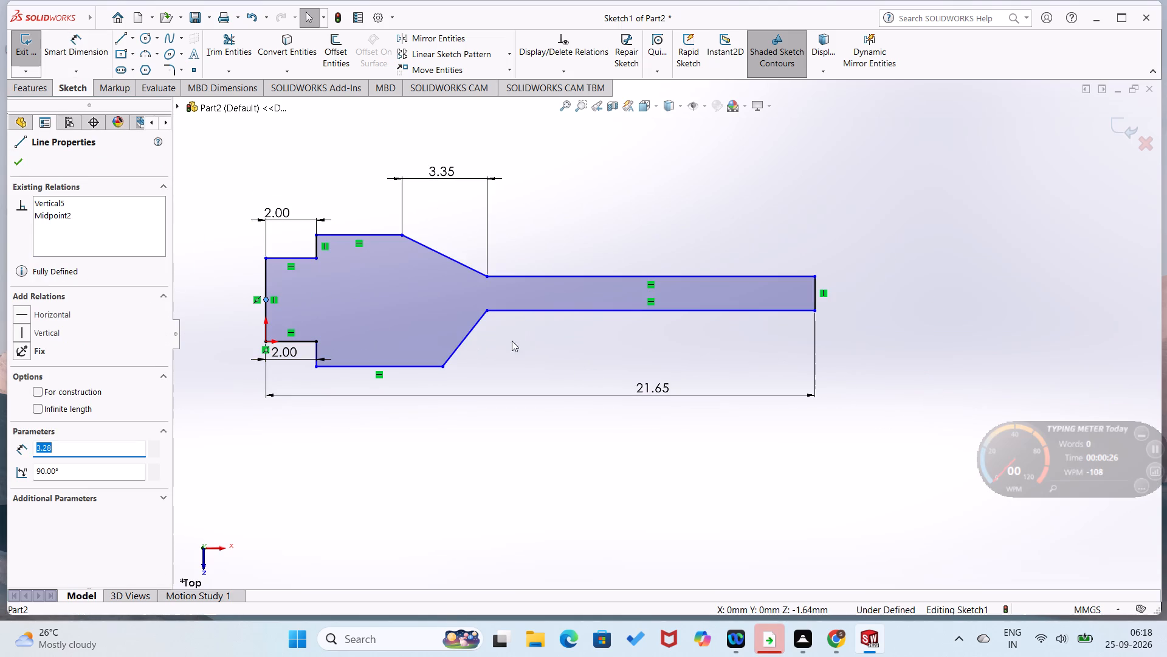
left_click(816, 292, "ctrl")
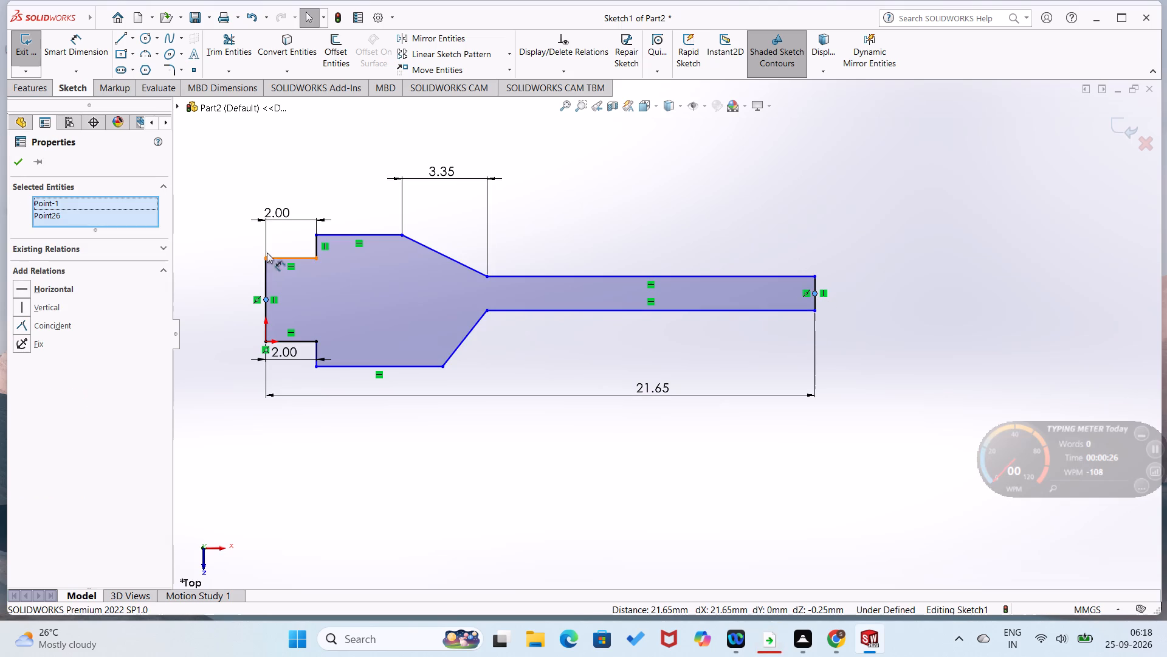
left_click(24, 294)
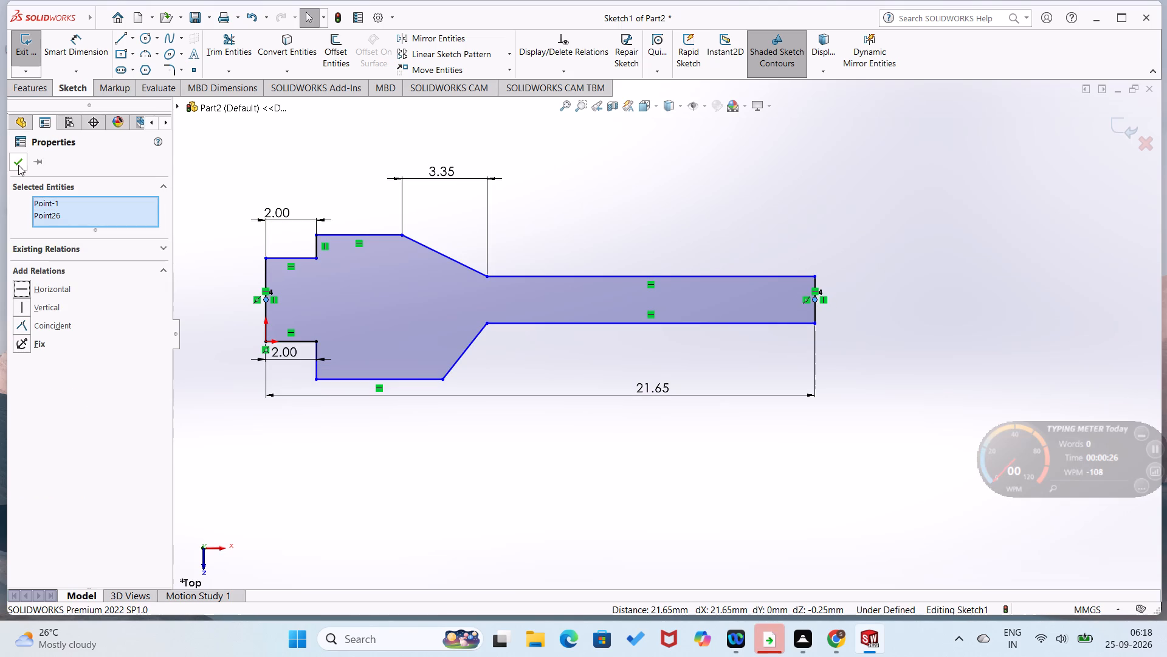
left_click(18, 163)
Dimension the vertical edge at the origin, trying 10 mm as its length, and undo that value change.
right_click_drag(228, 301, 272, 164)
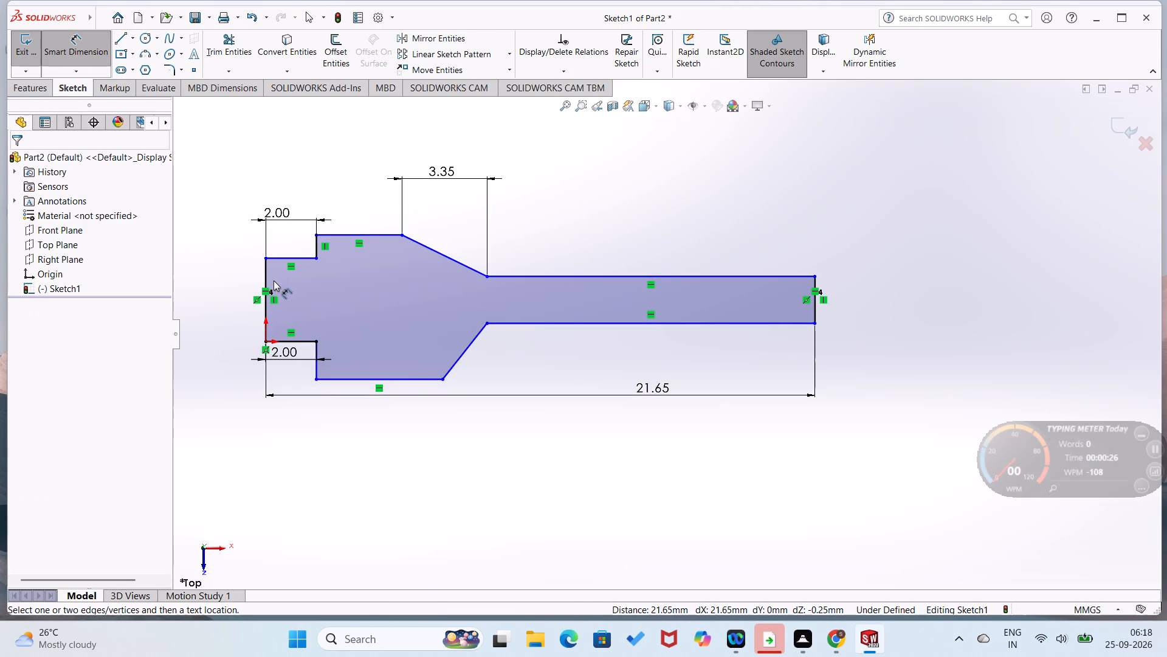
left_click(267, 277)
left_click(242, 276)
type("10.")
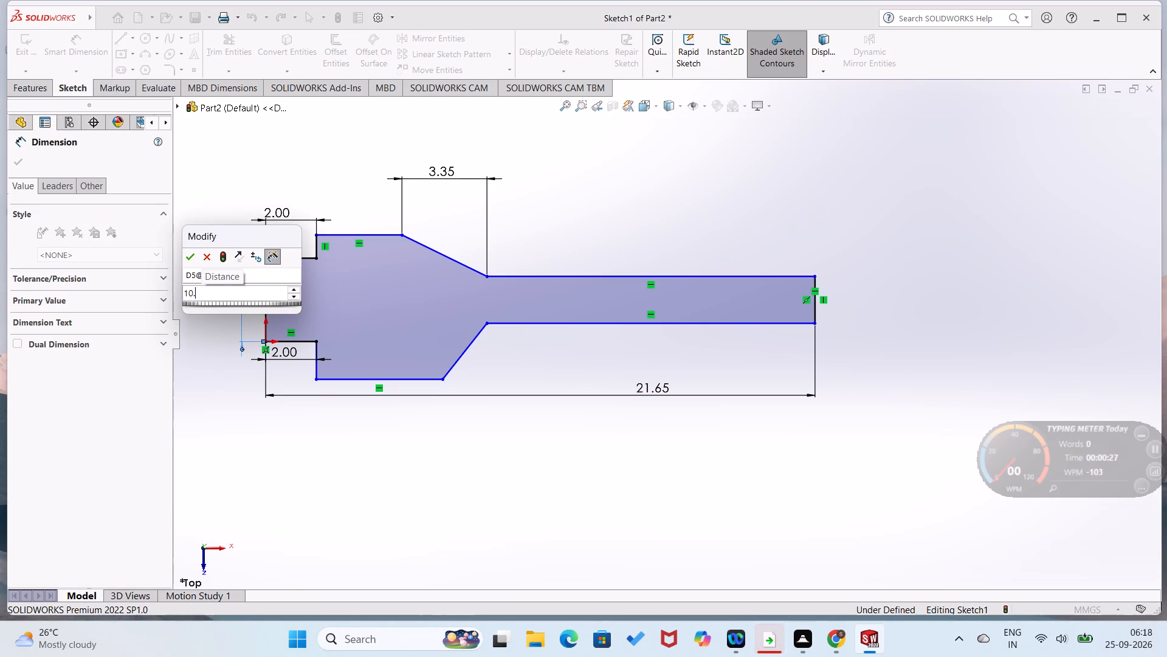
key("BackSpace")
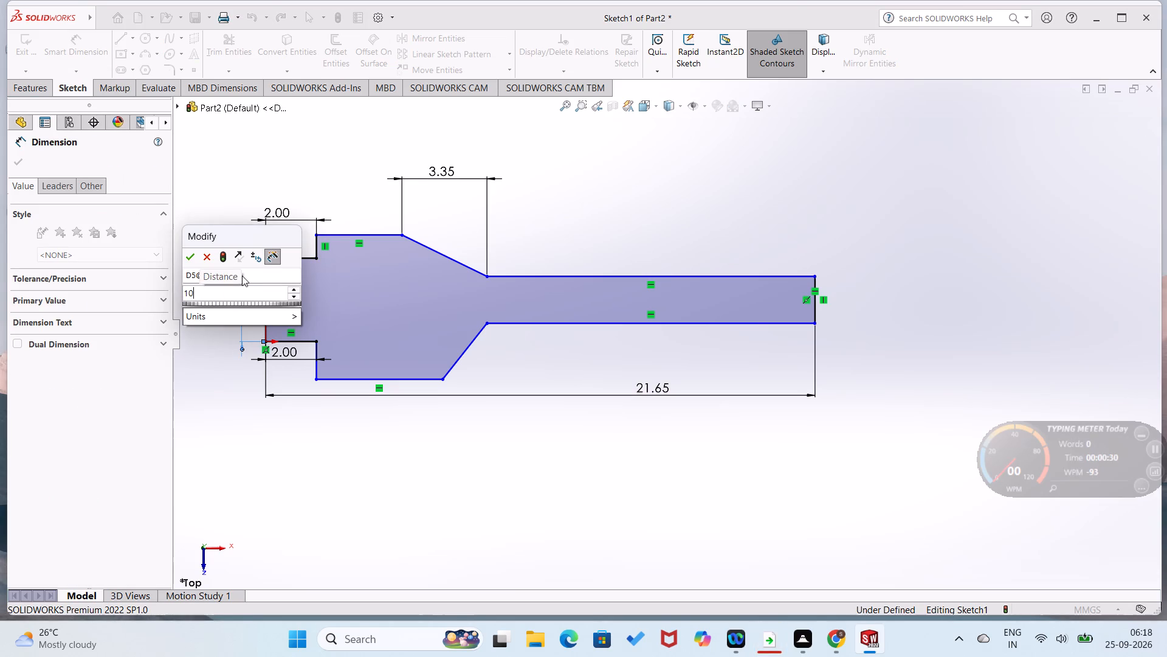
key("Return")
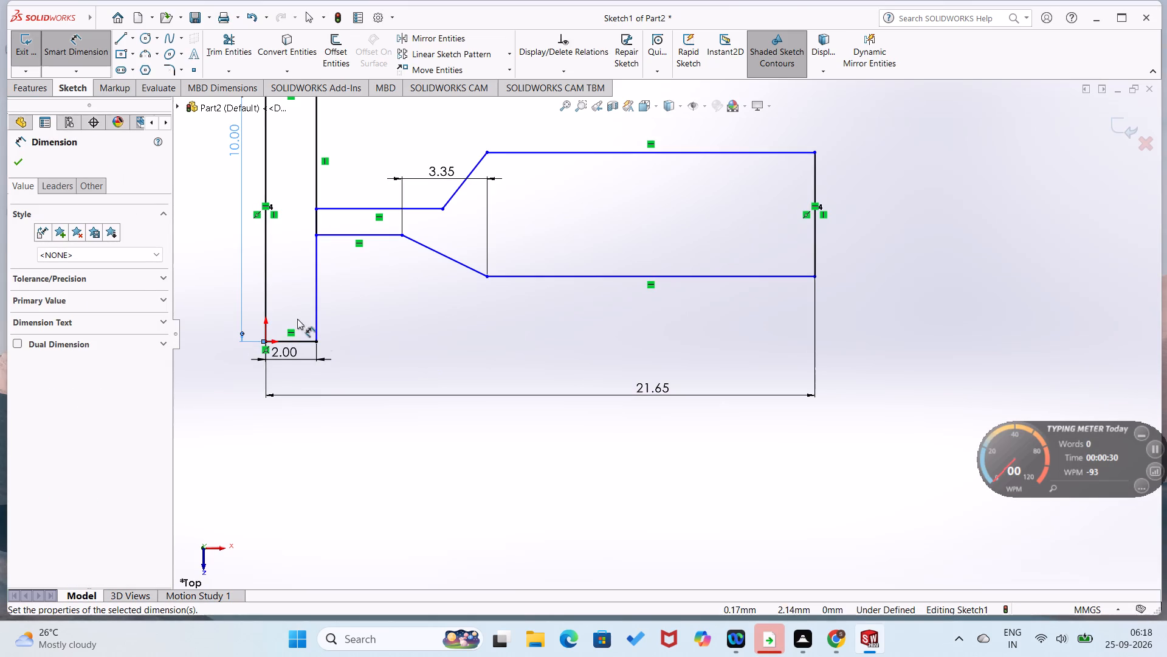
scroll(375, 326, "up", 3)
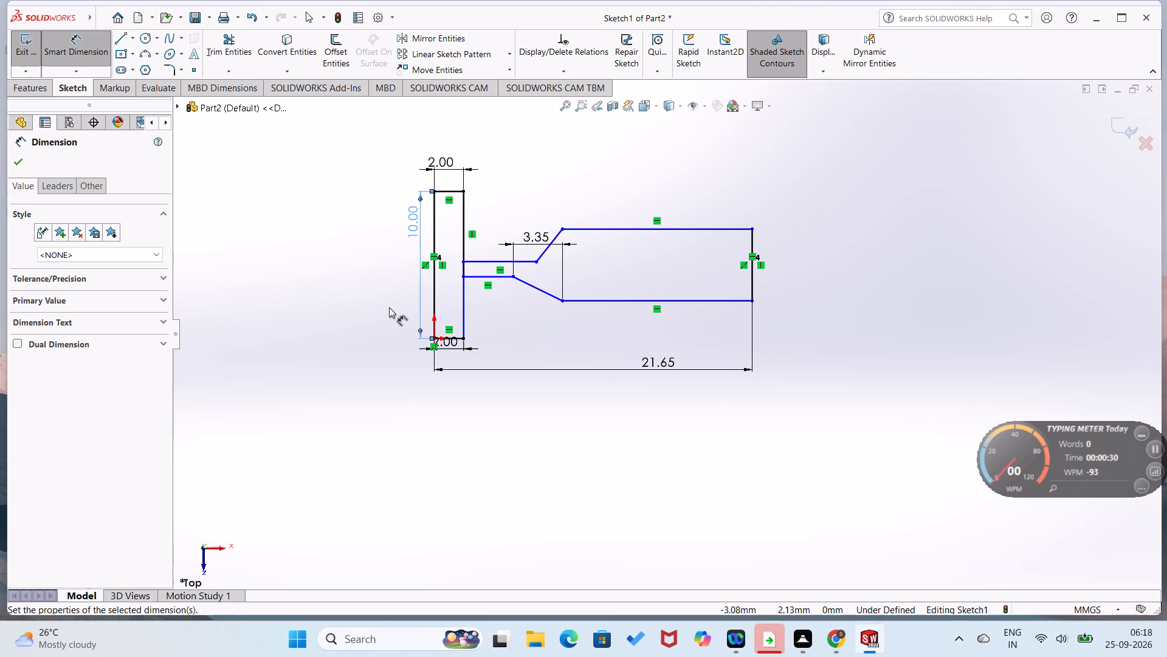
key("ctrl+z")
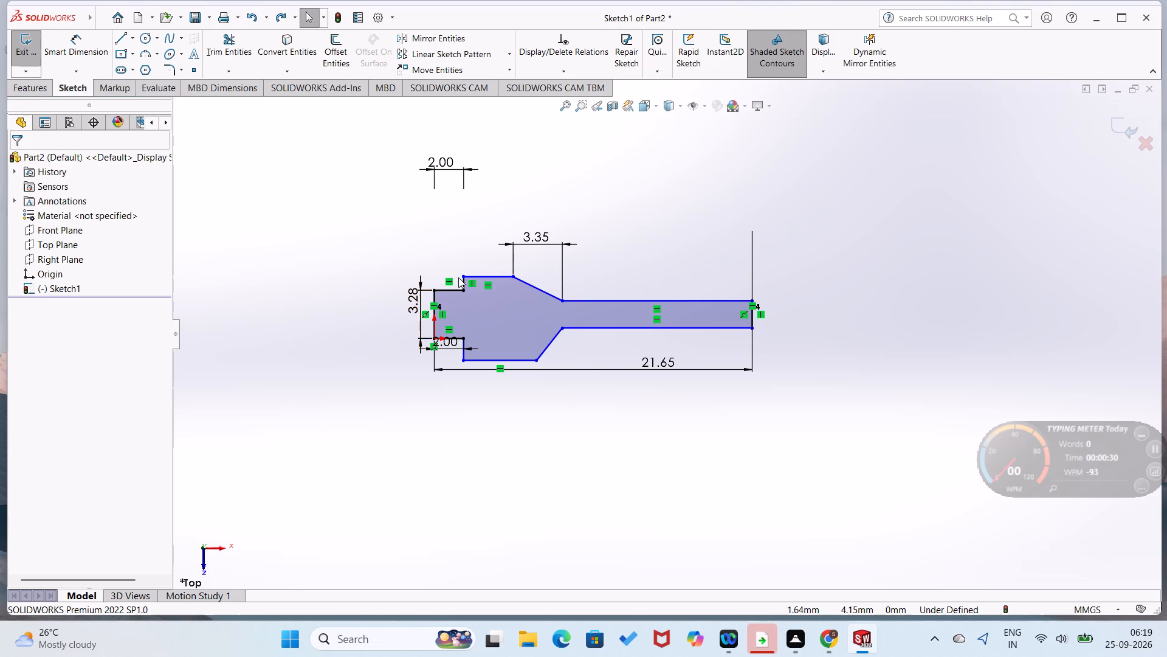
Dimension the vertical edge of the upper step as 2 mm.
scroll(458, 277, "up", 2)
scroll(496, 314, "down", 3)
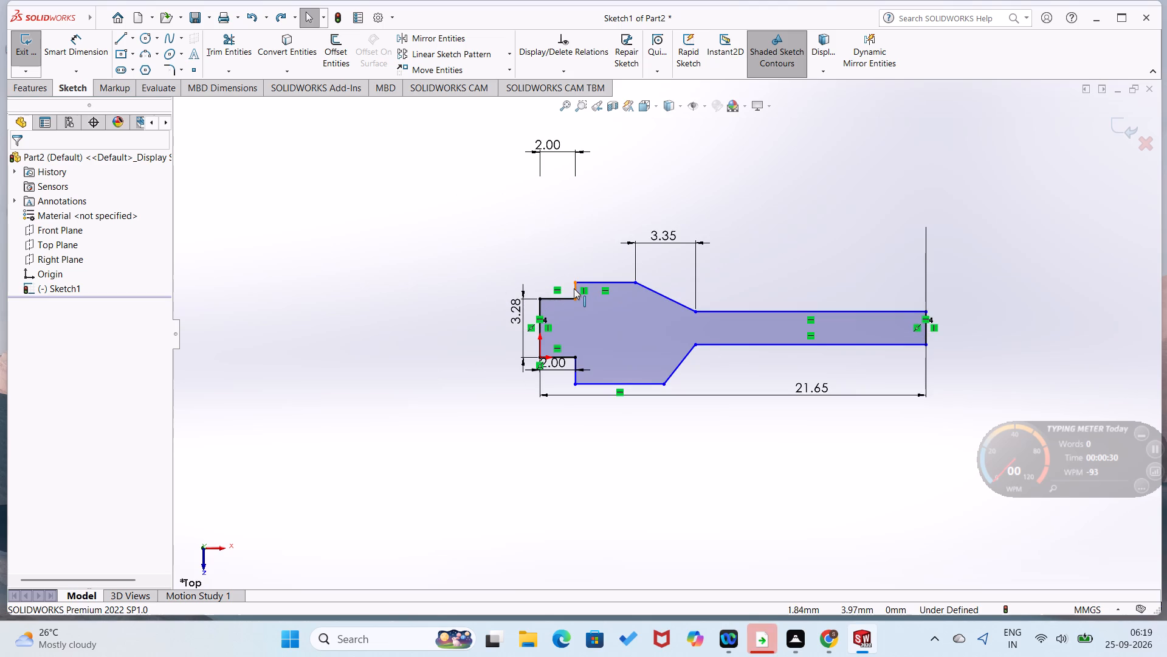
right_click_drag(551, 260, 570, 169)
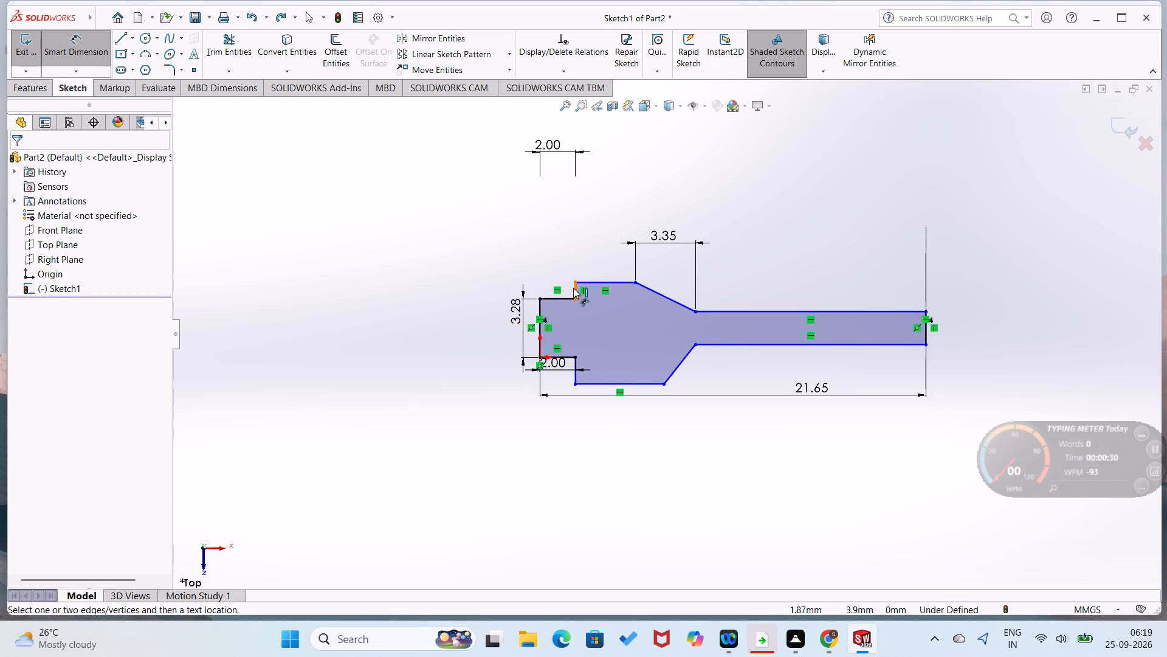
left_click(573, 288)
left_click(505, 283)
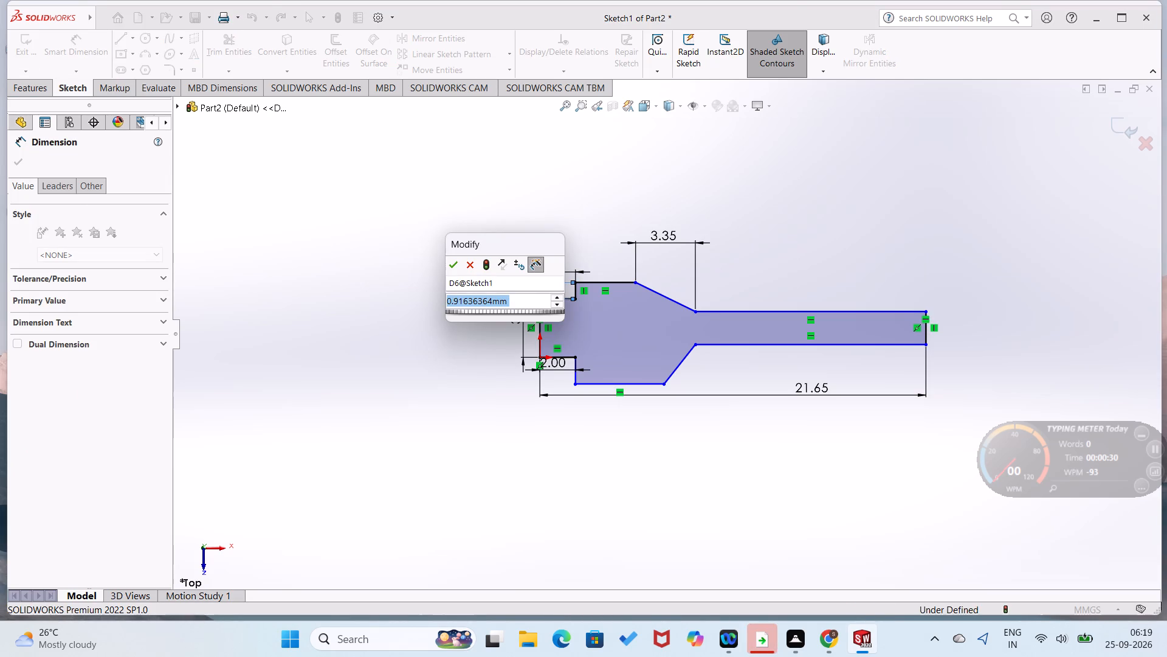
key("2")
key("Return")
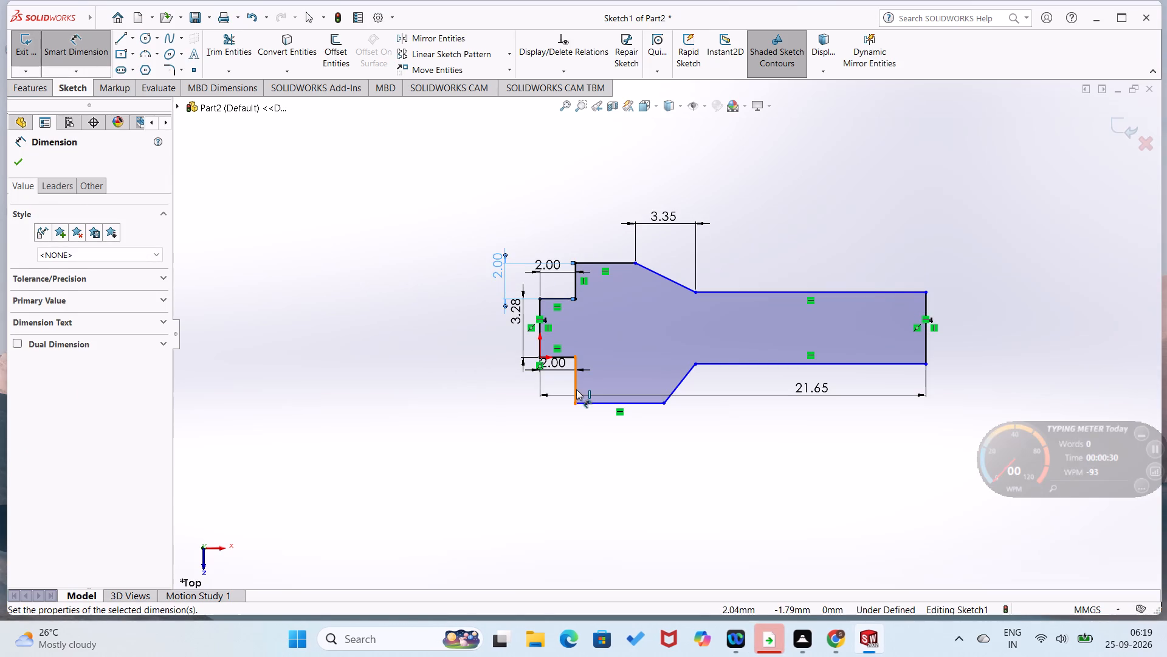
Dimension the vertical edge of the lower step as 2 mm.
left_click(575, 389)
left_click(528, 388)
key("2")
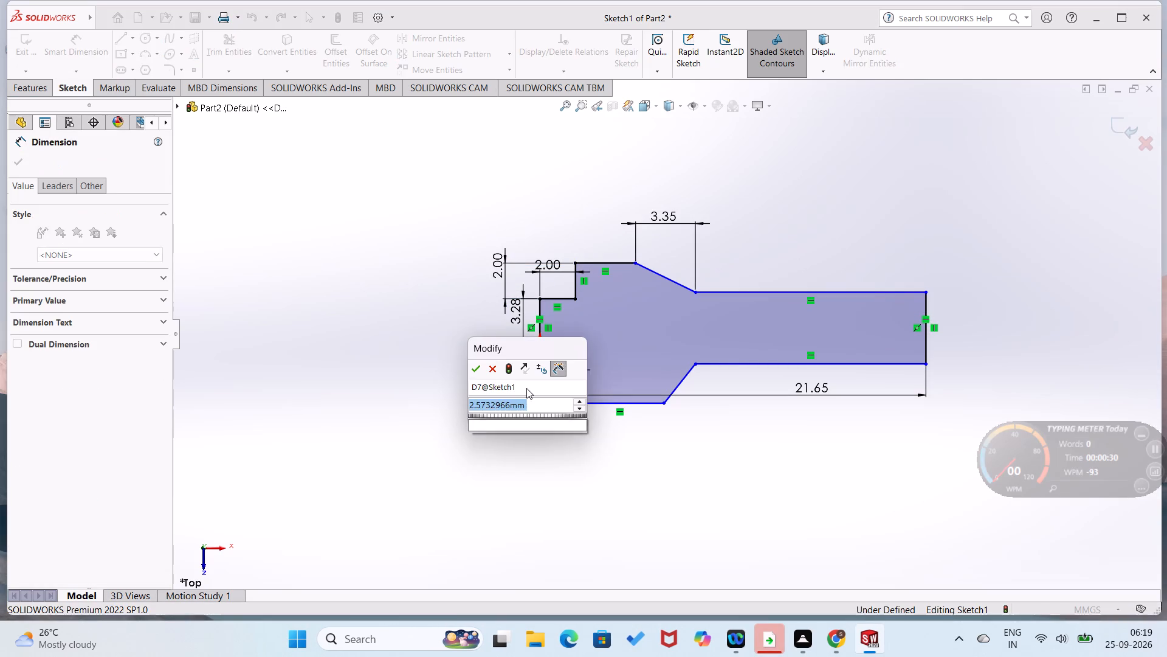
key("Return")
left_click(512, 459)
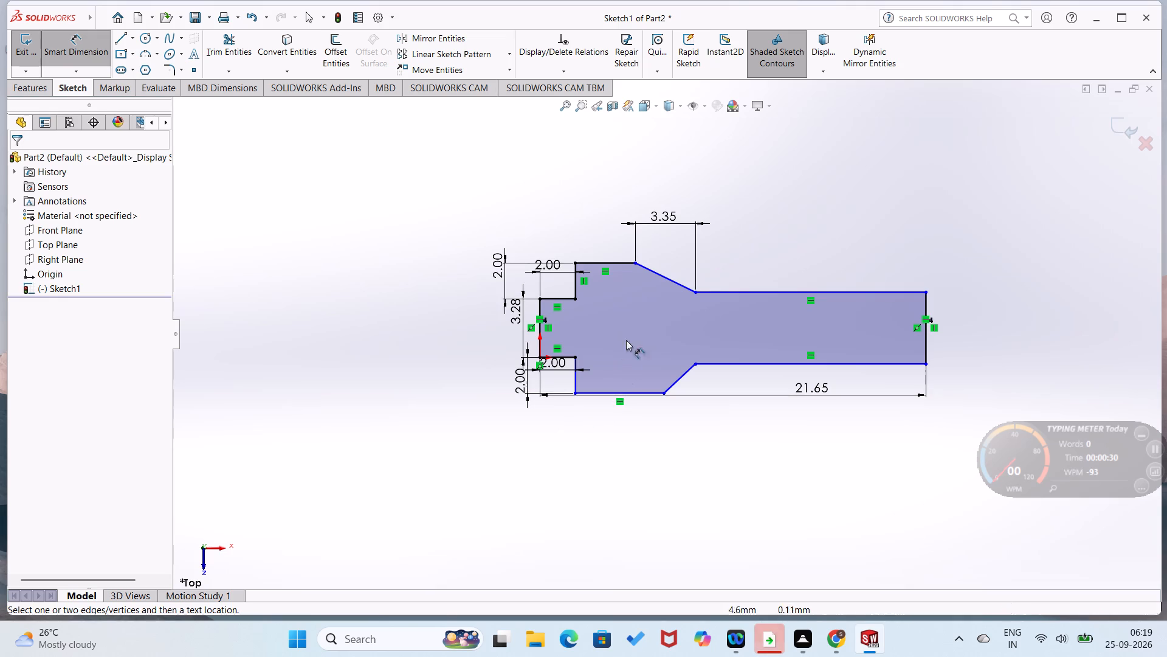
Dimension the upper horizontal edge between the step and the slope, trying 21.65 mm, and undo that value change.
left_click(574, 265)
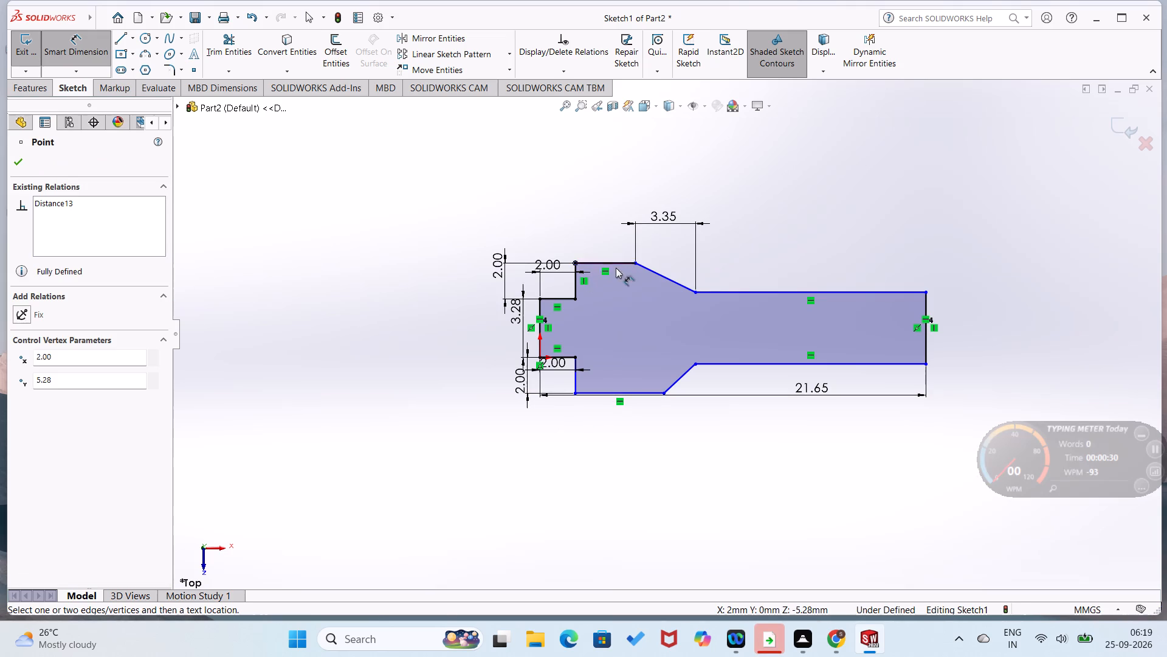
left_click(636, 262)
left_click(624, 203)
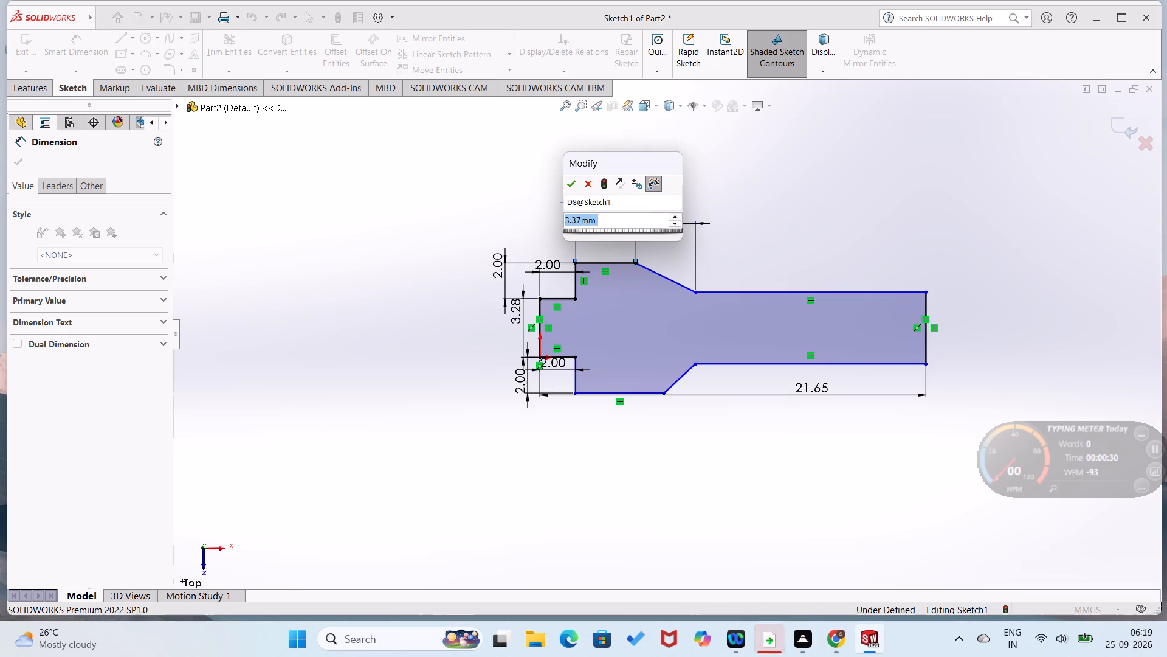
type("21.65")
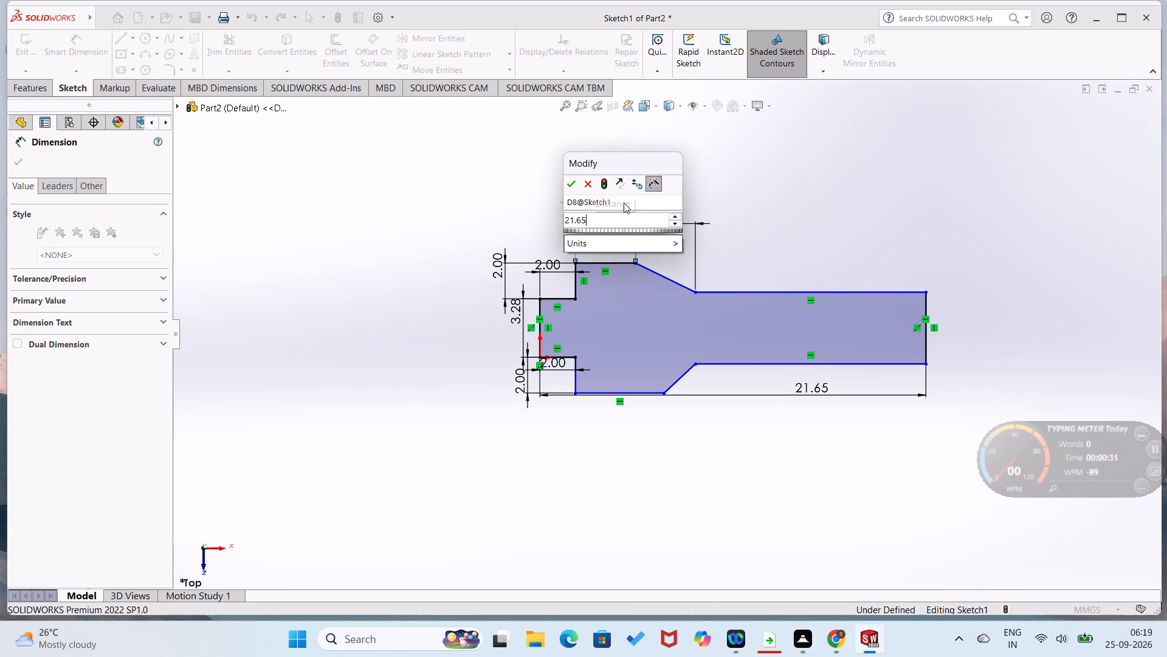
key("Return")
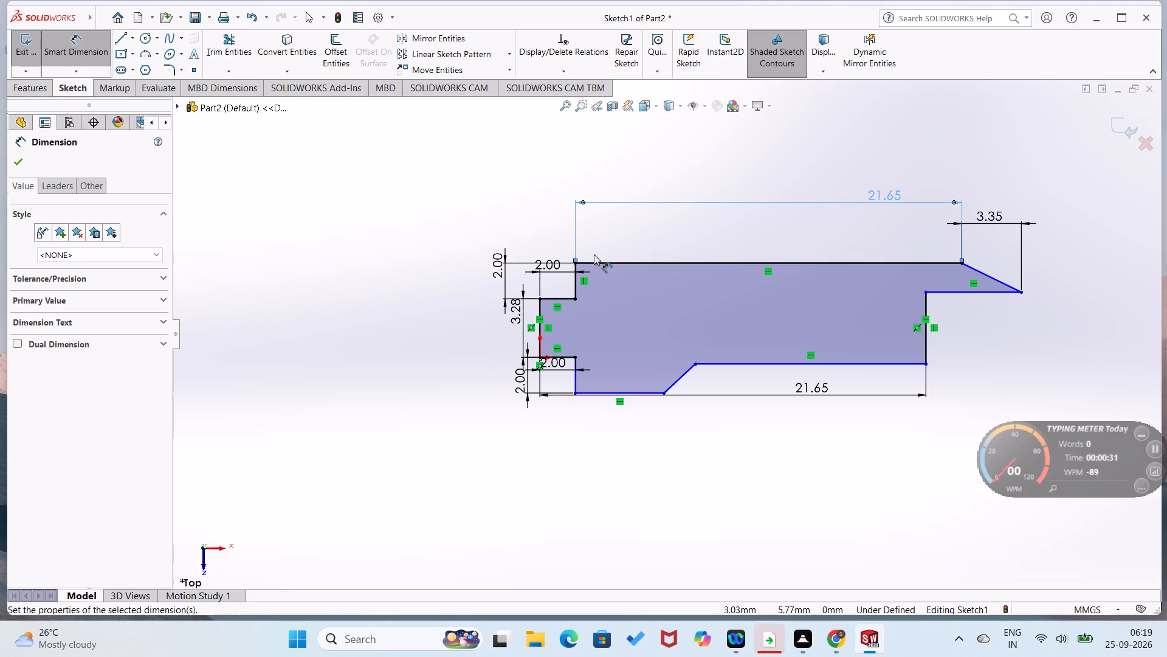
key("ctrl+z")
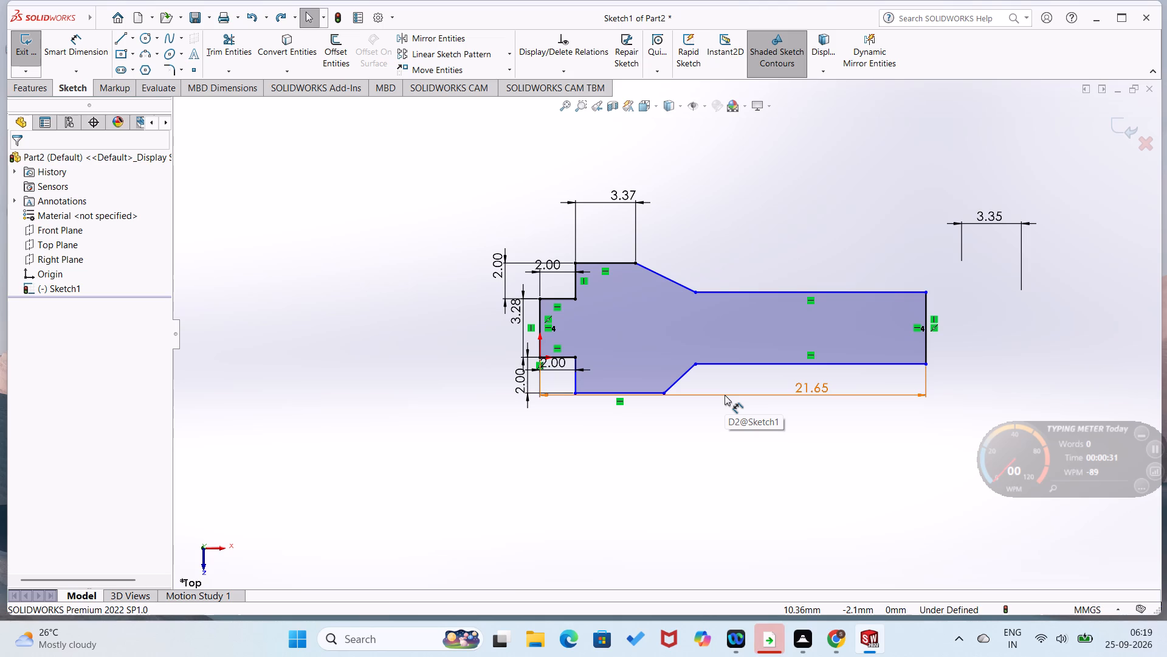
Delete the horizontal dimension from the origin to the neck's end.
left_click(785, 391)
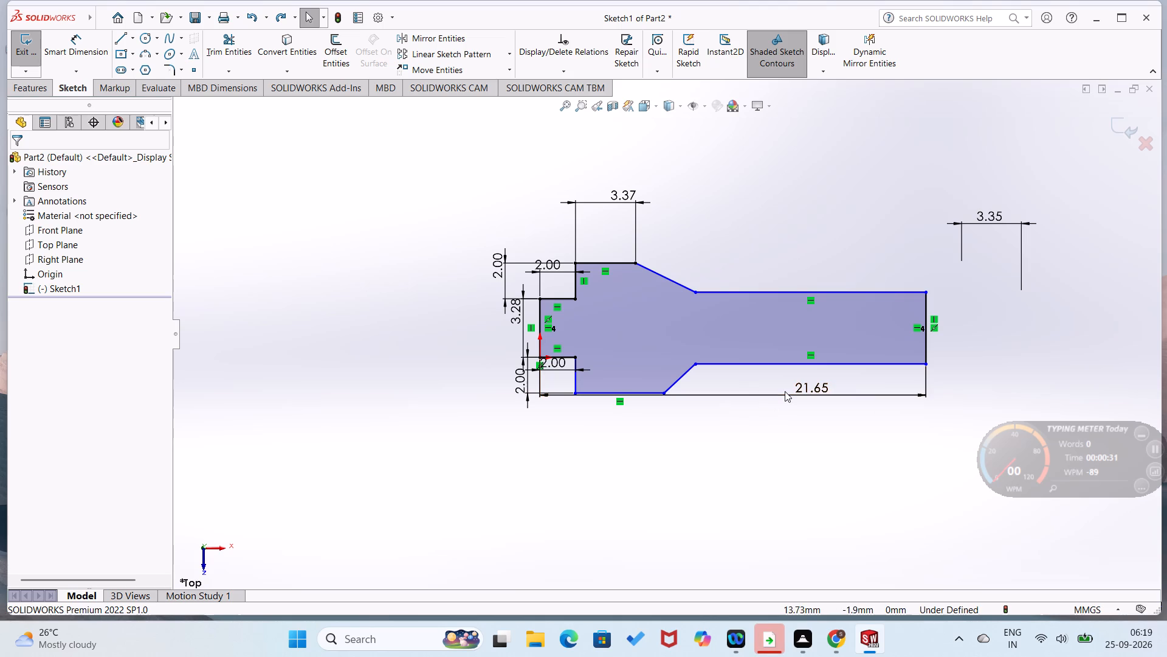
left_click(794, 397)
key("Delete")
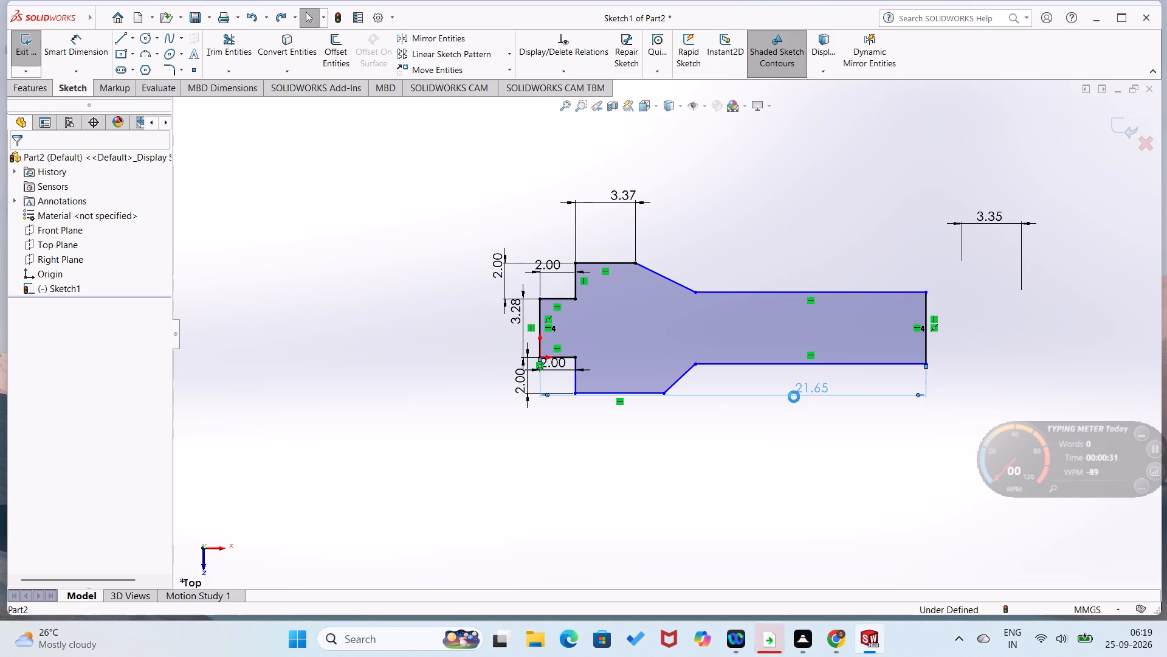
Set the length of the upper horizontal edge between the step and the slope to 21.65 mm.
double_click(617, 191)
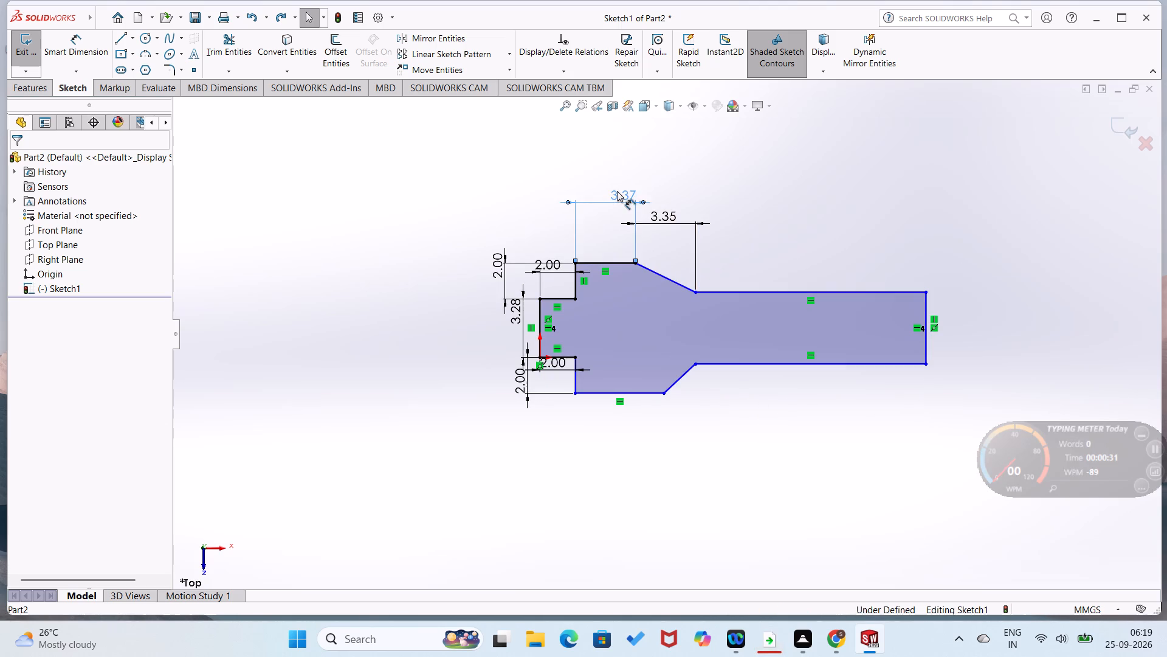
type("21.65")
key("Return")
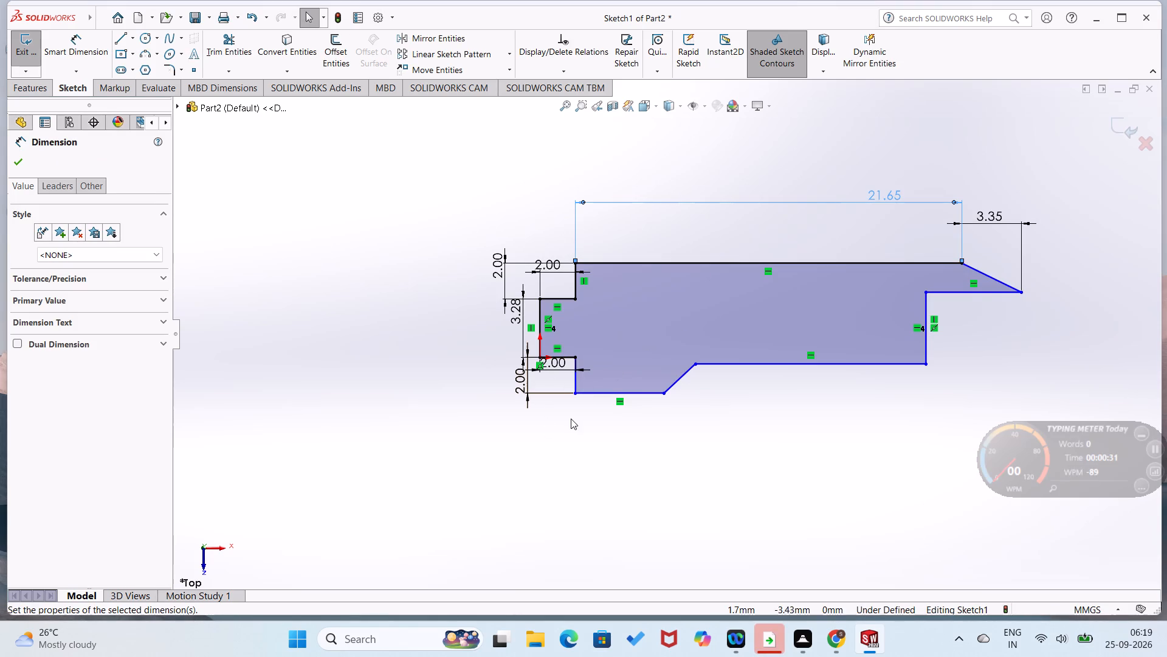
Dimension the lower horizontal edge between the step and the slope as 21.65 mm.
right_click_drag(593, 442, 608, 384)
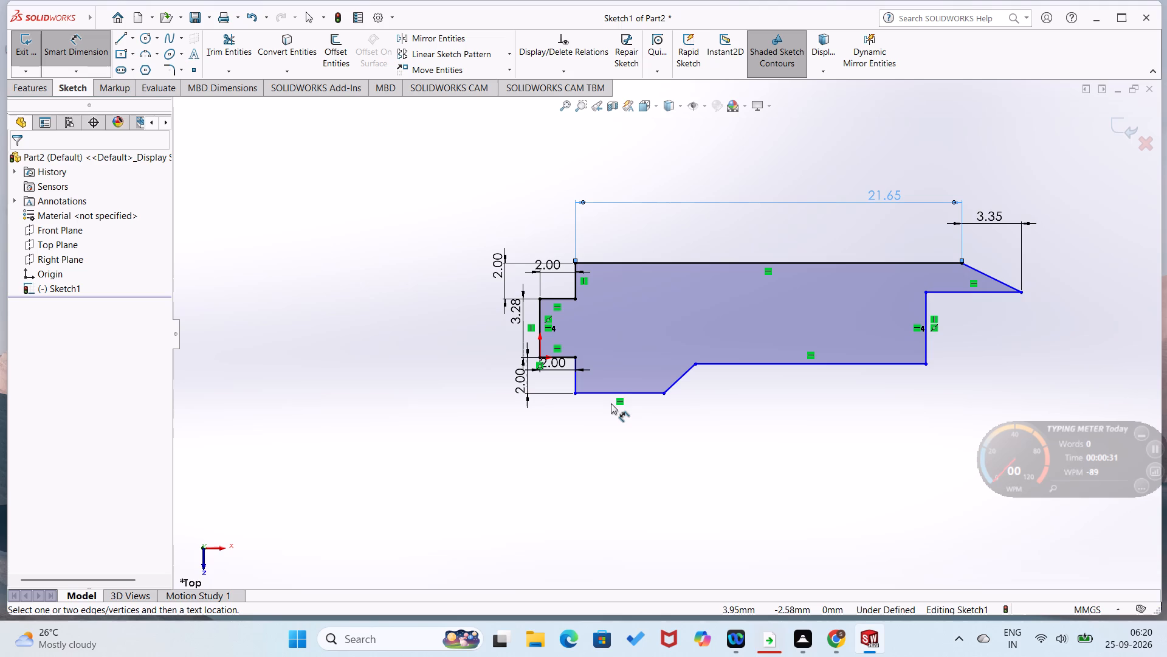
left_click(622, 391)
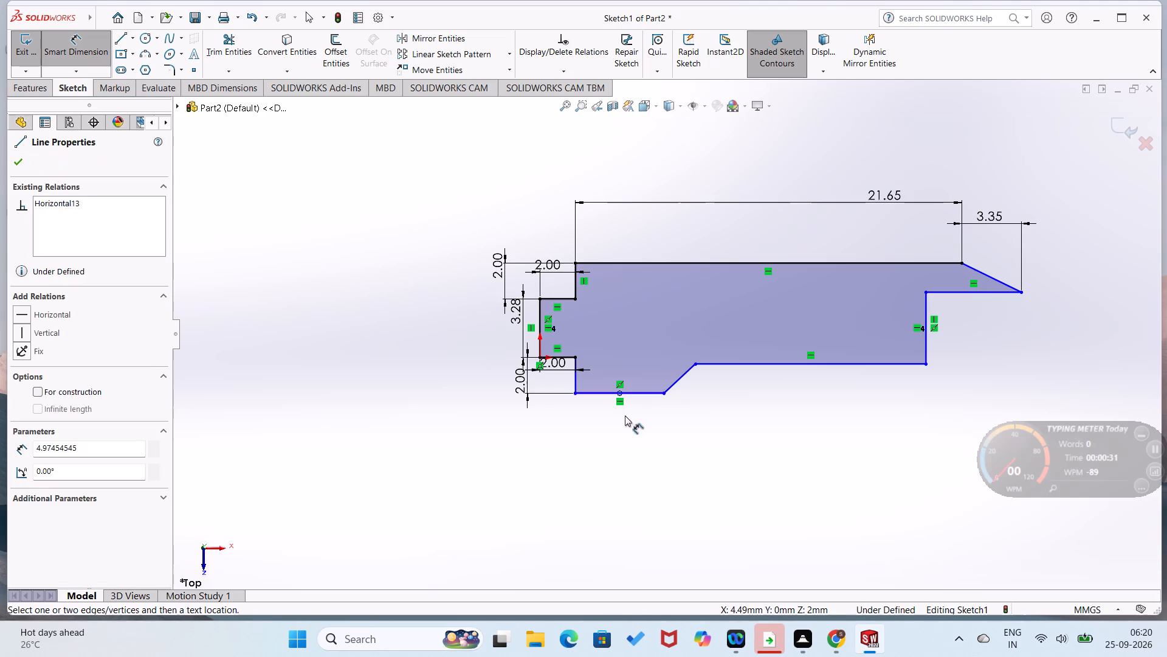
key("Escape")
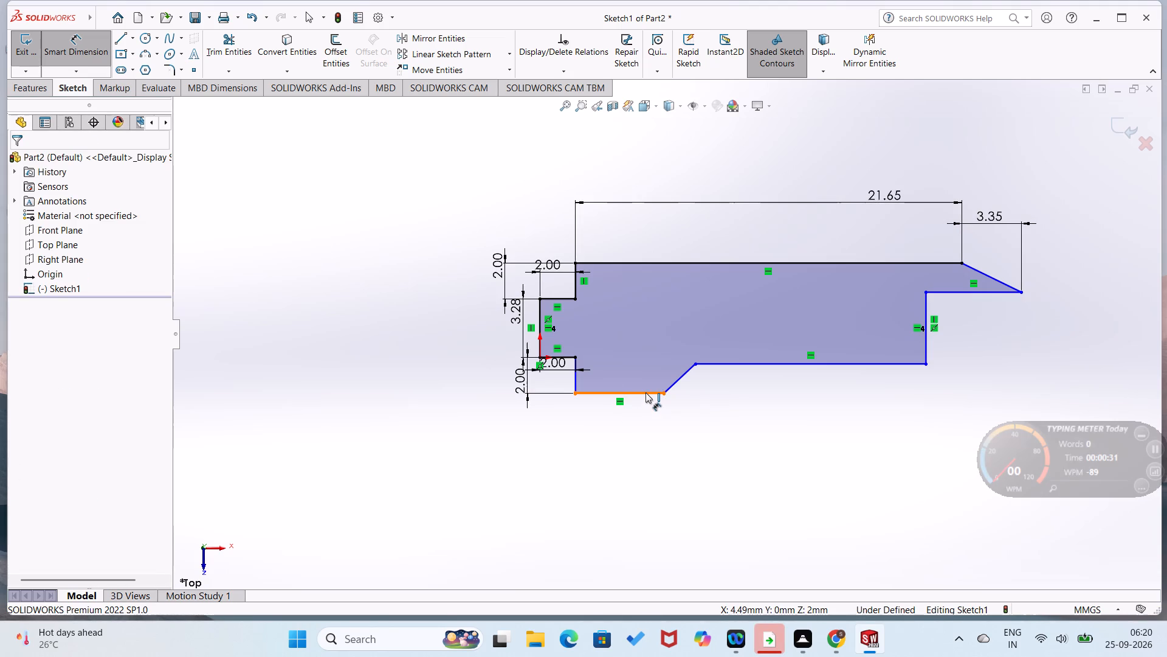
left_click(645, 392)
left_click(638, 422)
type("21.65")
key("Return")
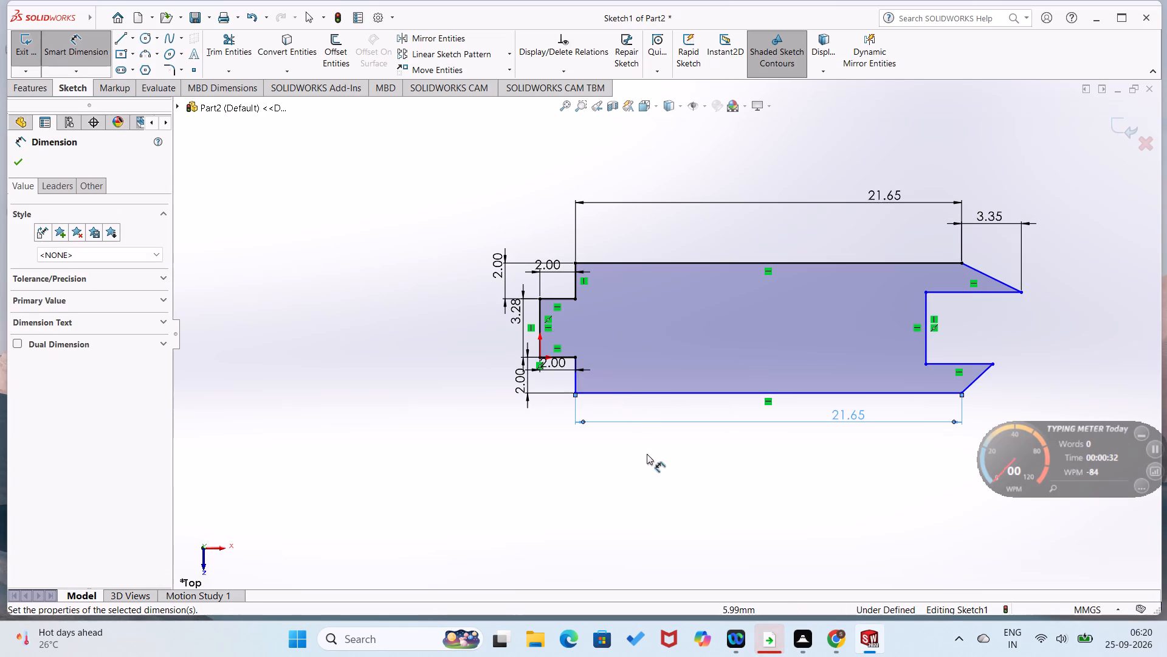
left_click(647, 454)
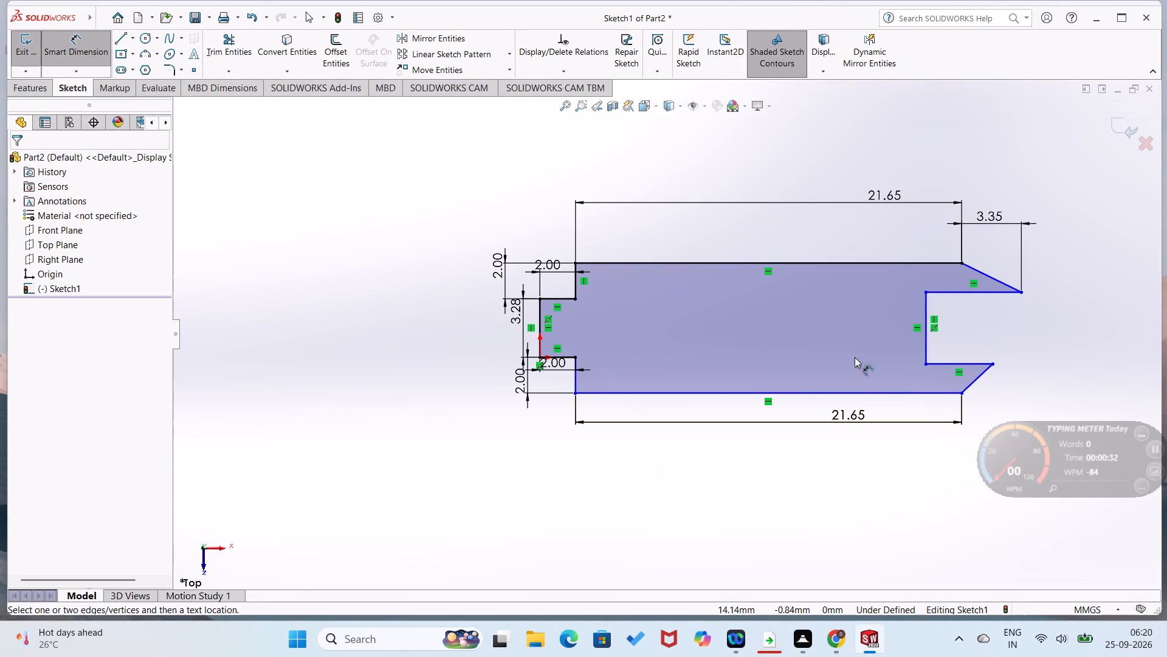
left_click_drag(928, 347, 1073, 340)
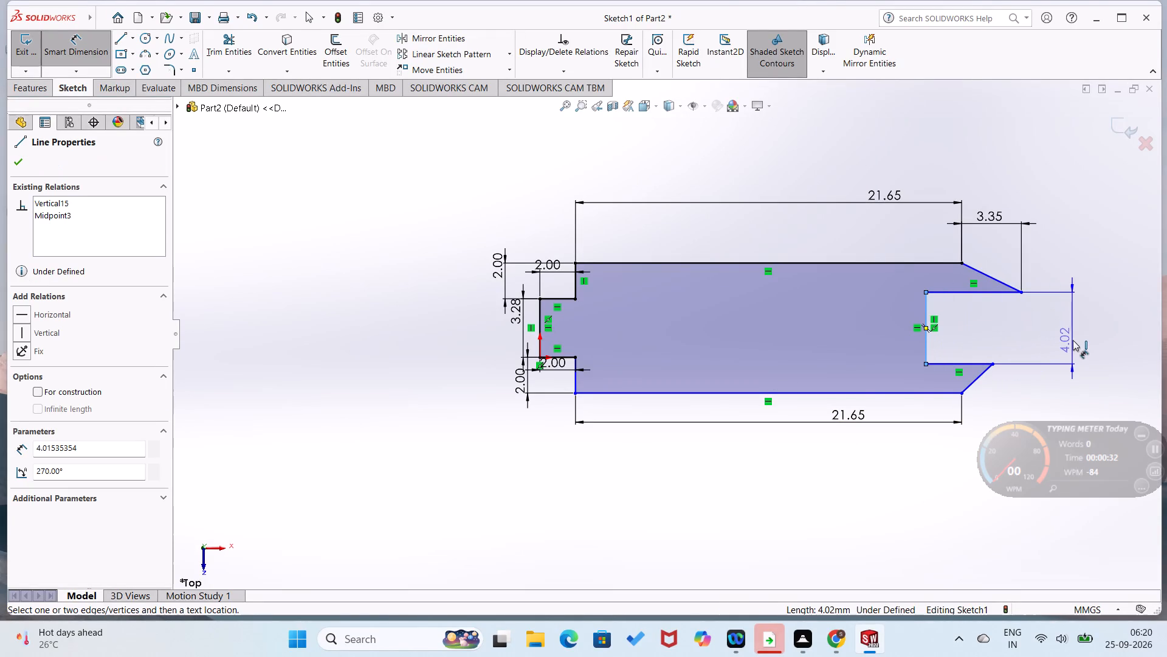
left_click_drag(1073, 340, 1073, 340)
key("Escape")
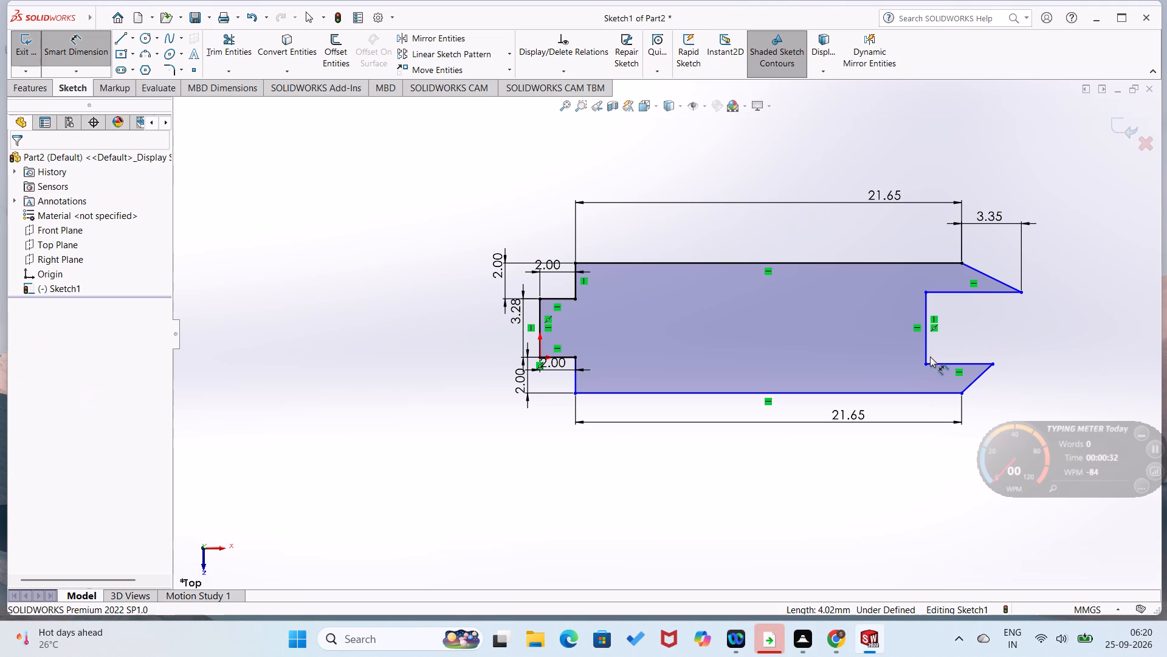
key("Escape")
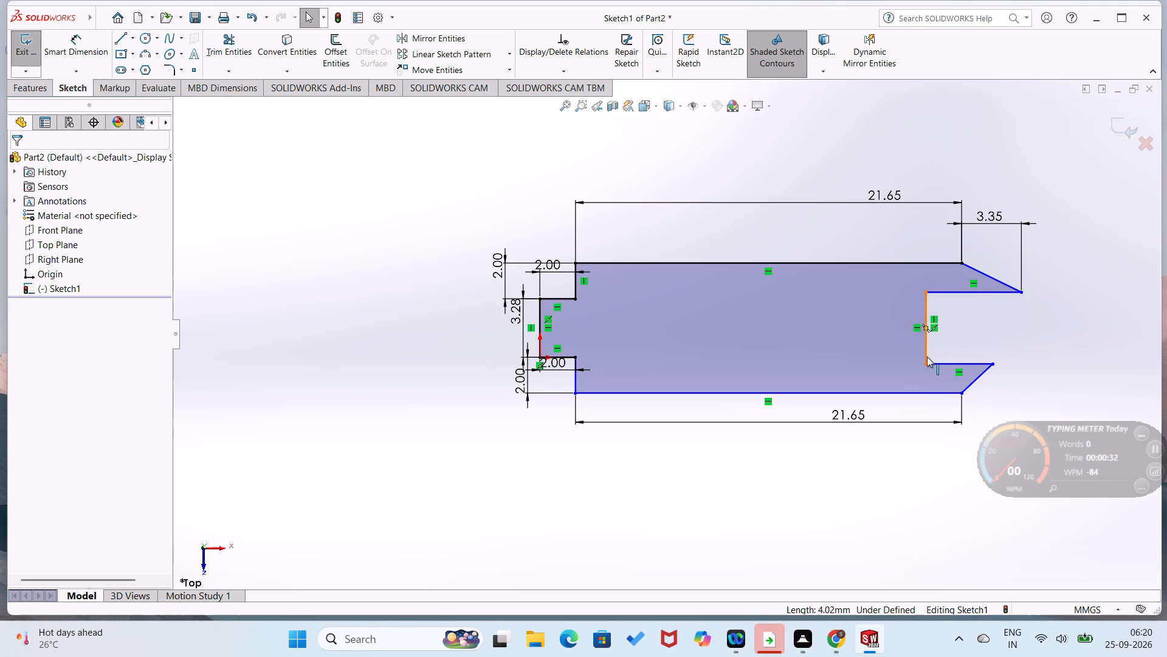
Move the neck's vertical end edge outward beyond both sloped edges so the neck projects from the taper.
left_click_drag(927, 356, 1082, 354)
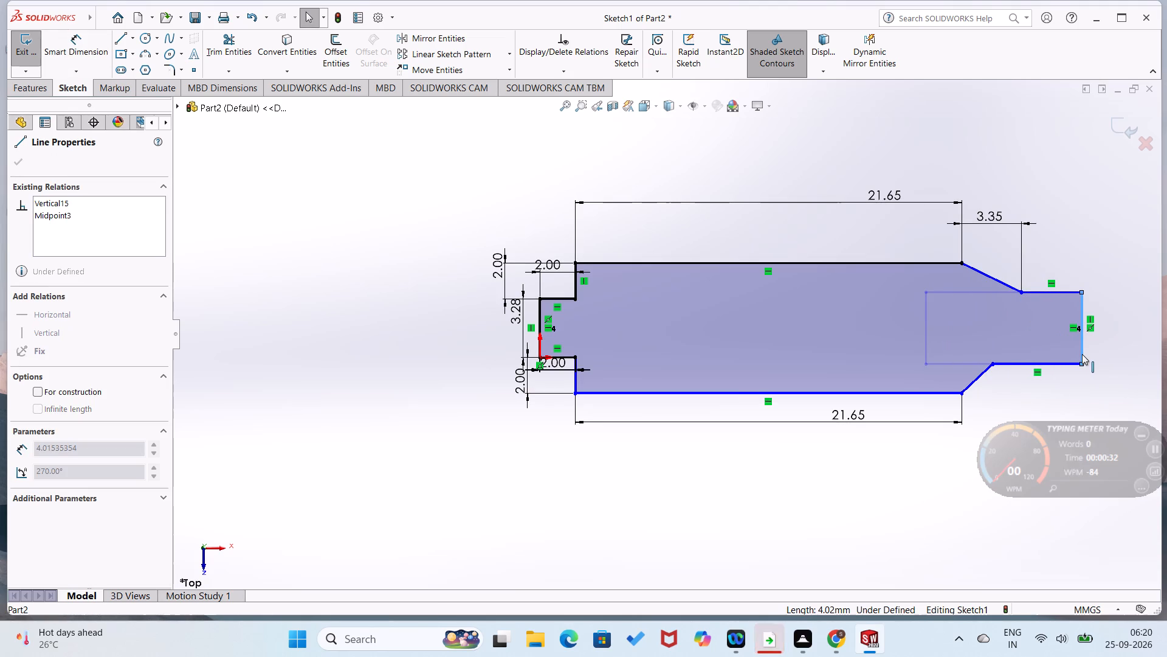
left_click_drag(1082, 354, 1086, 354)
left_click(1081, 384)
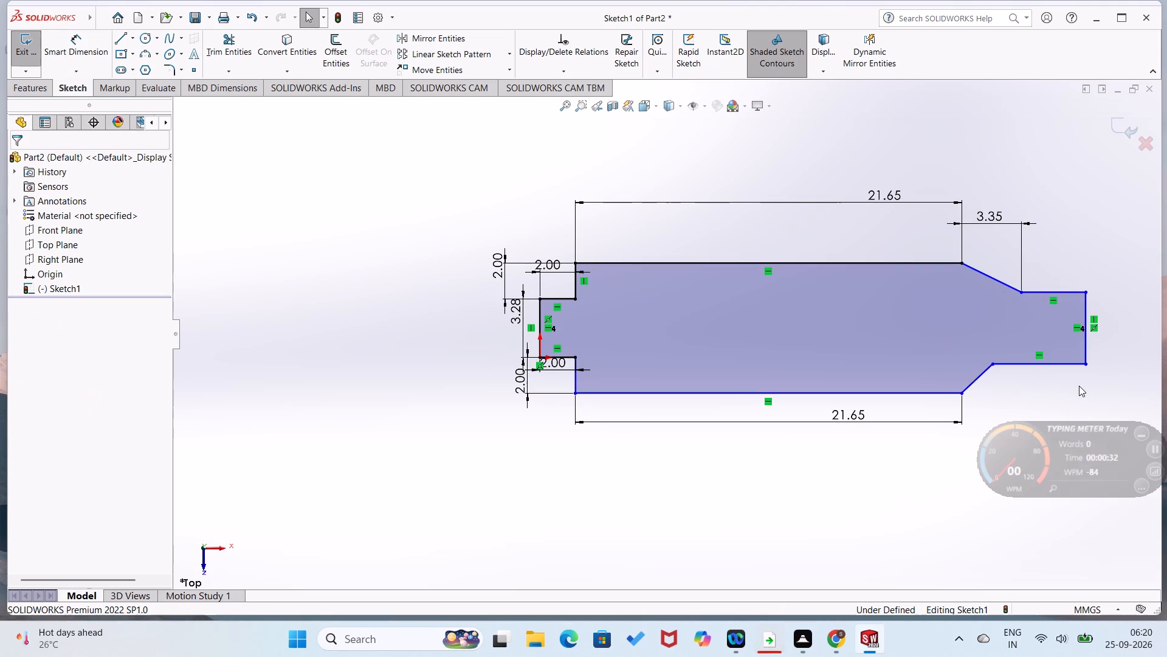
Dimension the horizontal extent of the lower sloped edge as 3.35 mm.
right_click_drag(901, 507, 952, 389)
left_click(971, 381)
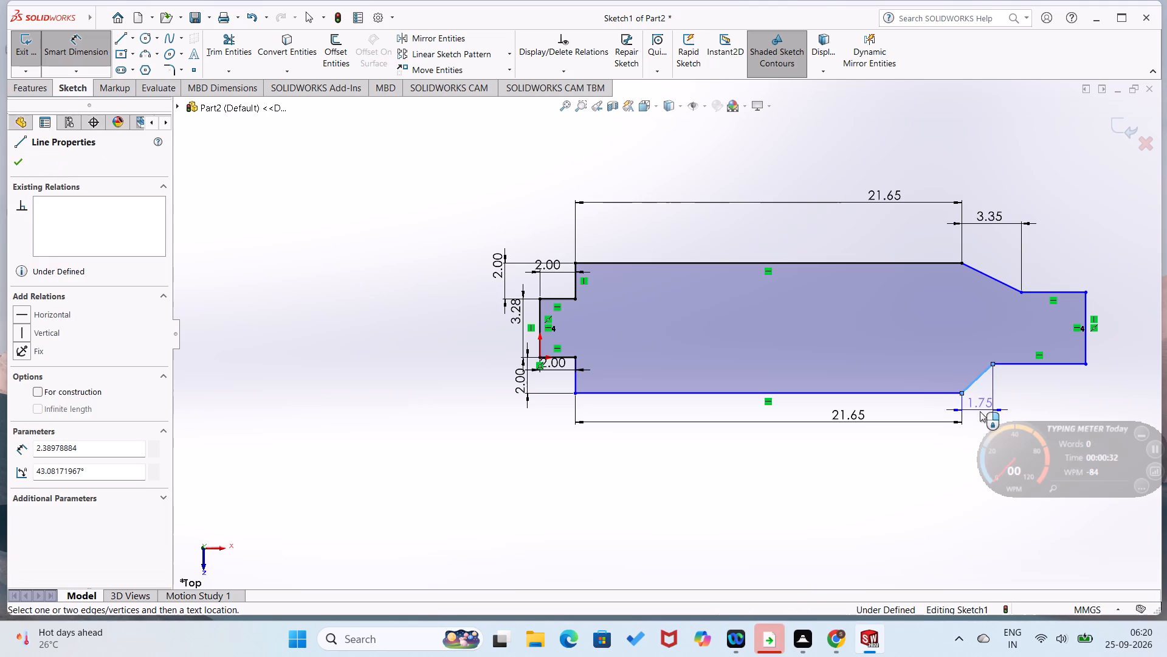
left_click(982, 418)
type("3.35")
key("Return")
left_click(852, 497)
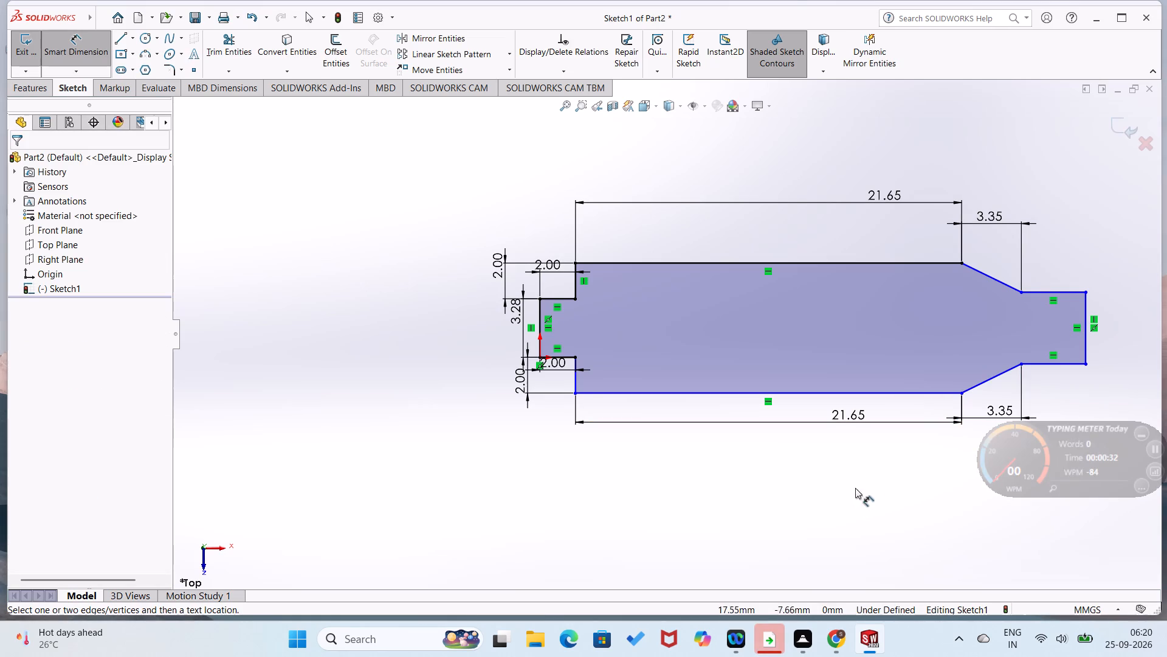
Dimension the angle between the lower horizontal edge and the lower sloped edge as 135°.
scroll(884, 445, "down", 2)
scroll(884, 443, "up", 1)
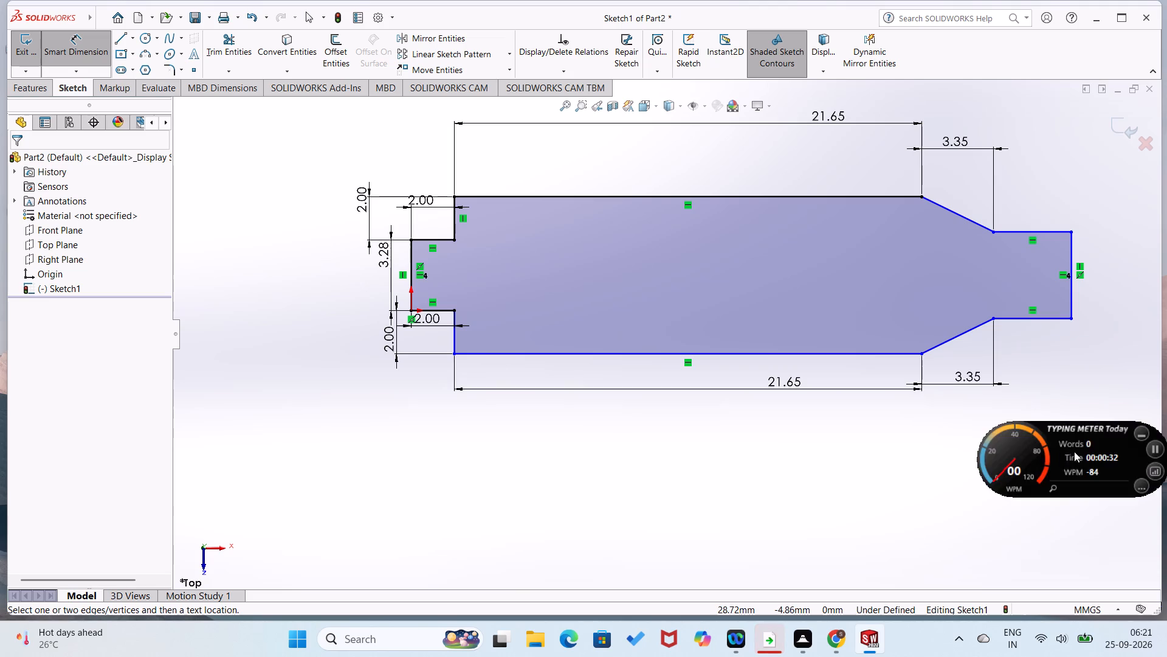
right_click_drag(863, 596, 866, 457)
right_click_drag(765, 526, 765, 478)
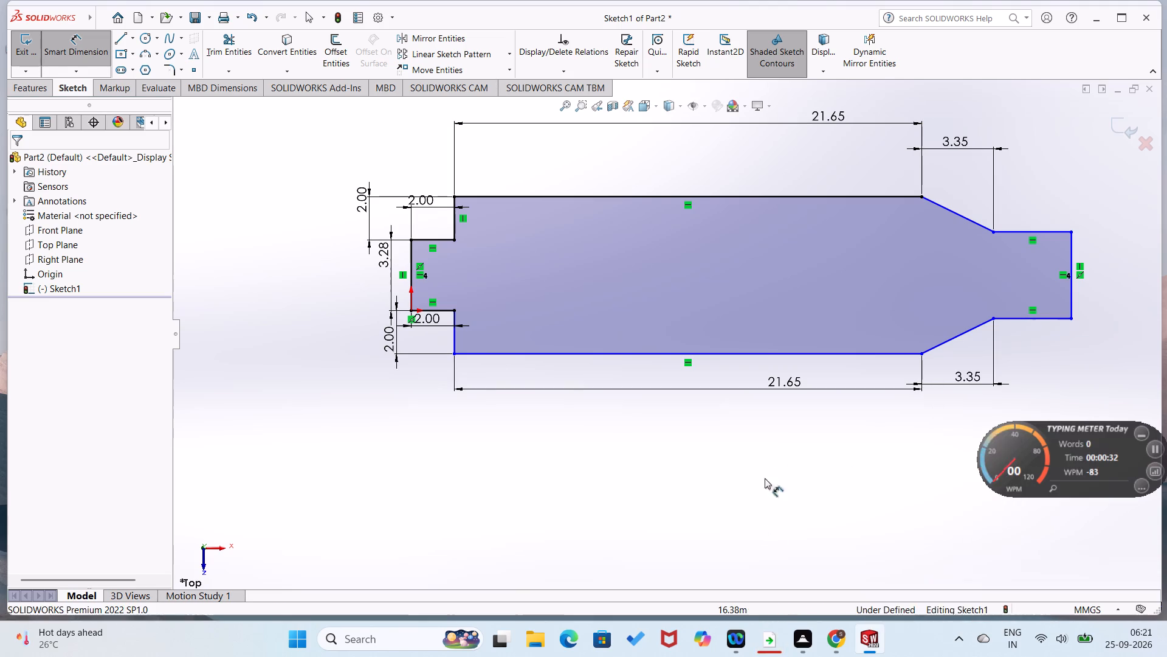
right_click_drag(765, 478, 768, 422)
right_click_drag(835, 517, 855, 406)
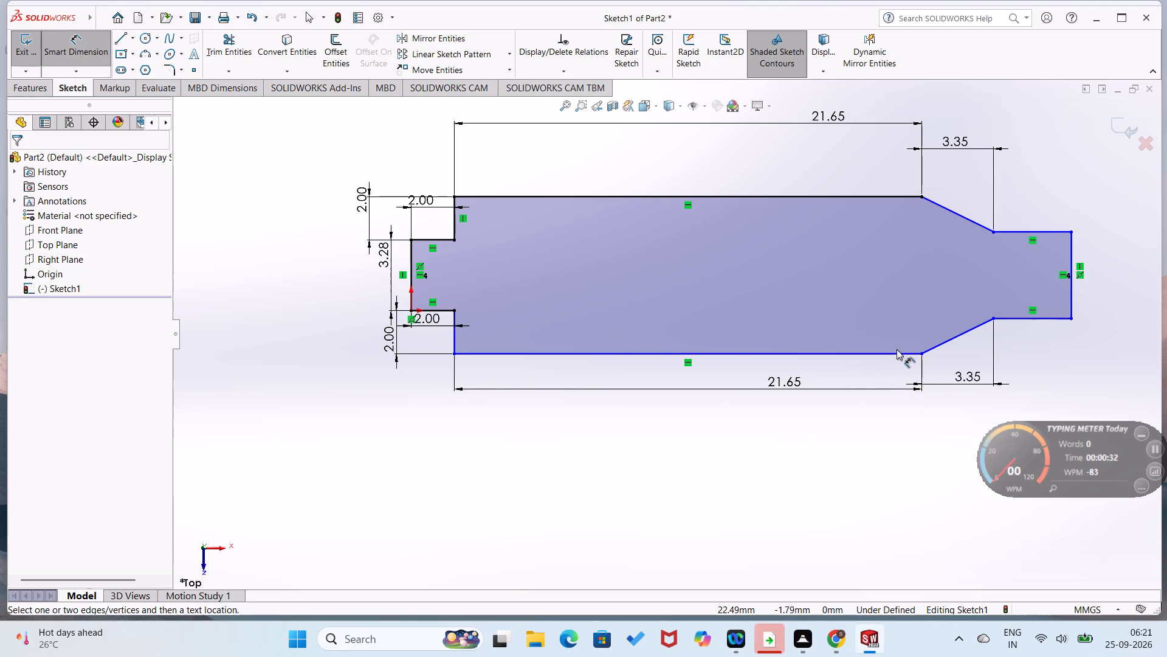
left_click(893, 354)
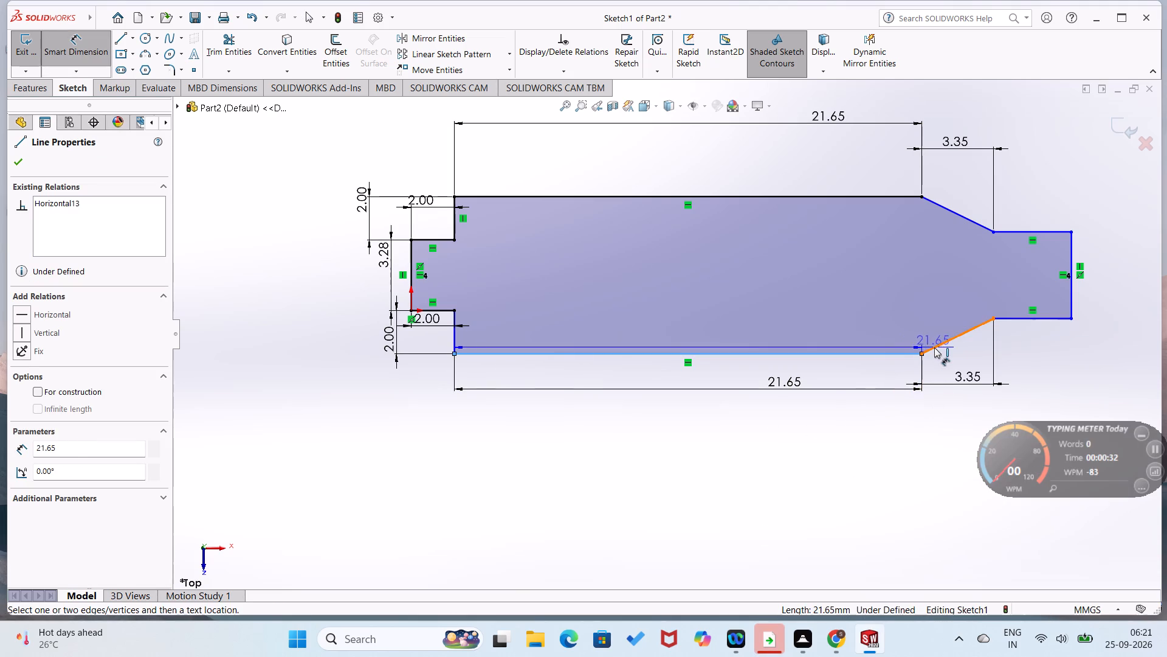
left_click(934, 347)
left_click(923, 340)
type("135")
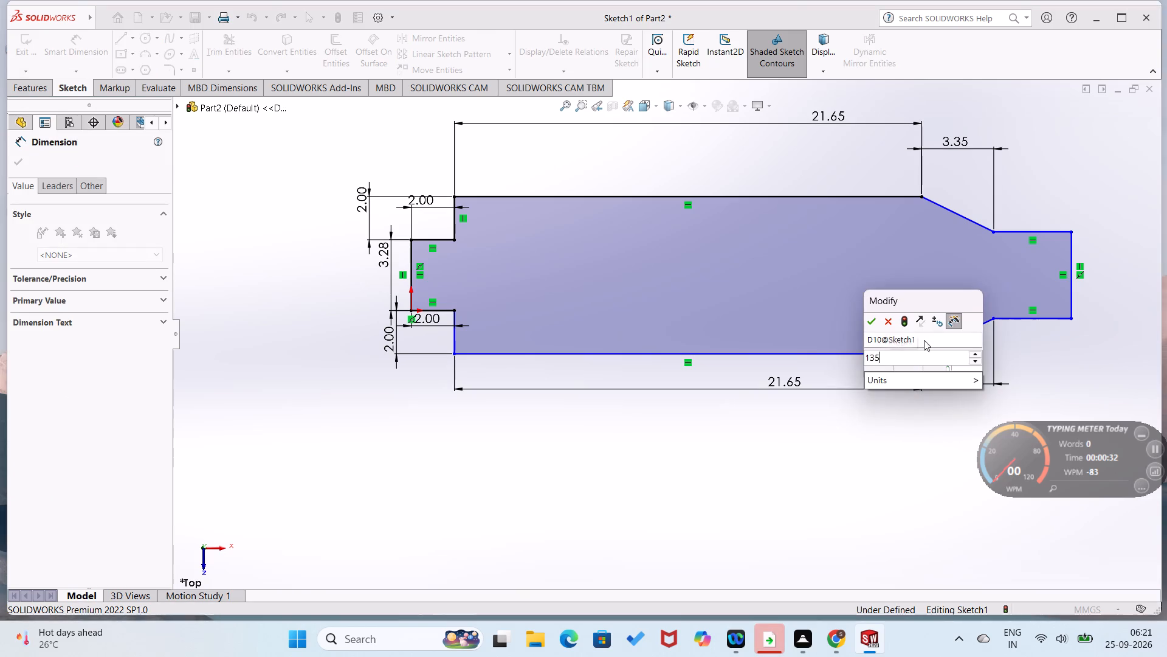
key("Return")
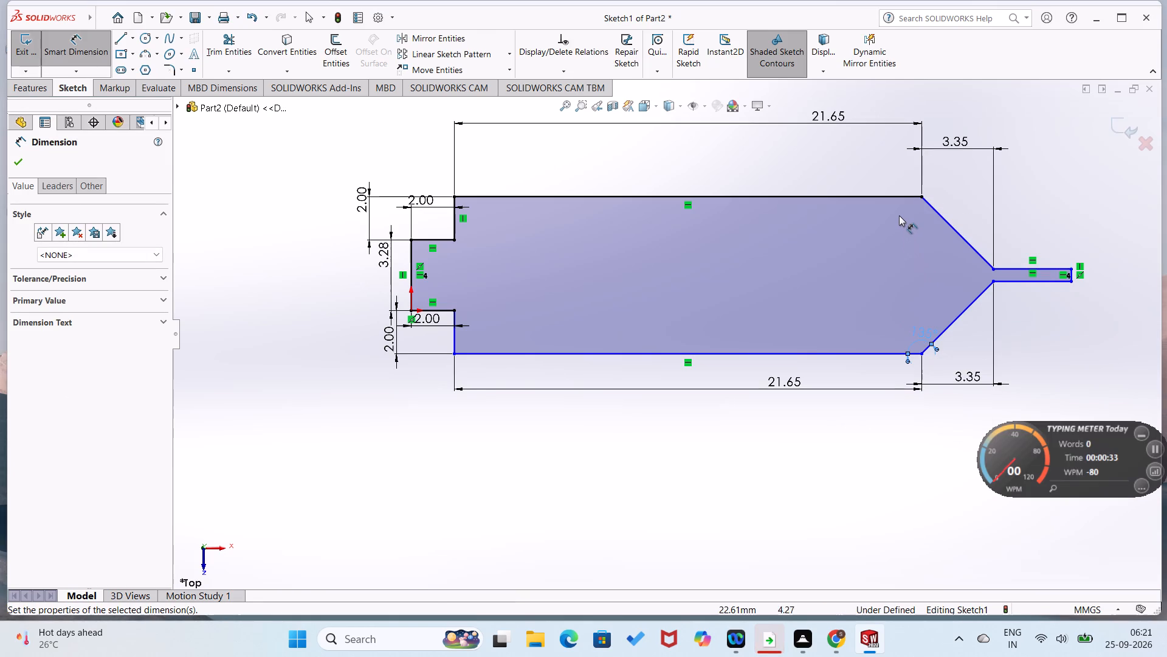
Dimension the angle between the upper horizontal edge and the upper sloped edge as 135°.
left_click(899, 196)
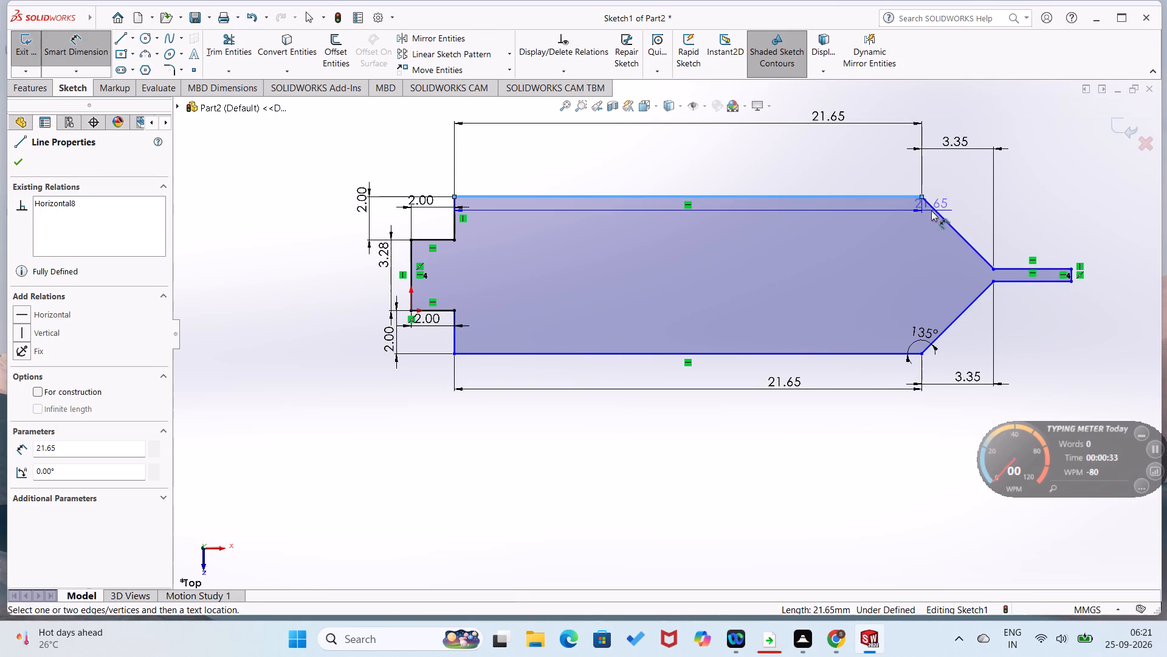
left_click(935, 211)
left_click(926, 228)
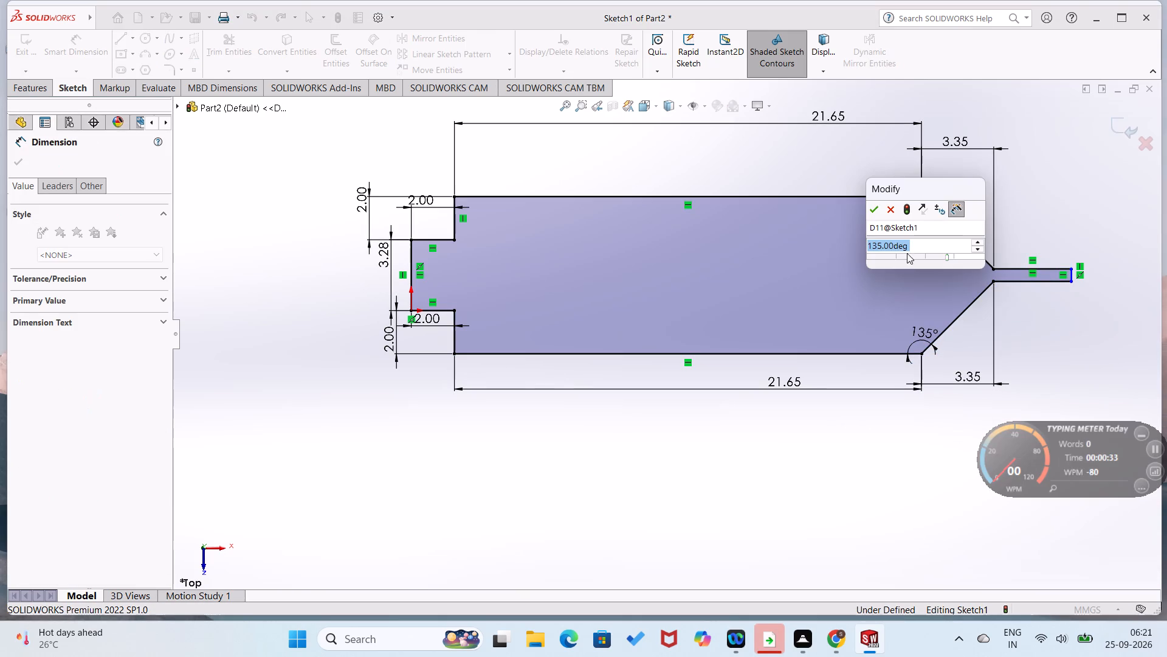
left_click(873, 218)
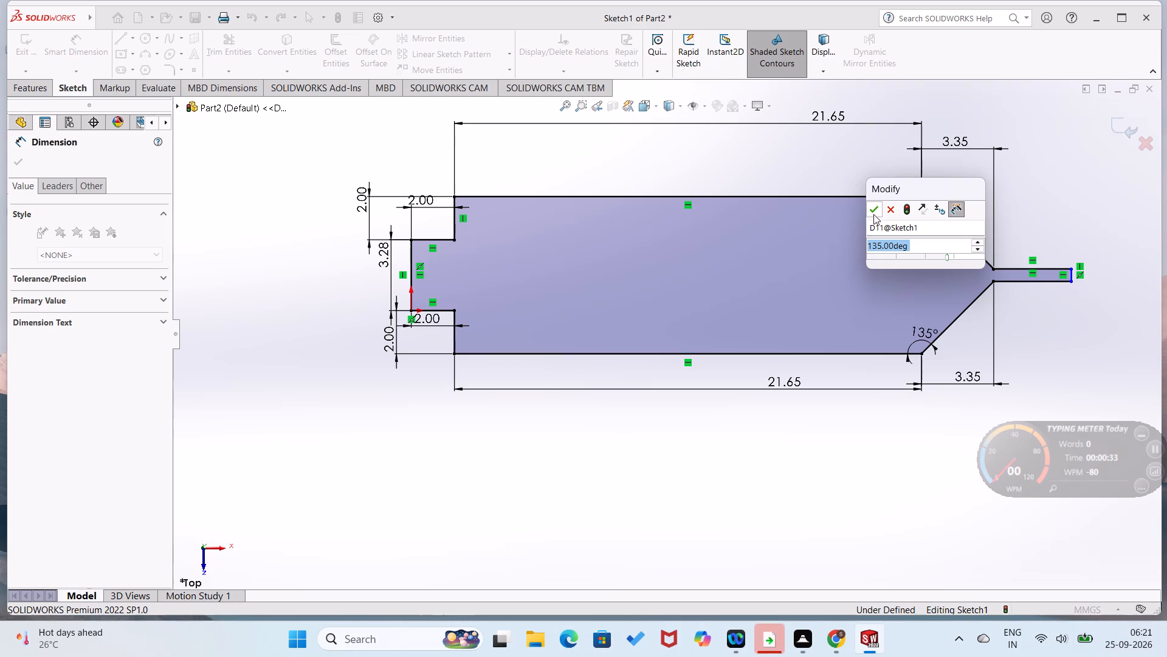
left_click(873, 213)
left_click(737, 498)
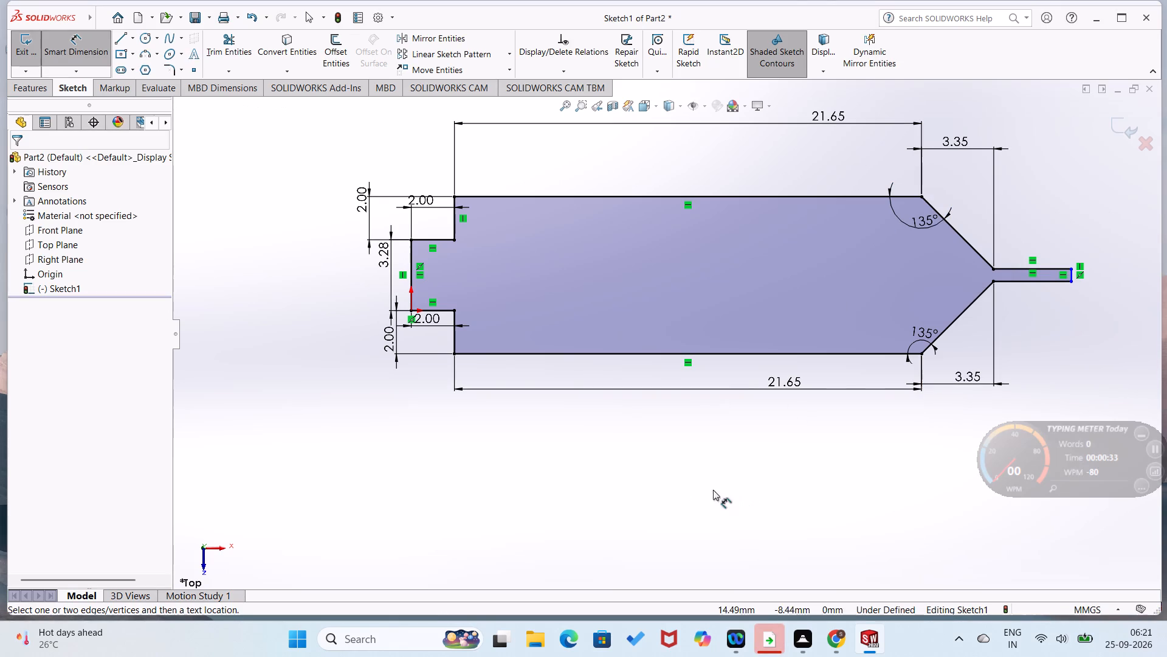
Set the length of the vertical end edge at the origin to 10 mm.
double_click(389, 257)
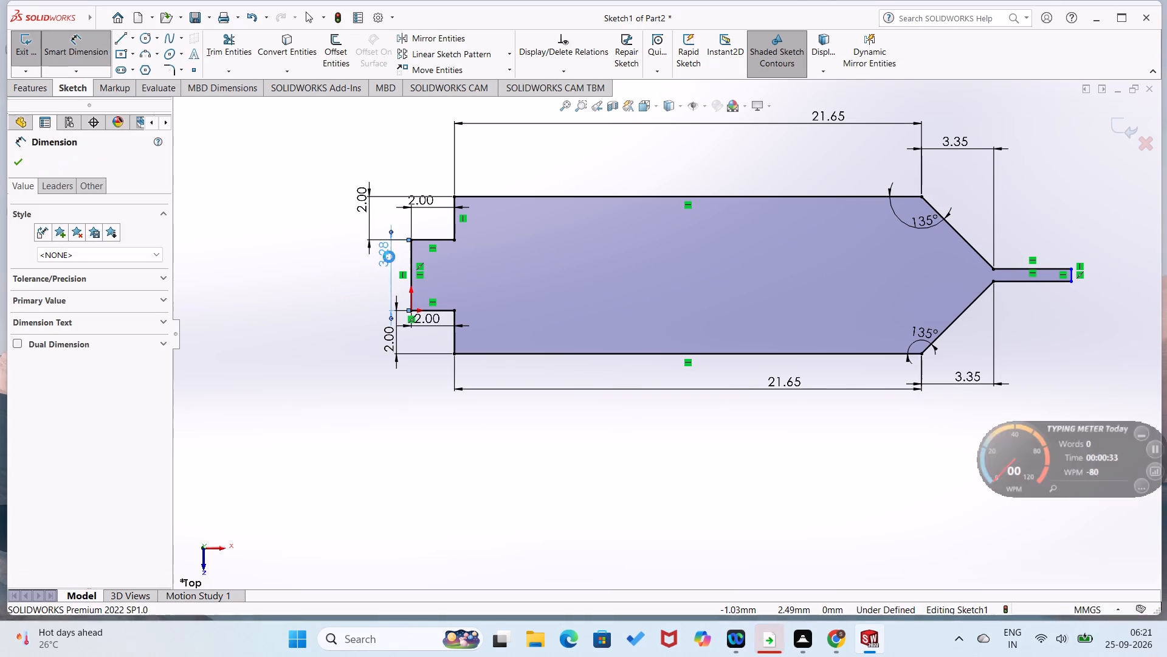
type("10")
key("Return")
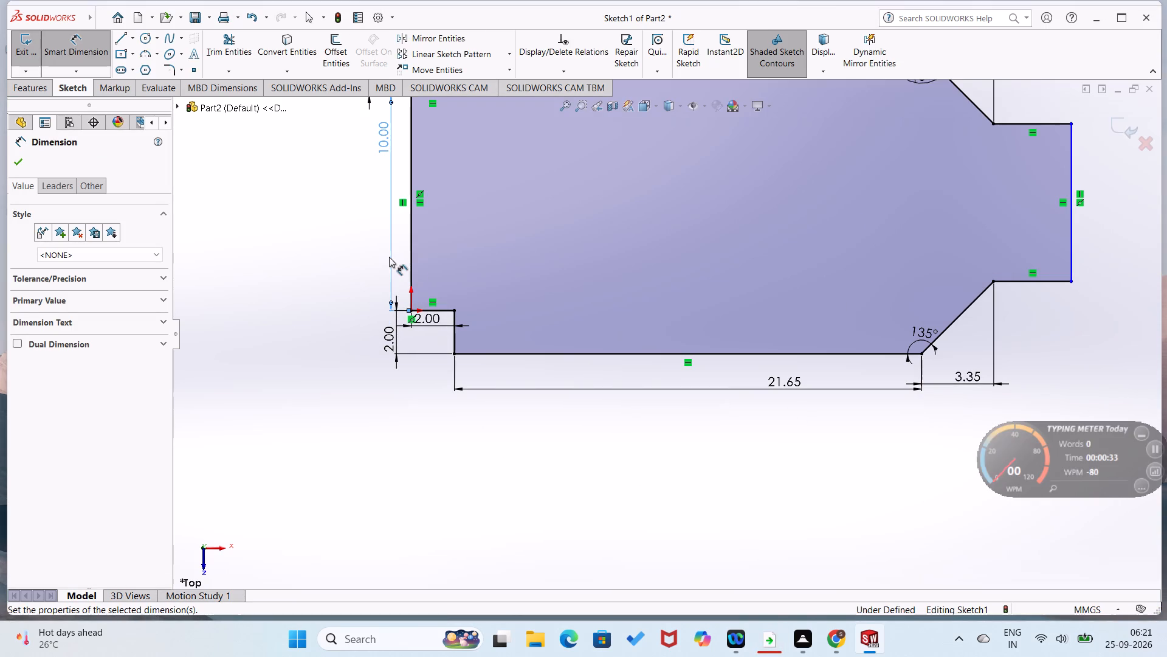
scroll(393, 255, "up", 2)
left_click(405, 394)
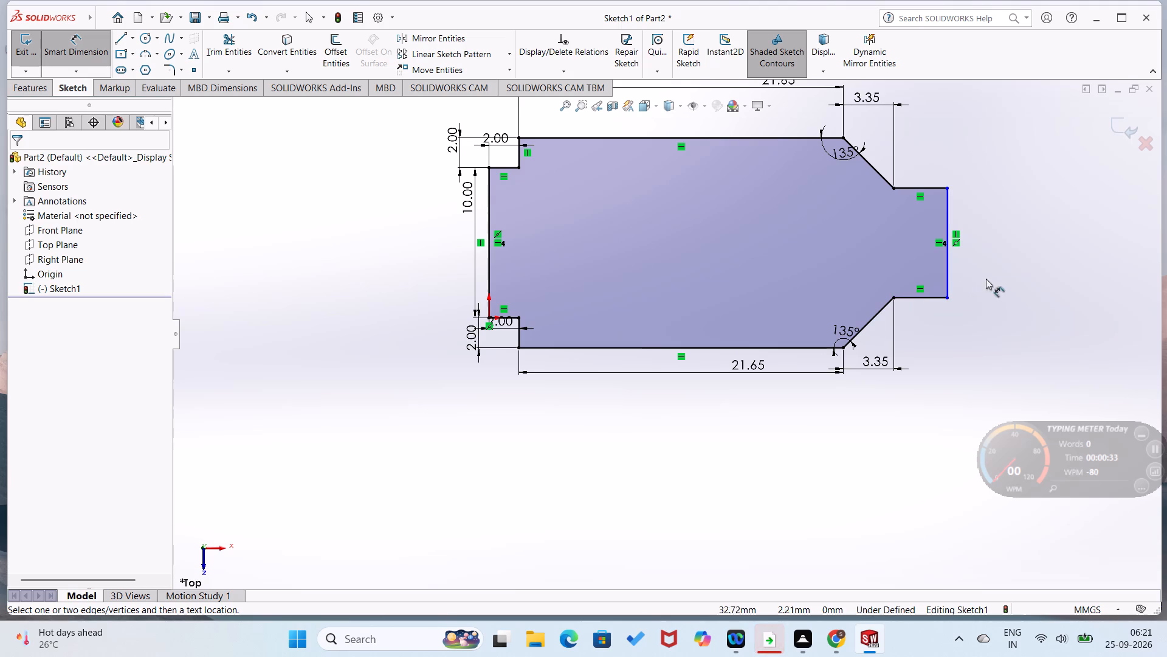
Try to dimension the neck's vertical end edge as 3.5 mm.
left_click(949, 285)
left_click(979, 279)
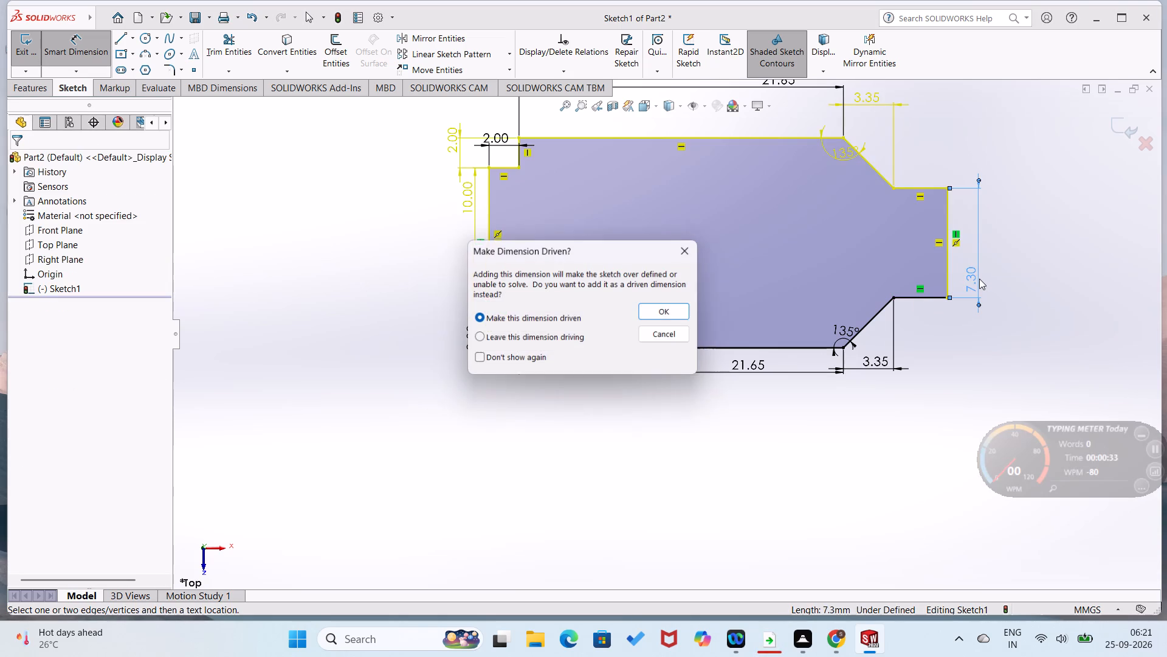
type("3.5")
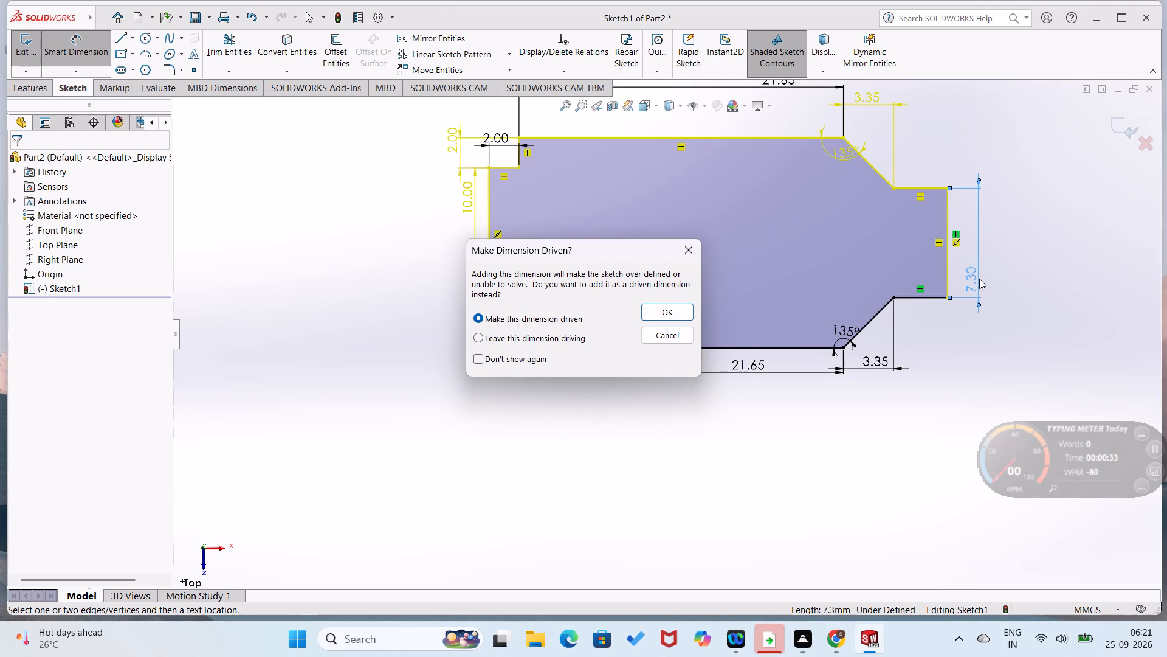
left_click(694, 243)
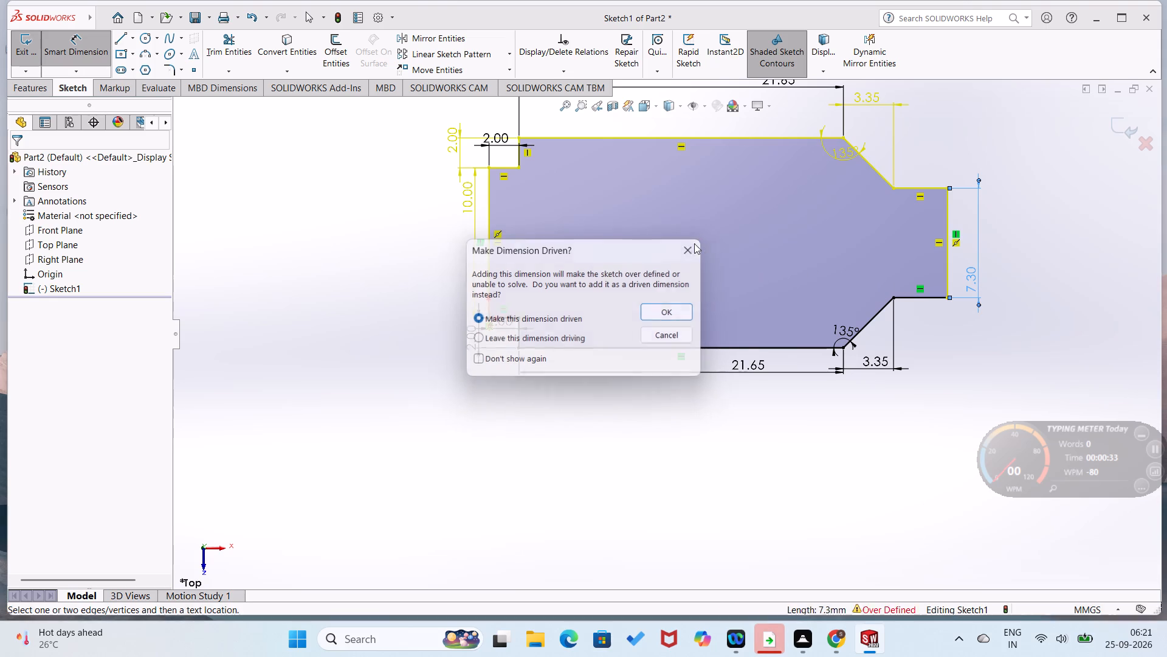
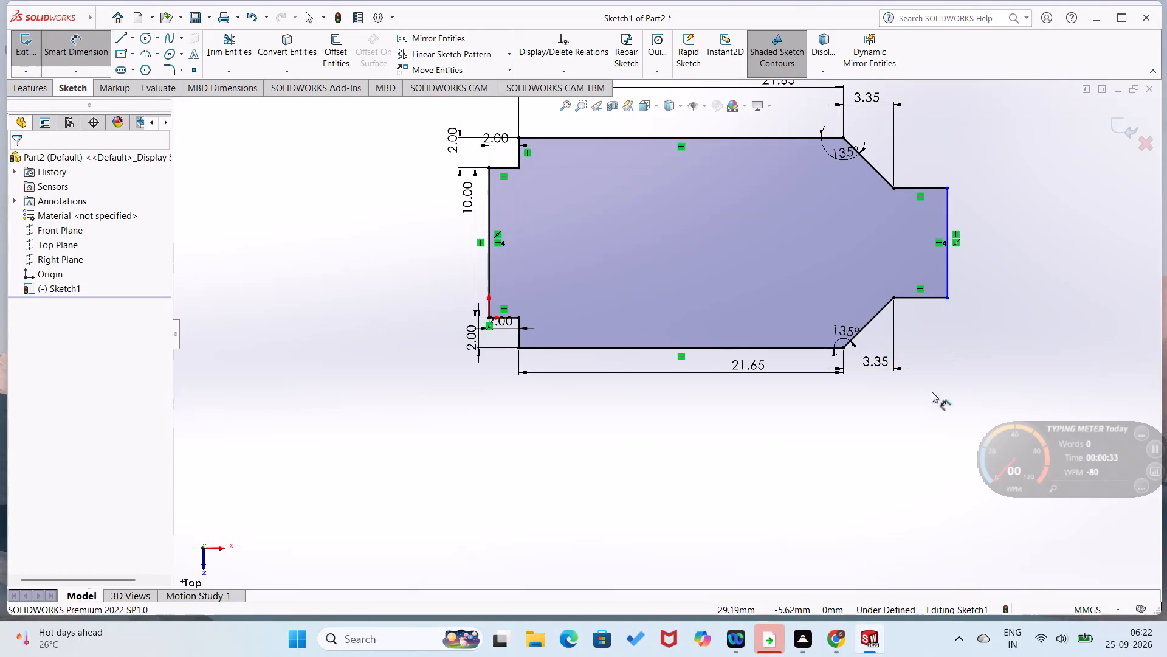
Delete the neck's two horizontal edges and attach the vertical end edge directly to the ends of the sloped edges, closing the profile.
key("Escape")
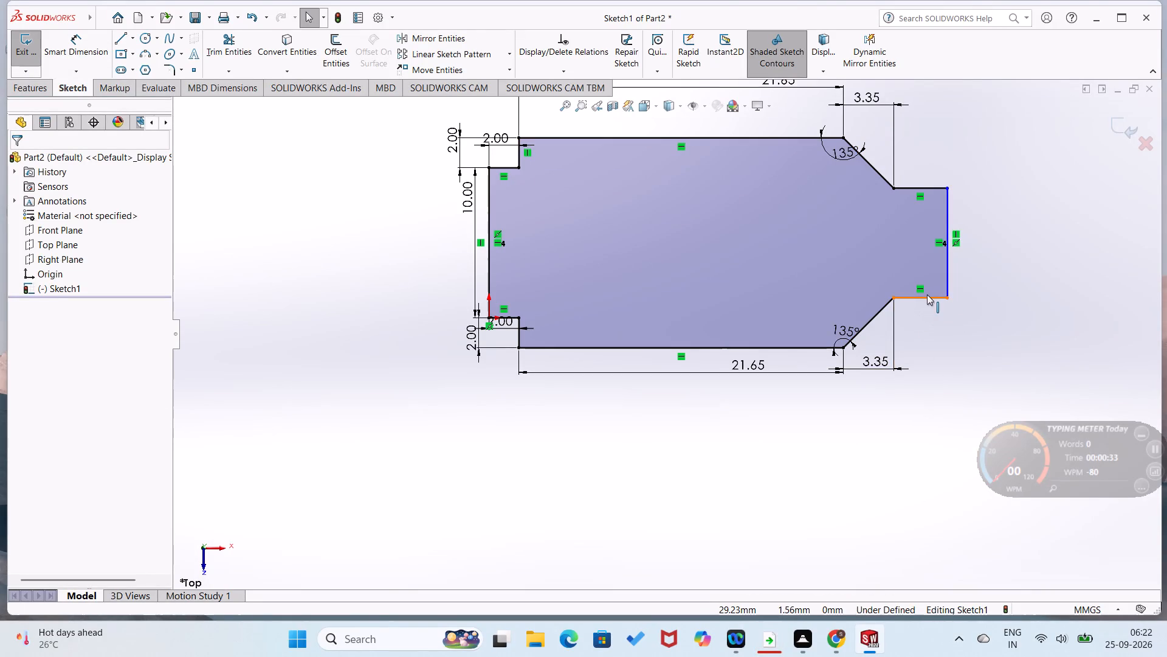
left_click(927, 294)
key("Delete")
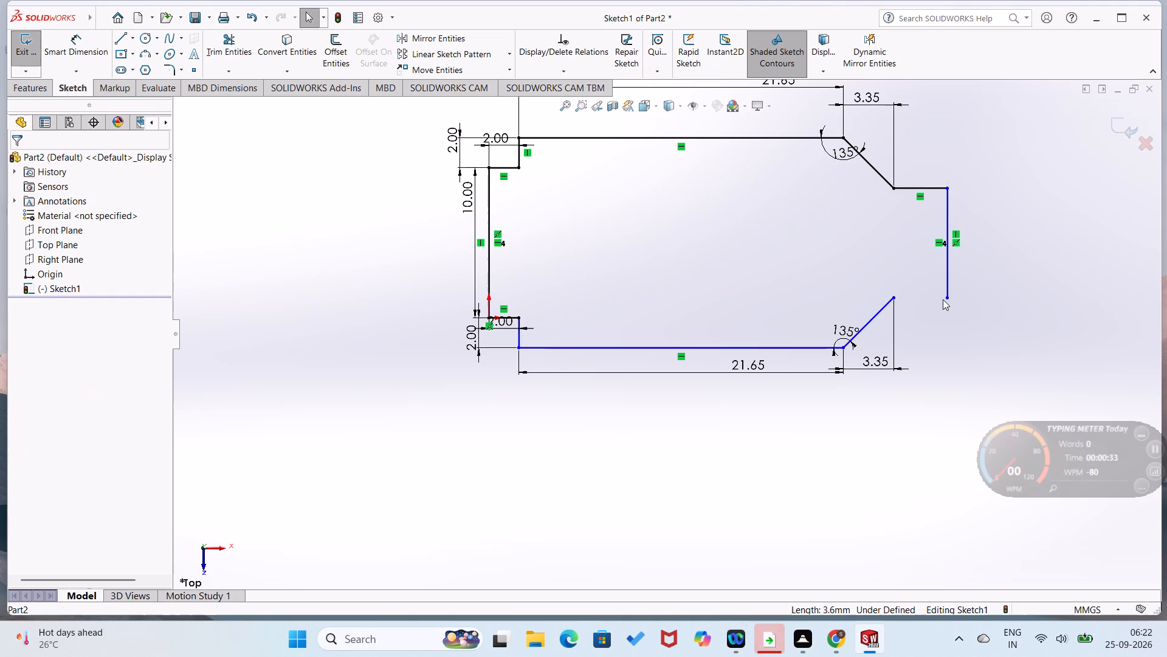
left_click_drag(948, 296, 895, 300)
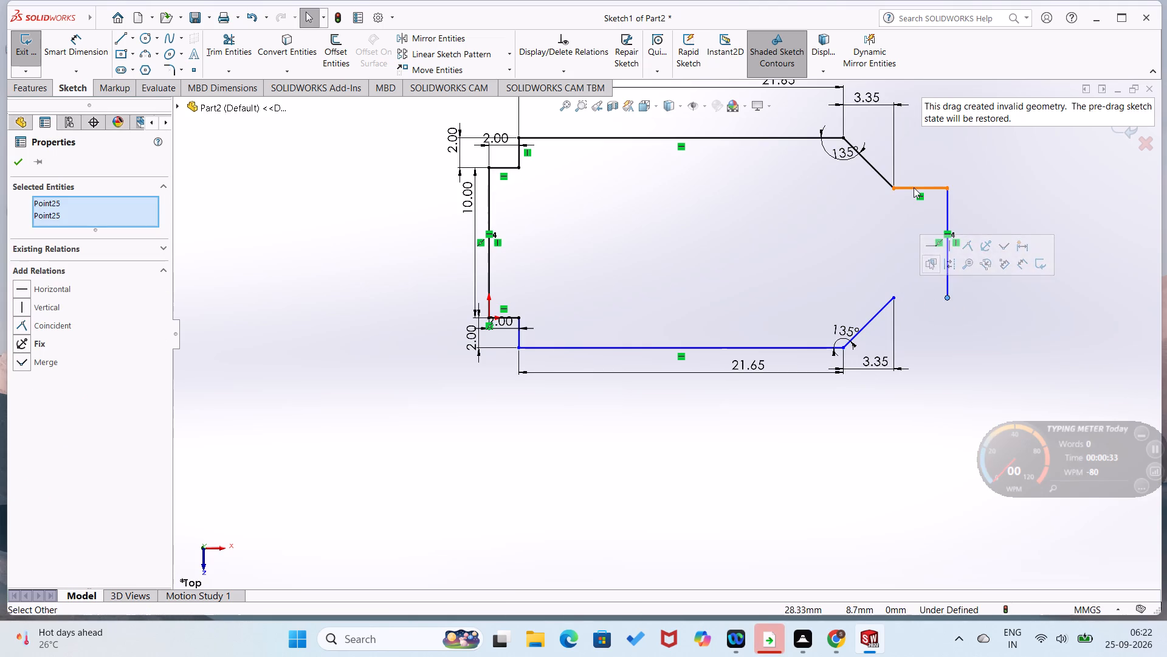
left_click(914, 187)
key("Delete")
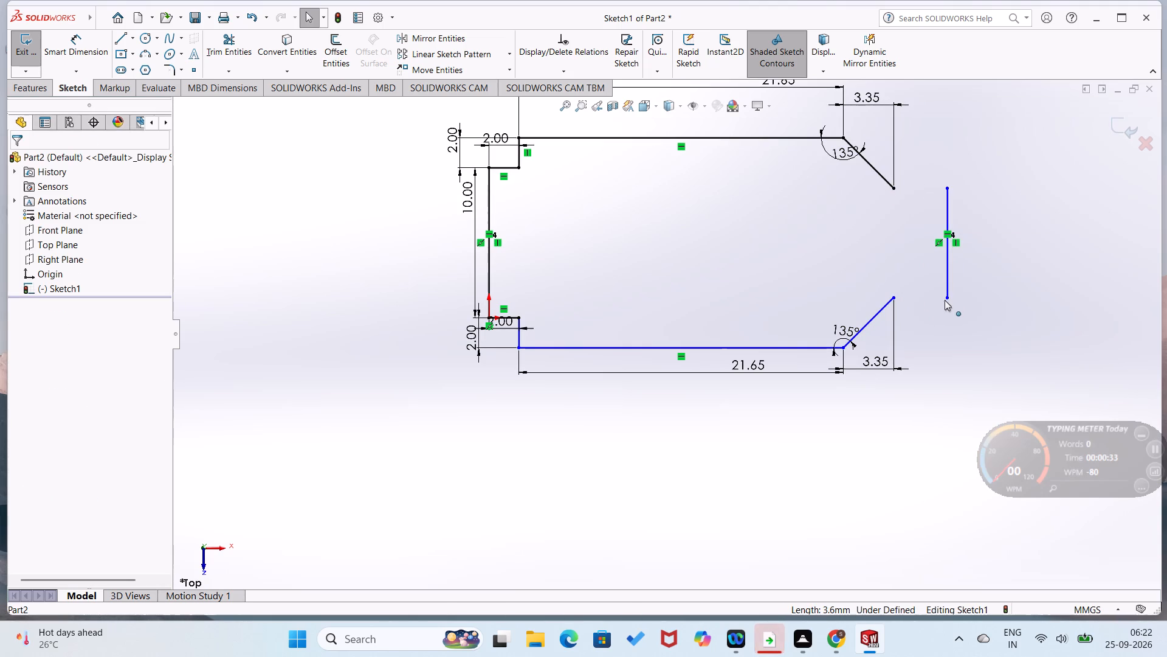
left_click_drag(947, 299, 895, 299)
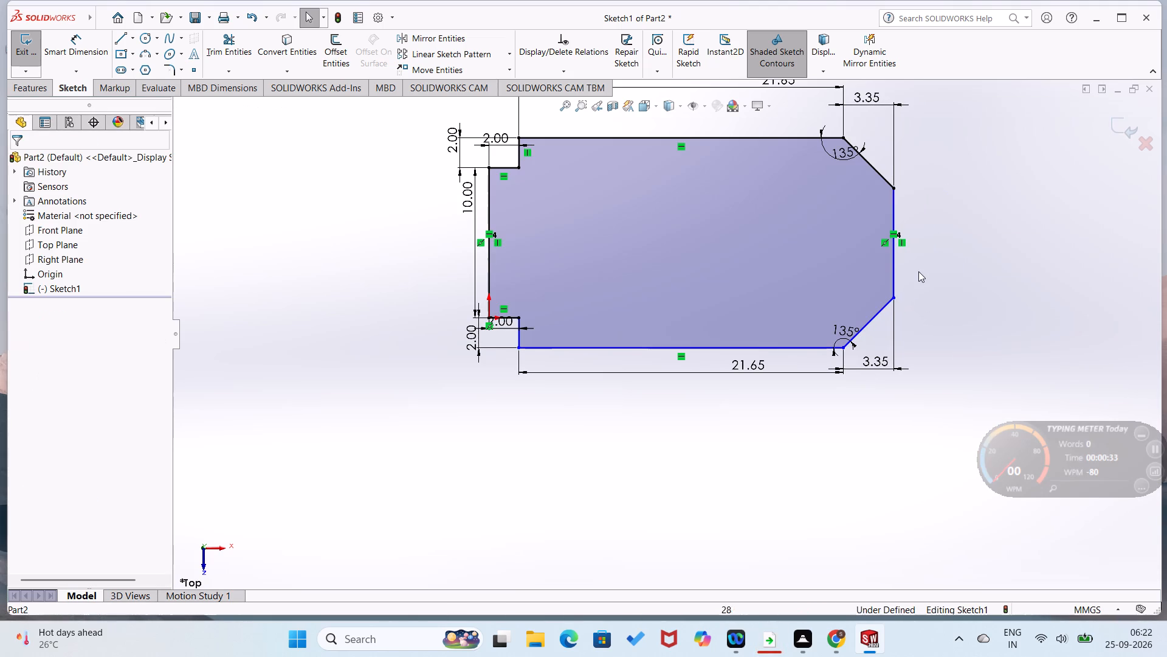
left_click(923, 263)
Dimension the vertical end edge between the sloped edges, trying a length of 3.58 mm, and undo that value change.
right_click_drag(936, 283, 980, 156)
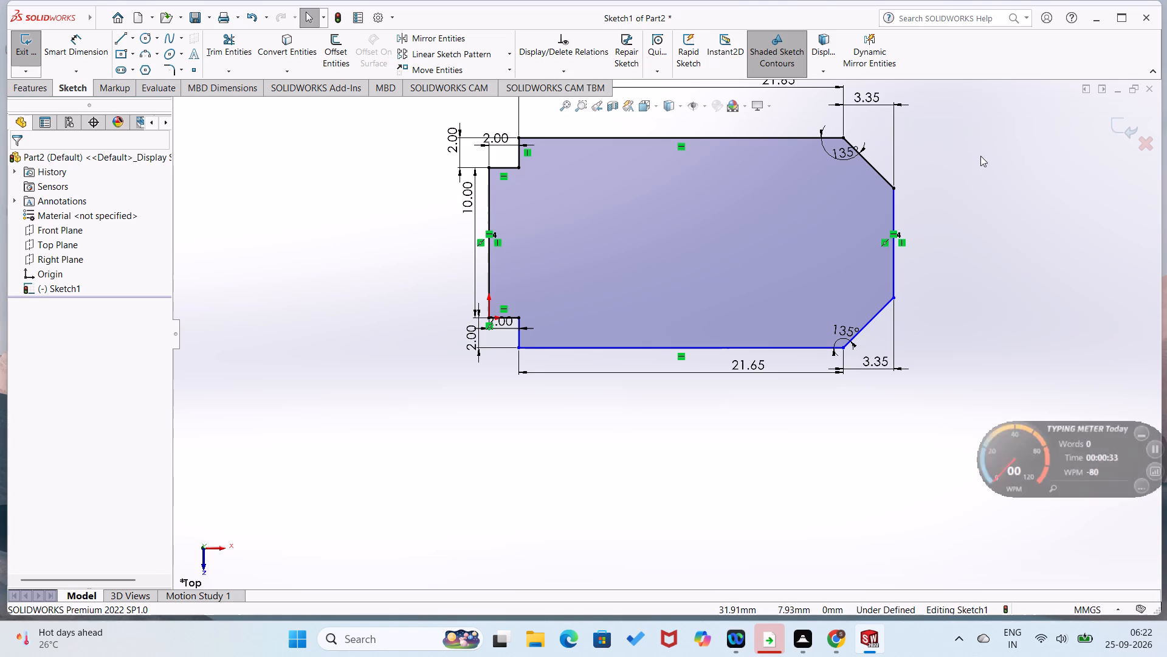
right_click_drag(980, 156, 982, 151)
left_click(893, 282)
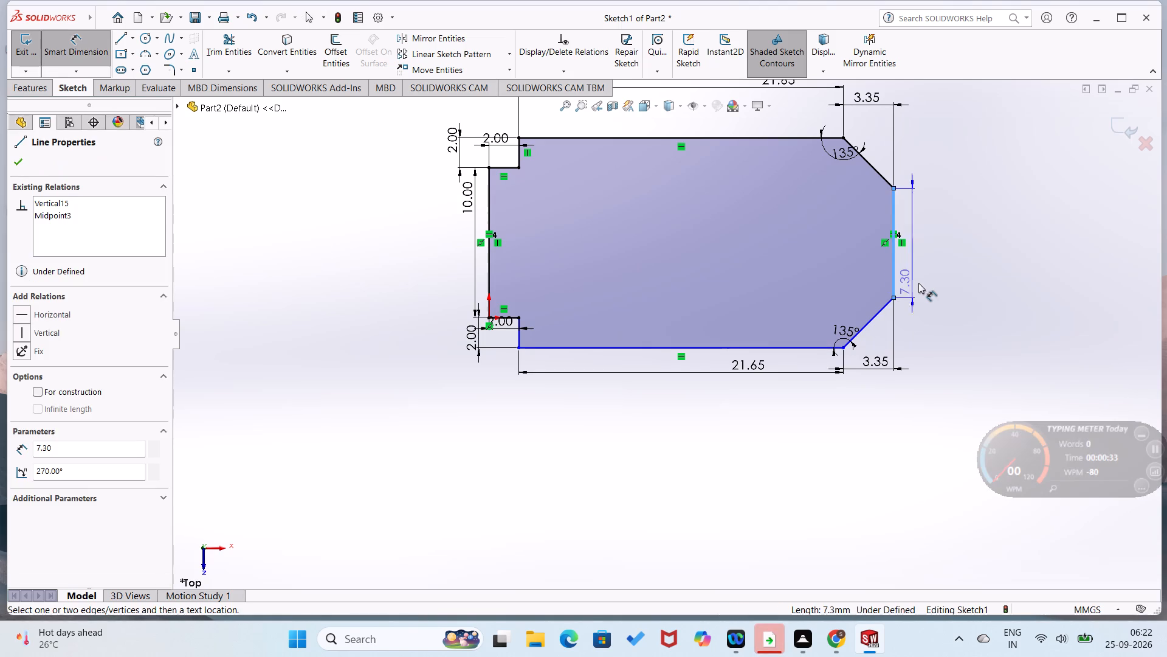
left_click(924, 283)
type("3.")
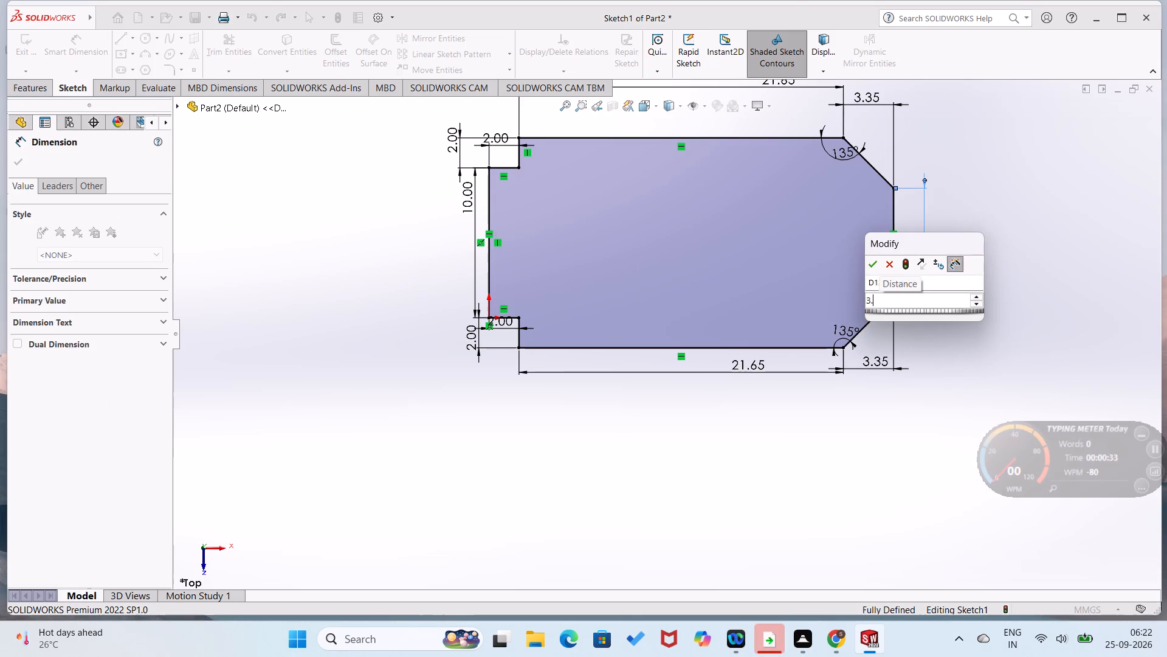
type("58")
key("Return")
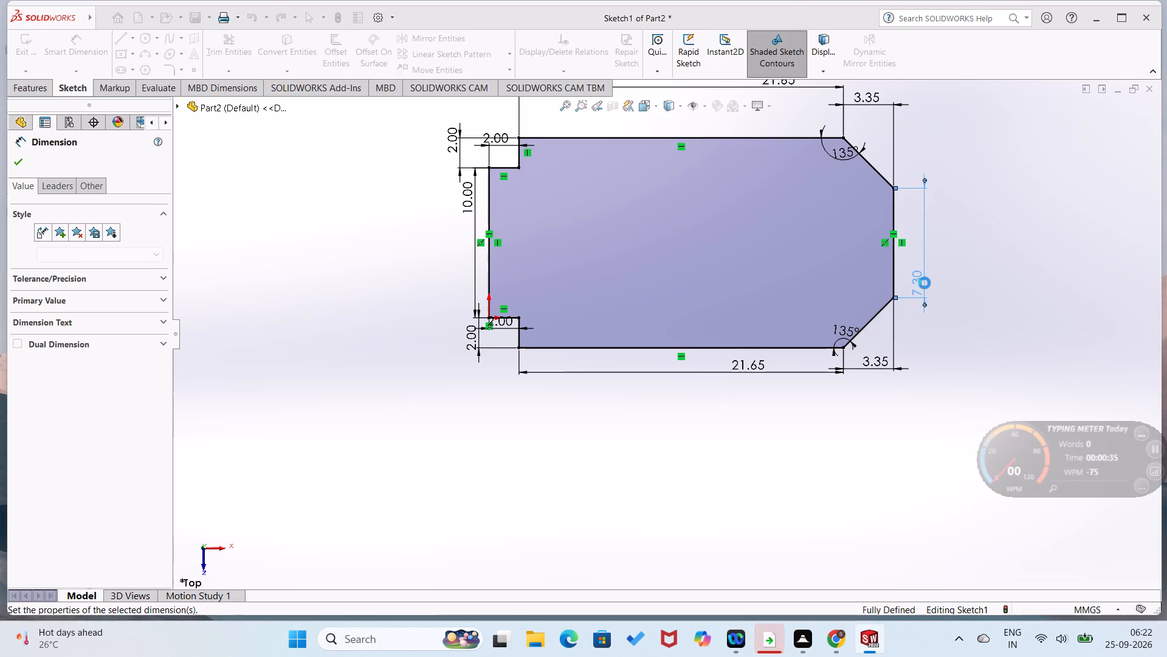
left_click(1007, 290)
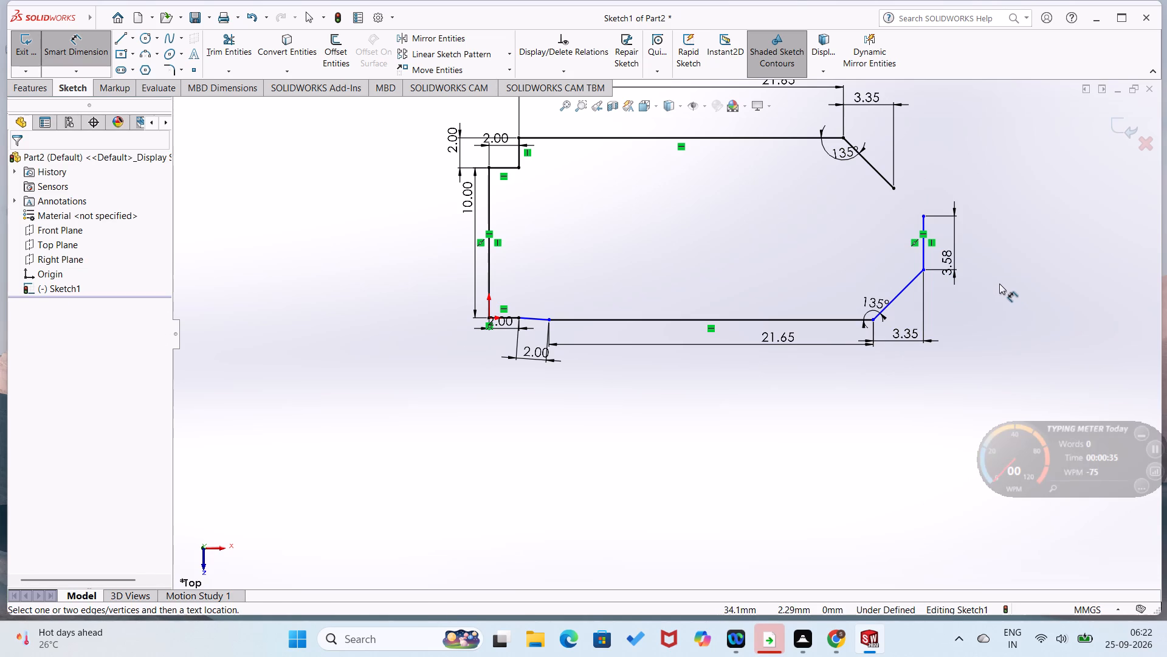
key("ctrl+z")
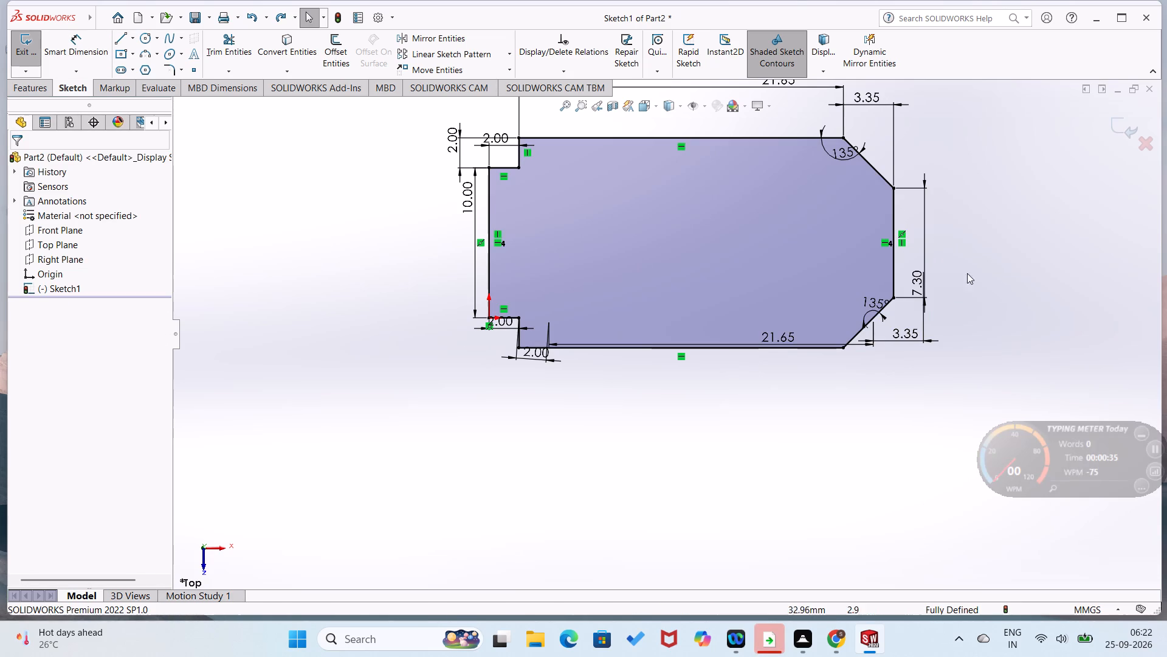
left_click(992, 262)
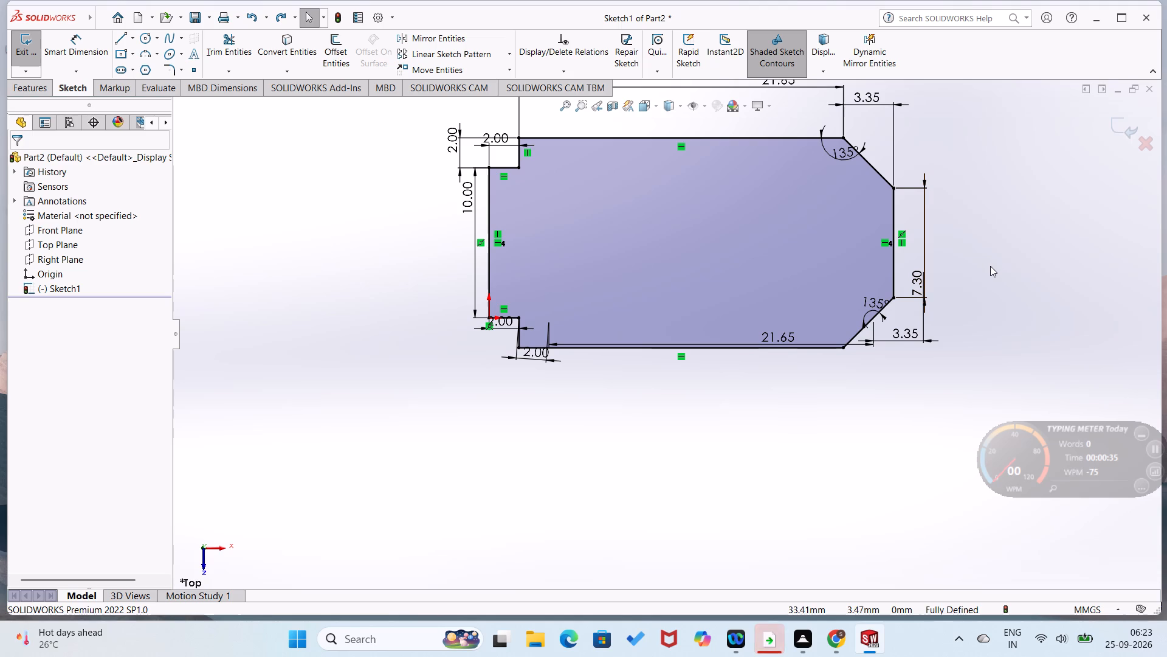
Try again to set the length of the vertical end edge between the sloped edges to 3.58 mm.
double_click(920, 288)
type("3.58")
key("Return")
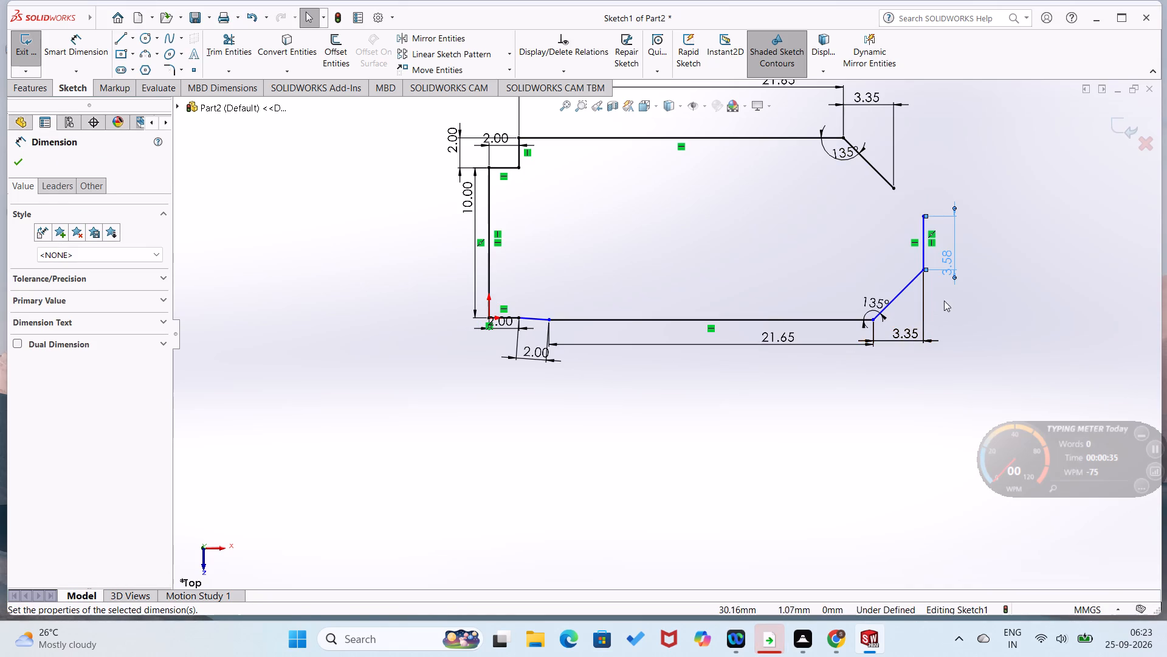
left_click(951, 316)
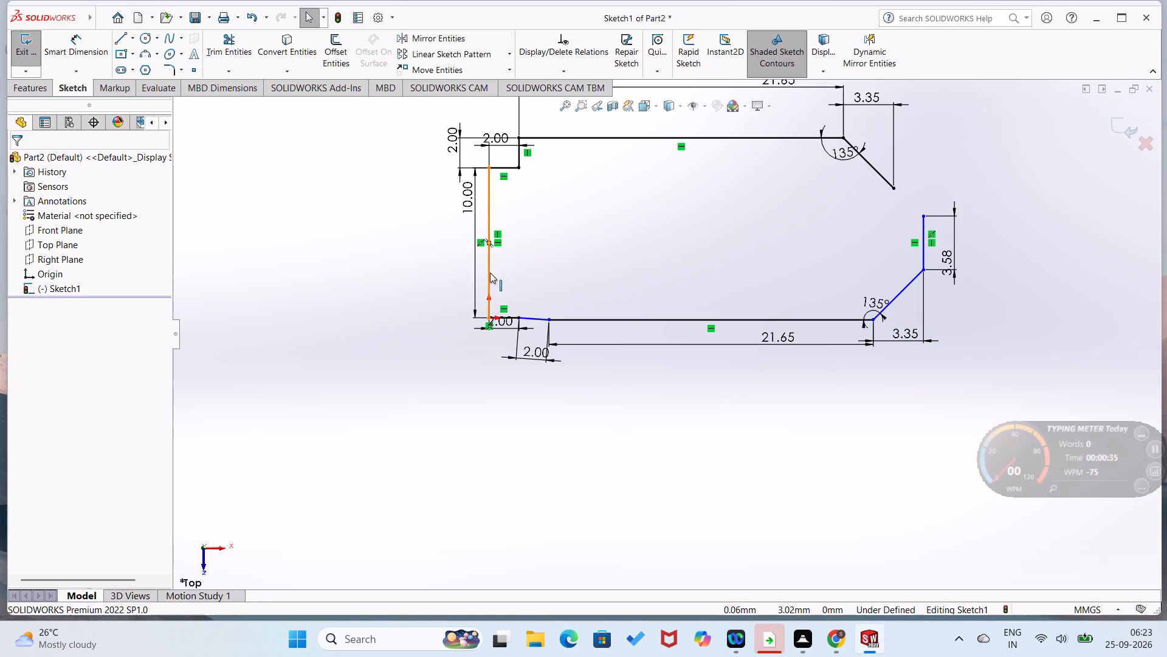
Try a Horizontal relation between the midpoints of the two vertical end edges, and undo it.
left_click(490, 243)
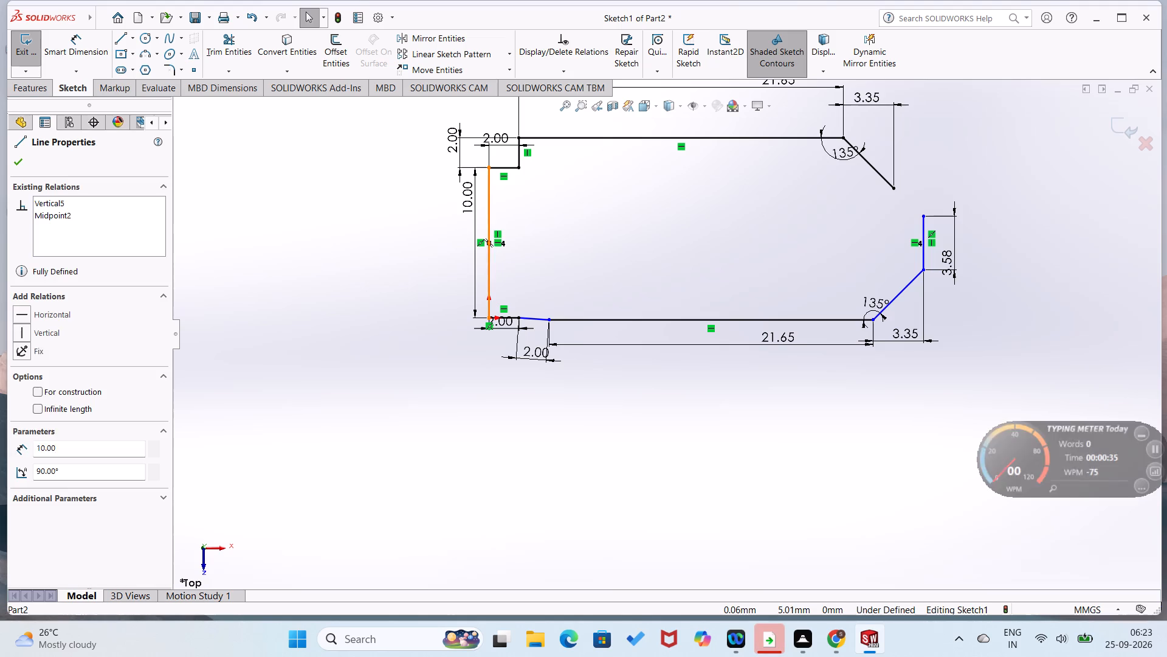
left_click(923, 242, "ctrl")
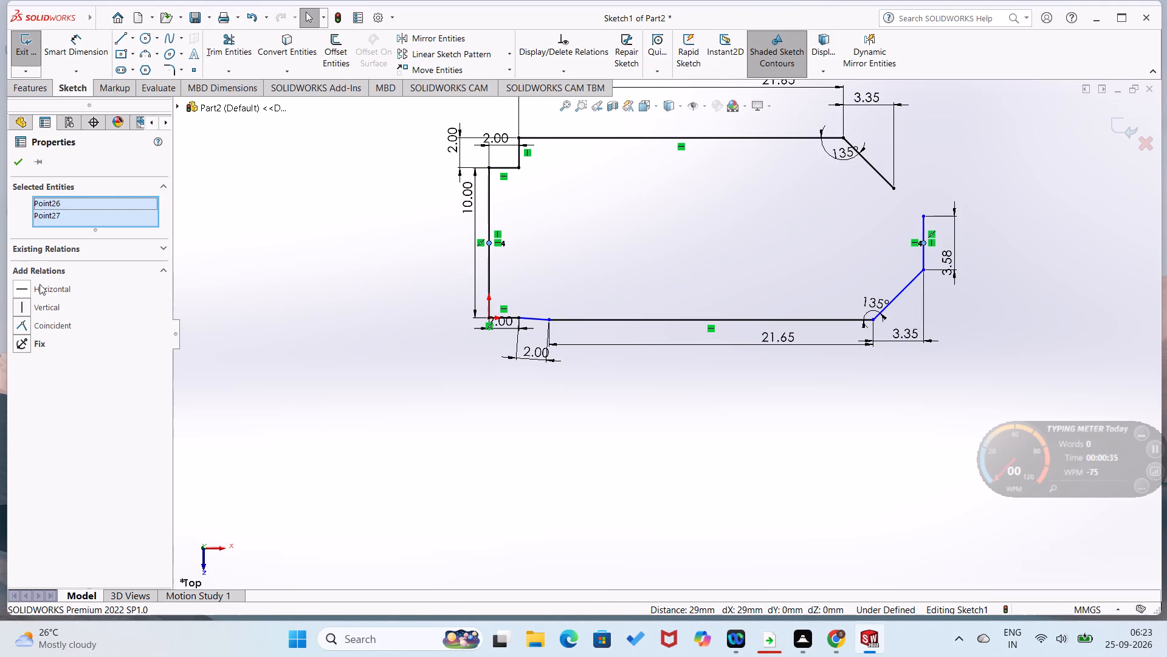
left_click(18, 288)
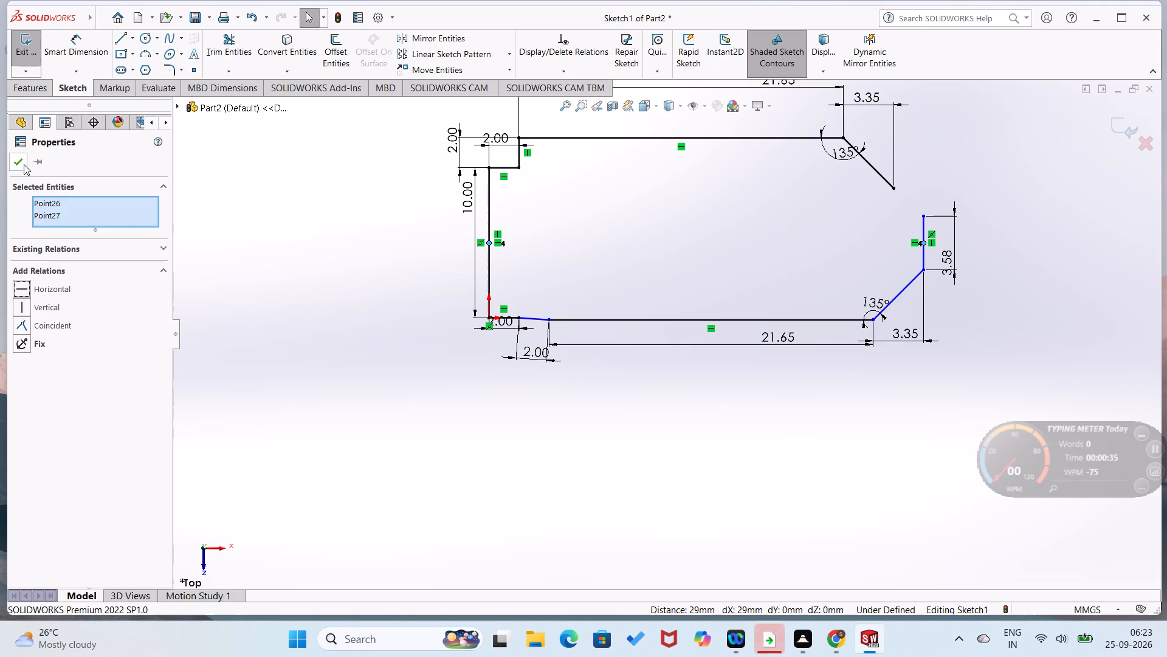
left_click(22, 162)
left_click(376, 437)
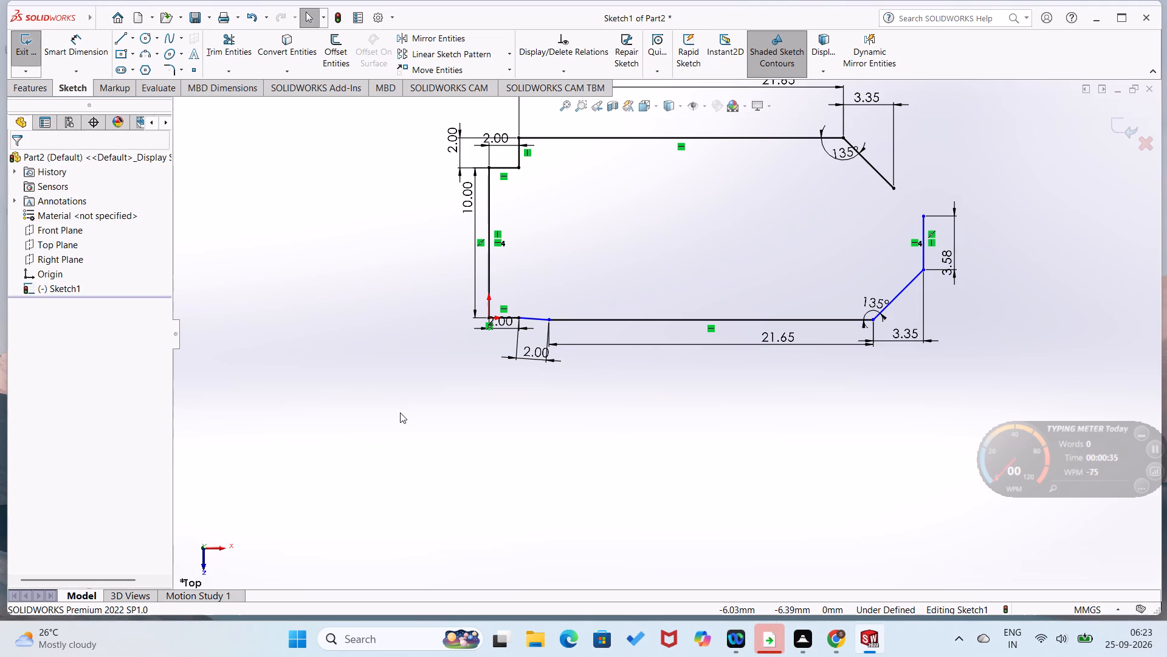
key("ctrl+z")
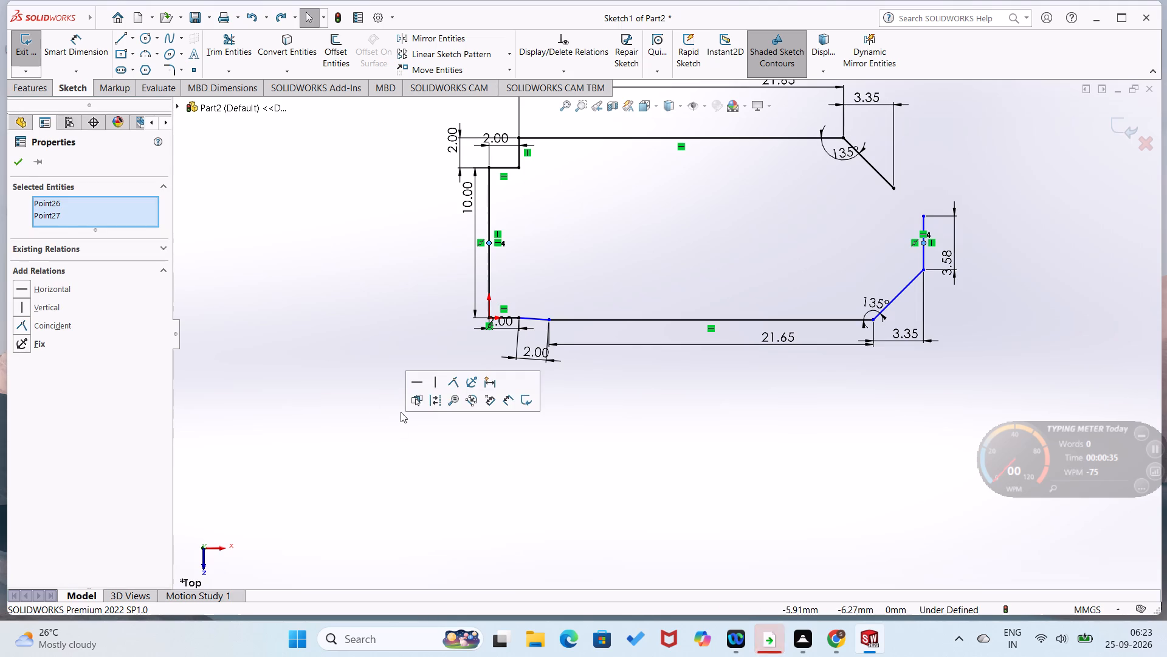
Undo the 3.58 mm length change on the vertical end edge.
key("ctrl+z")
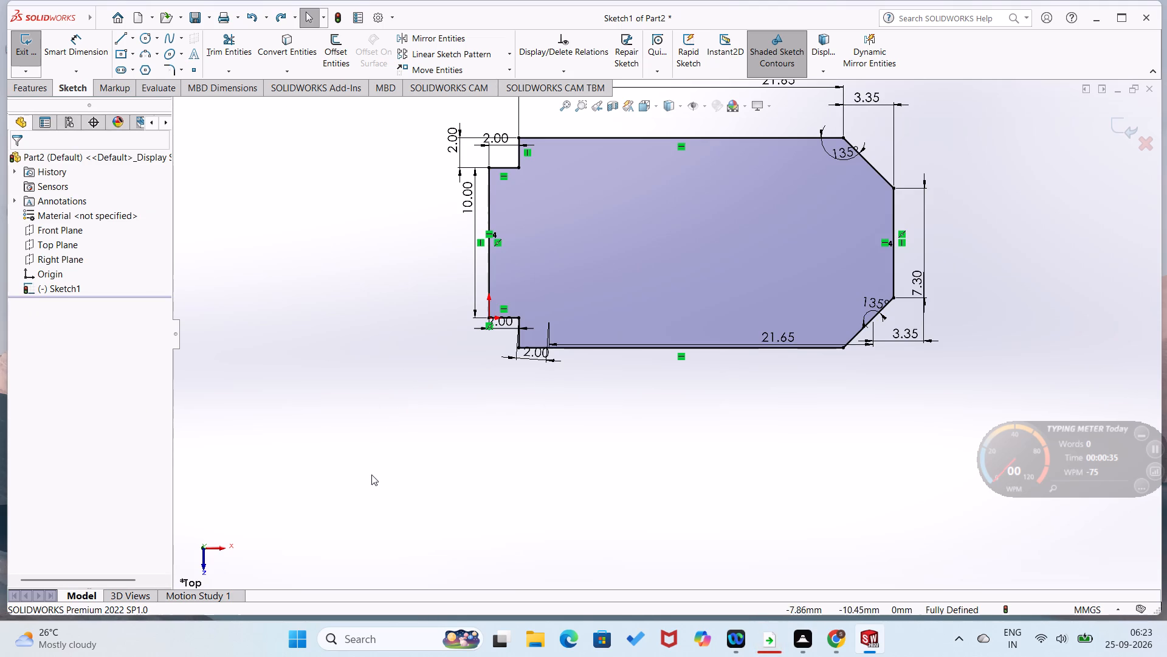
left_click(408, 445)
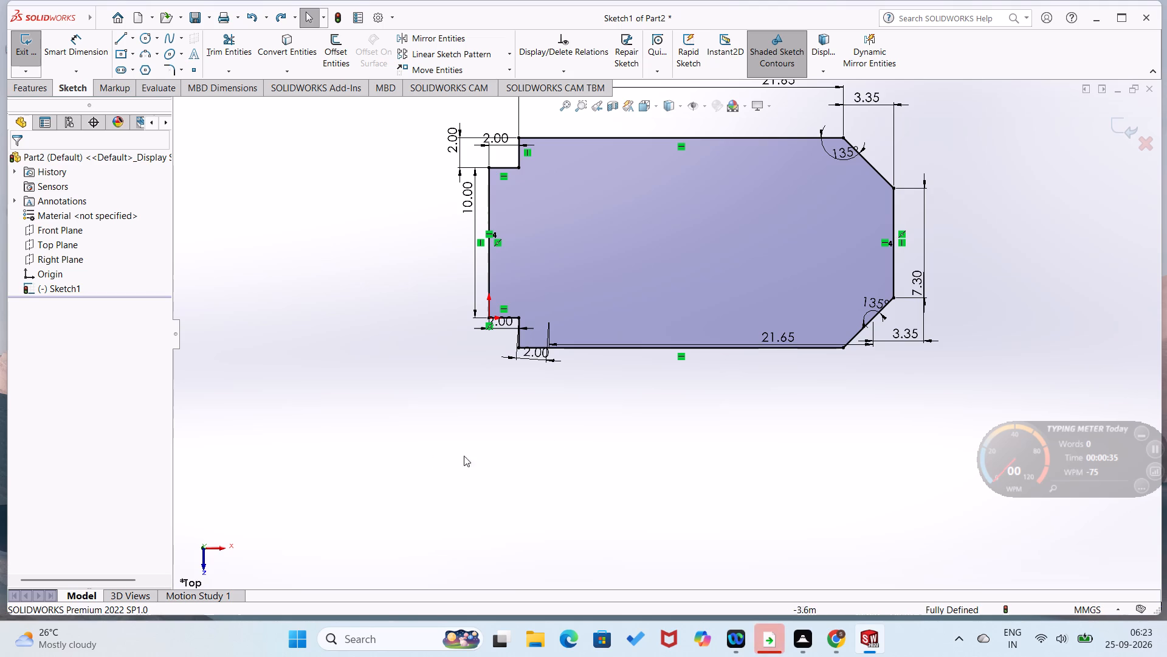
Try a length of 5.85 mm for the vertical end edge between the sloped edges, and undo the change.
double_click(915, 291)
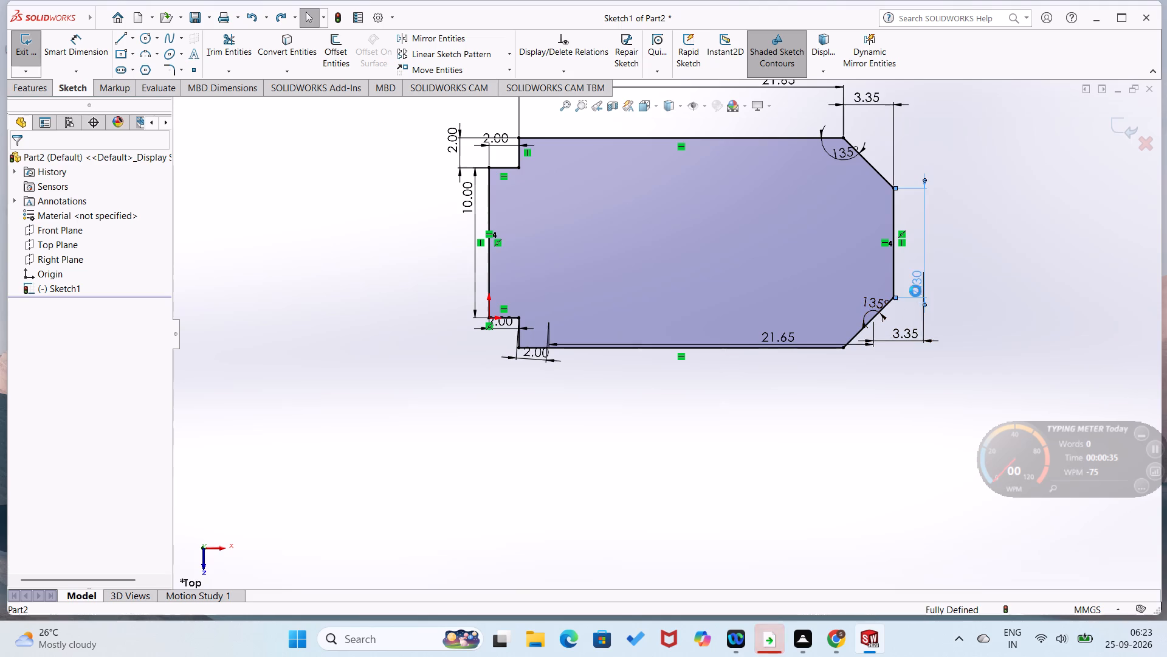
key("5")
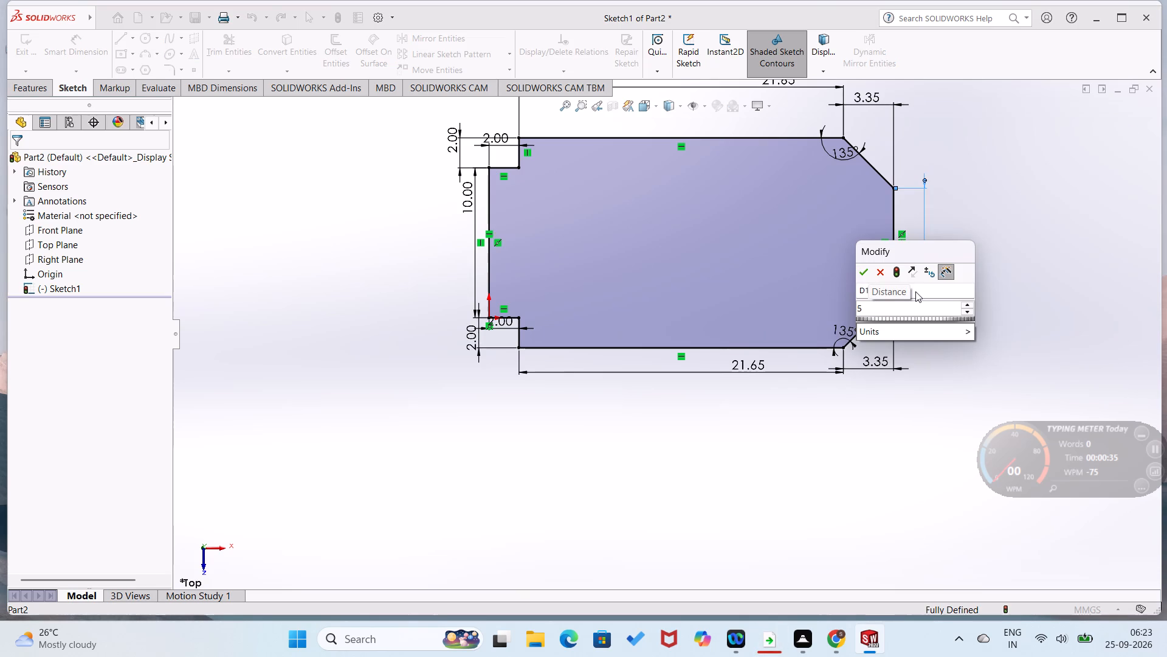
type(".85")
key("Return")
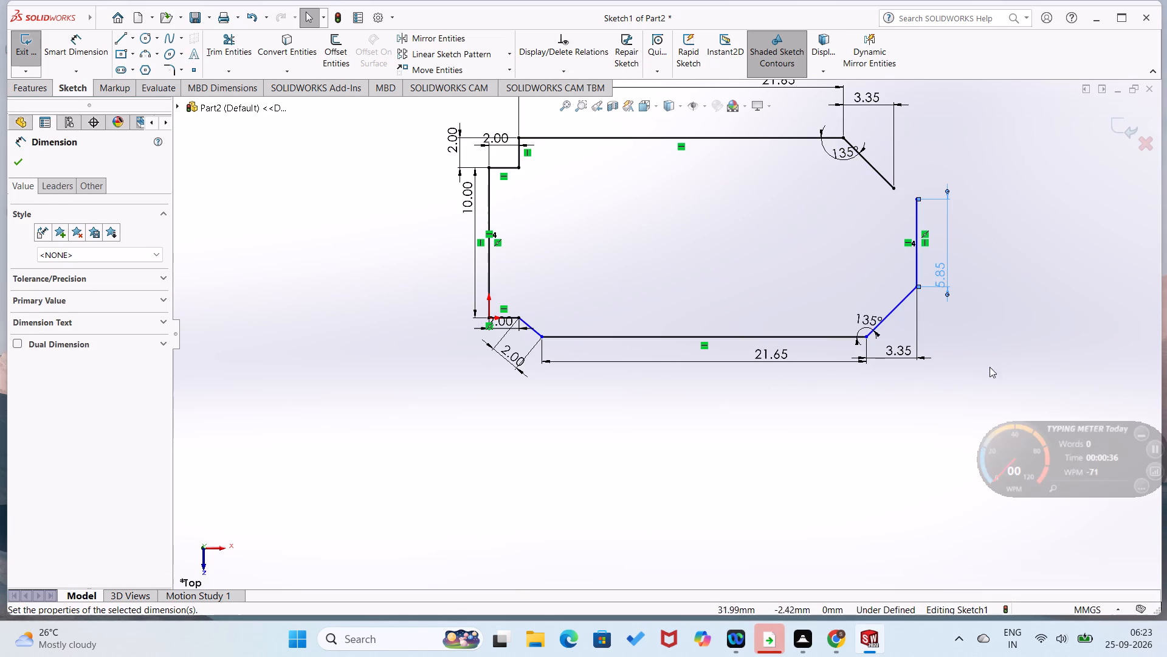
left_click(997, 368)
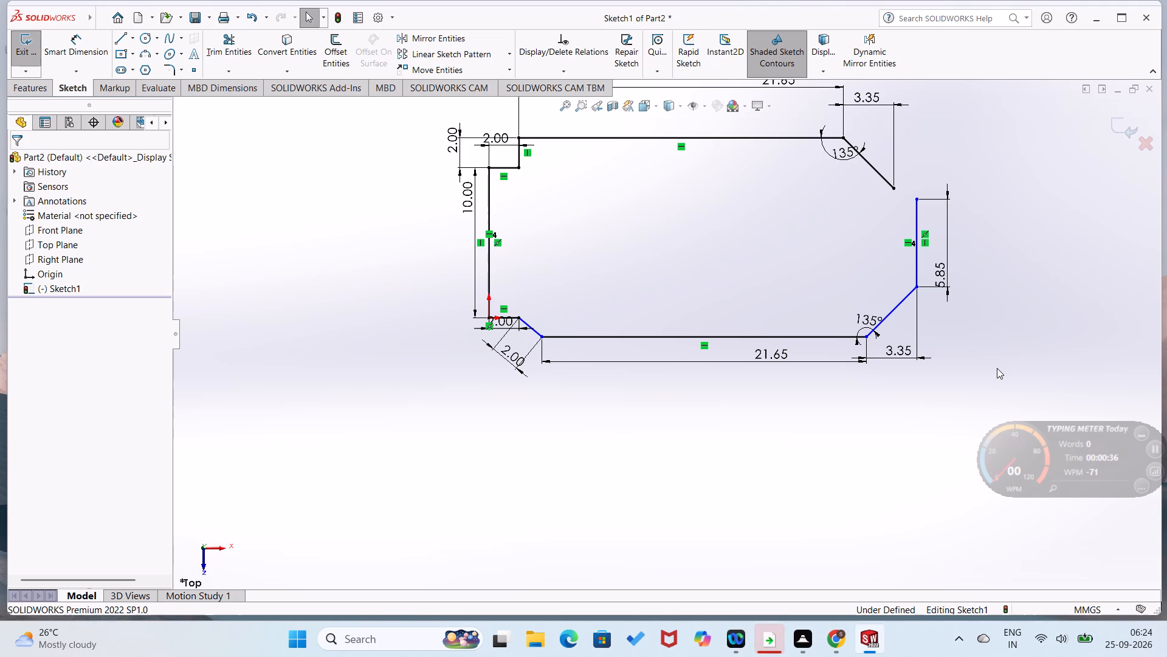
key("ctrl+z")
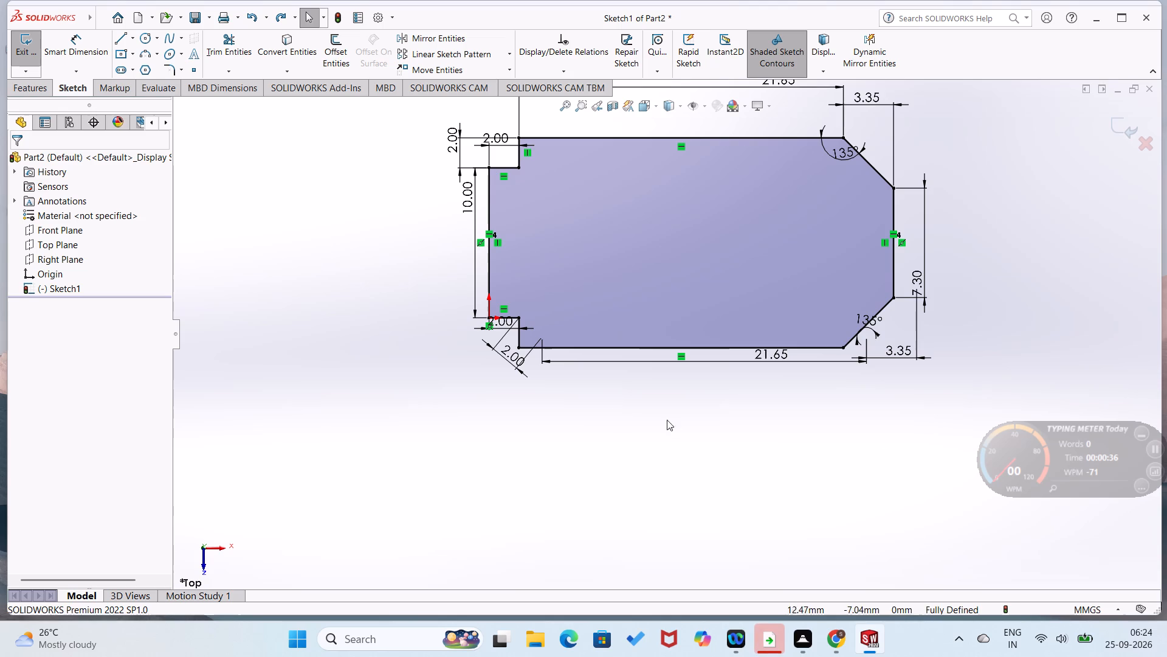
Extrude the closed profile region as a boss with a blind depth of 0.90 mm from the sketch plane.
scroll(280, 262, "up", 1)
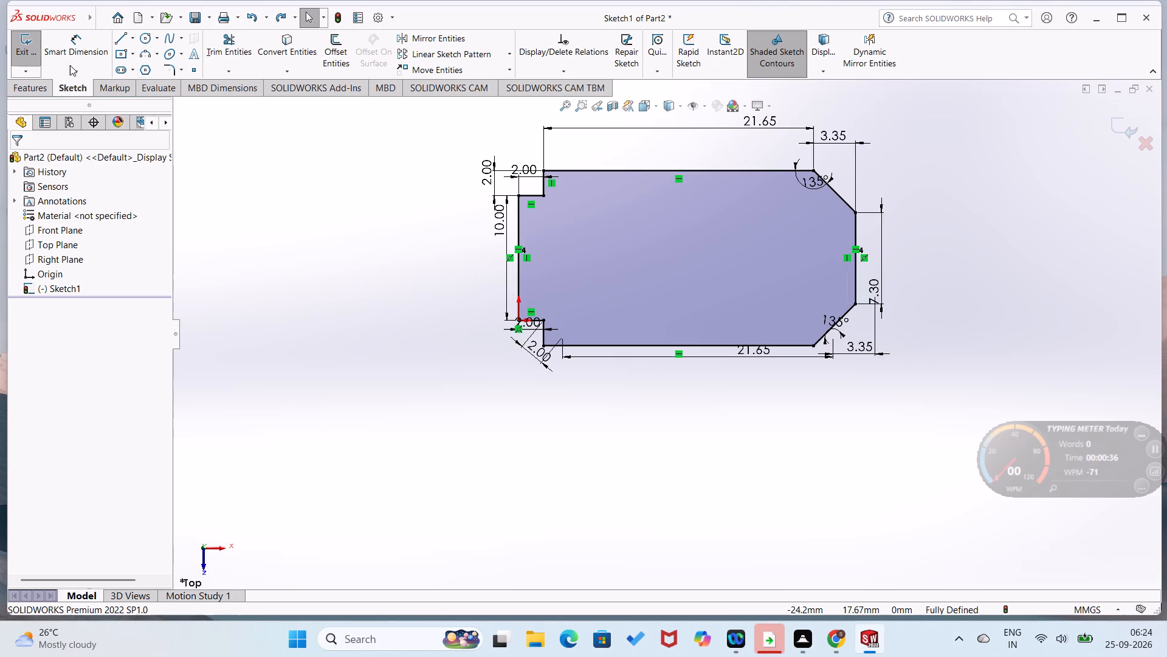
left_click(26, 91)
left_click(35, 51)
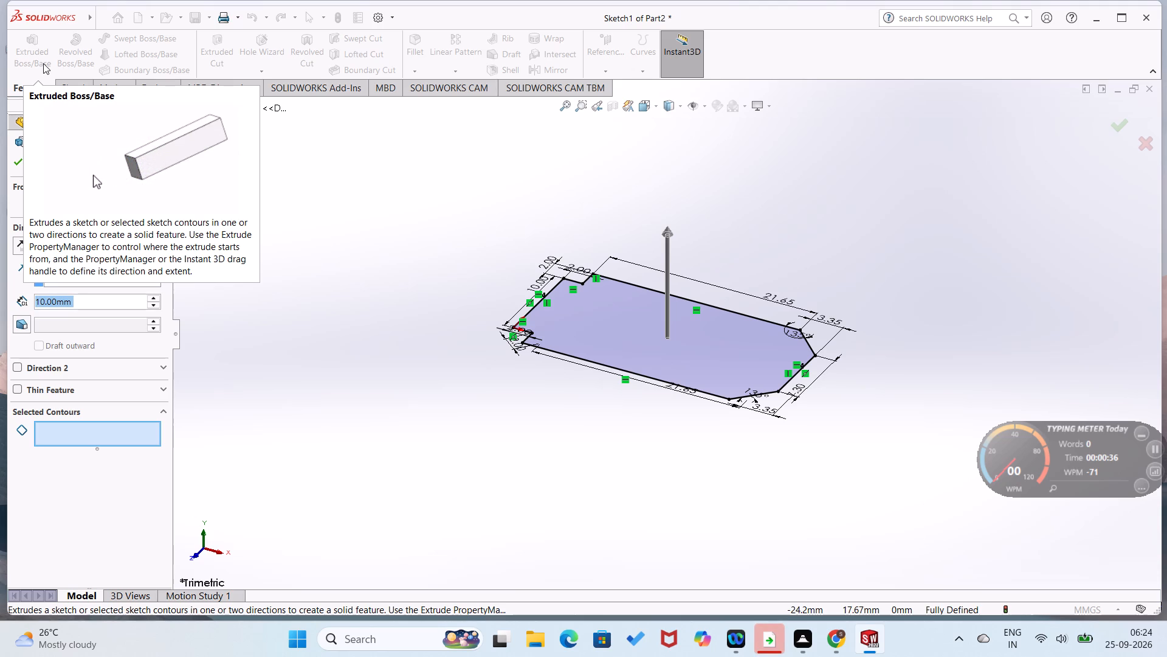
left_click(302, 367)
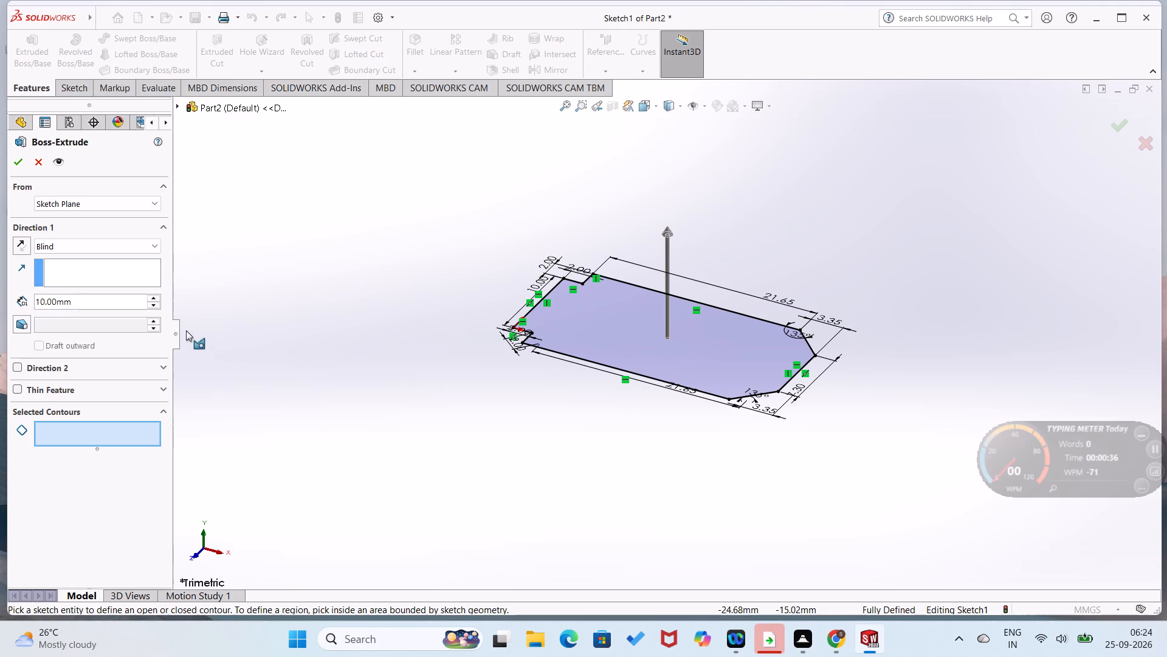
left_click_drag(143, 312, 50, 304)
left_click(75, 302)
left_click_drag(71, 302, 53, 302)
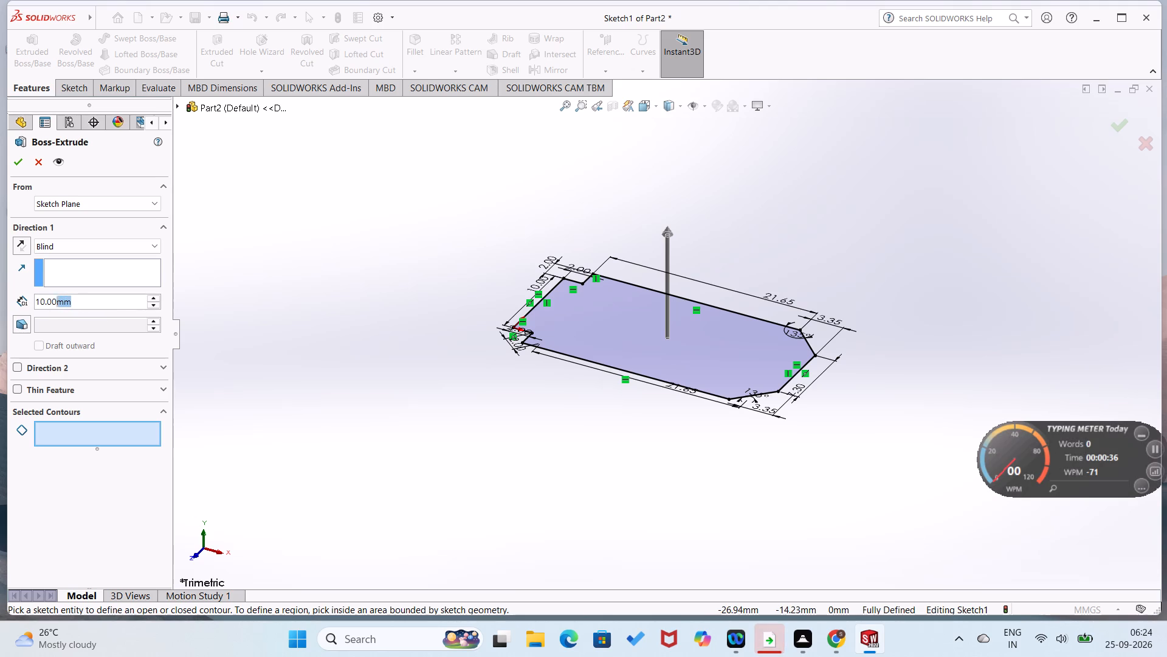
left_click_drag(53, 302, 7, 300)
type(".90")
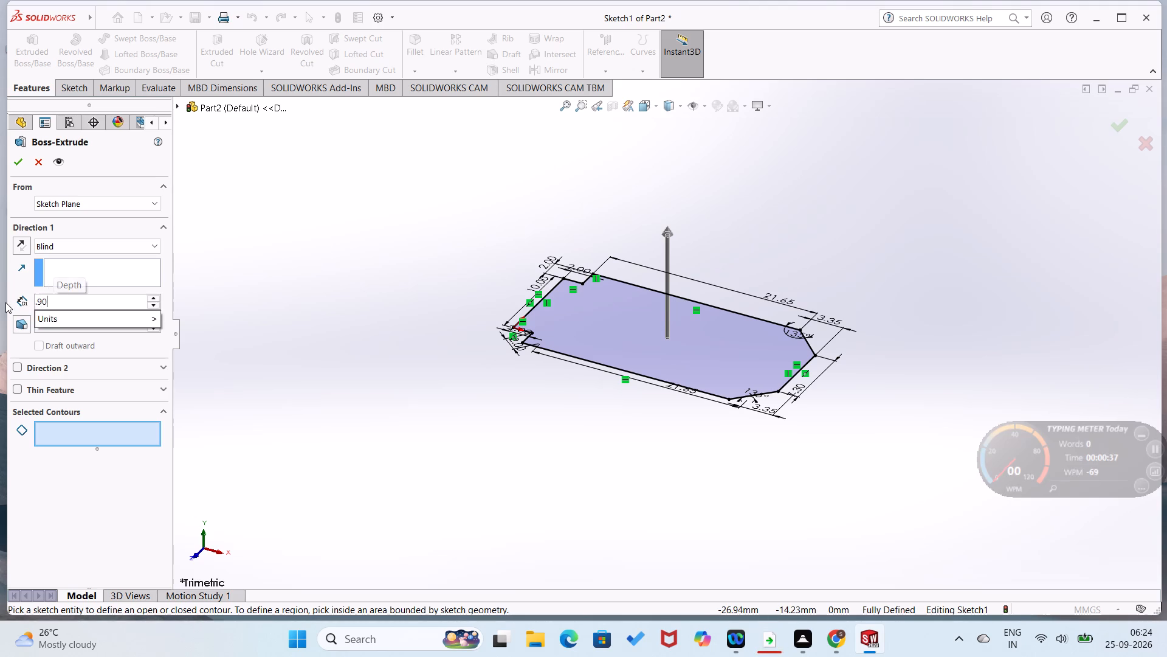
key("Return")
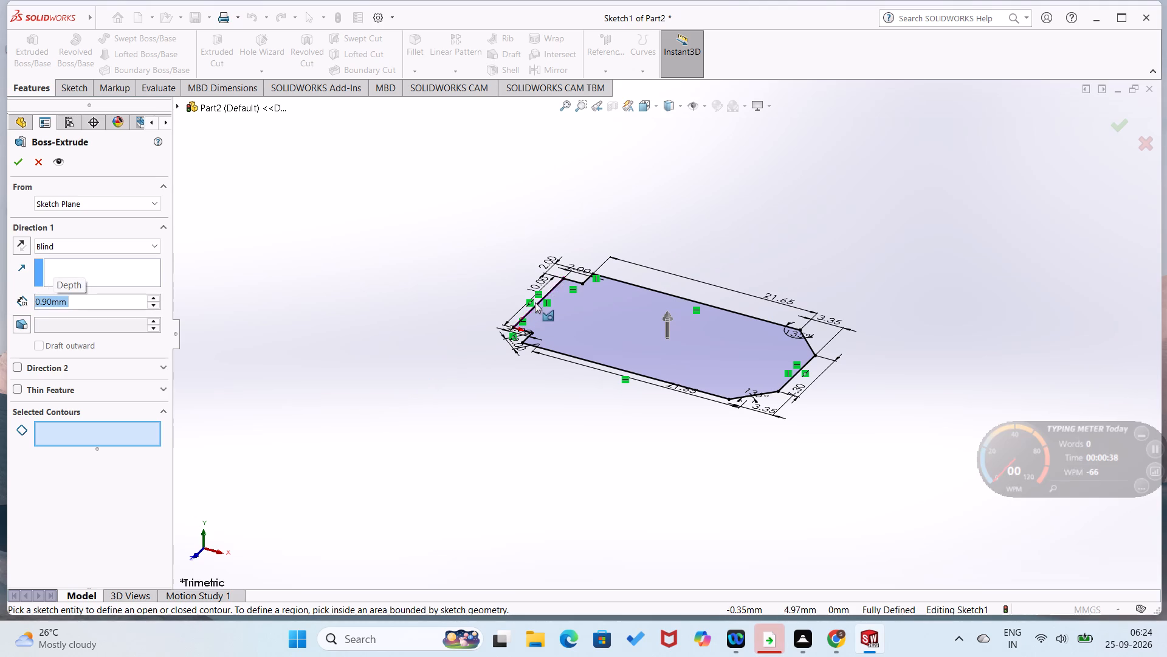
left_click(559, 327)
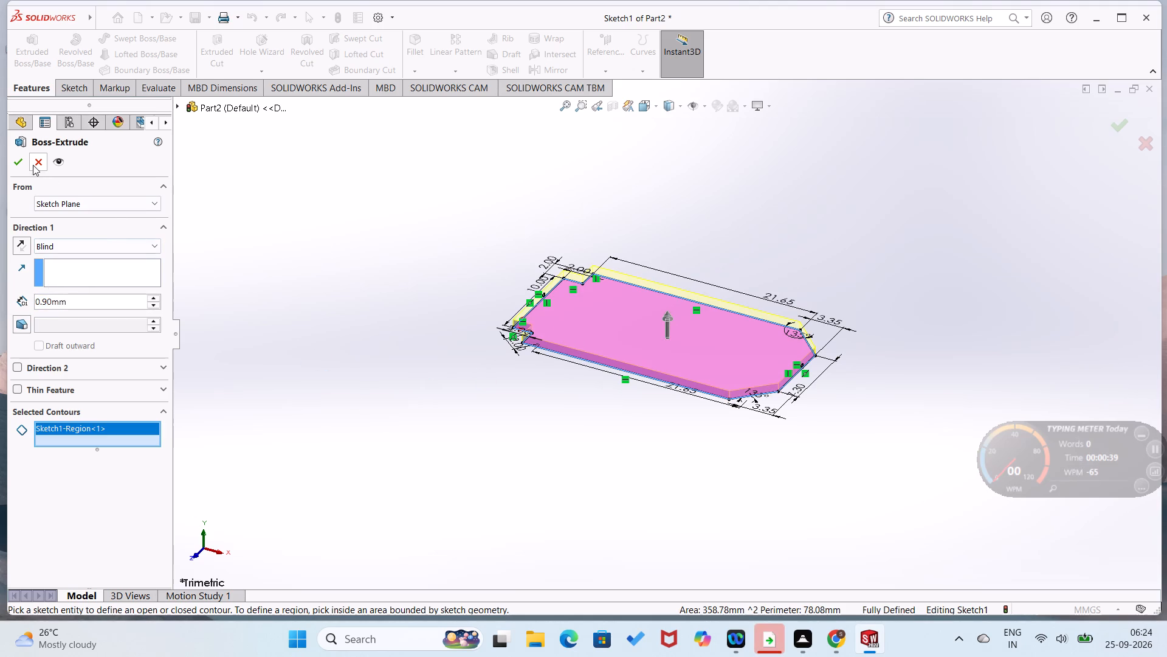
left_click(22, 161)
left_click(317, 336)
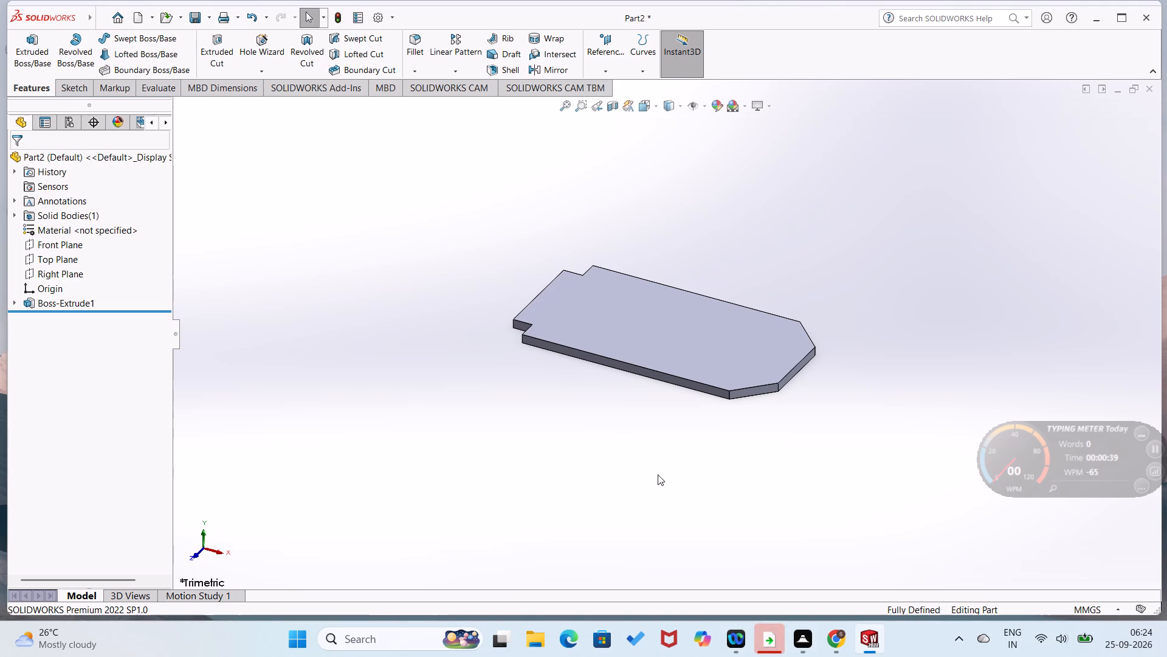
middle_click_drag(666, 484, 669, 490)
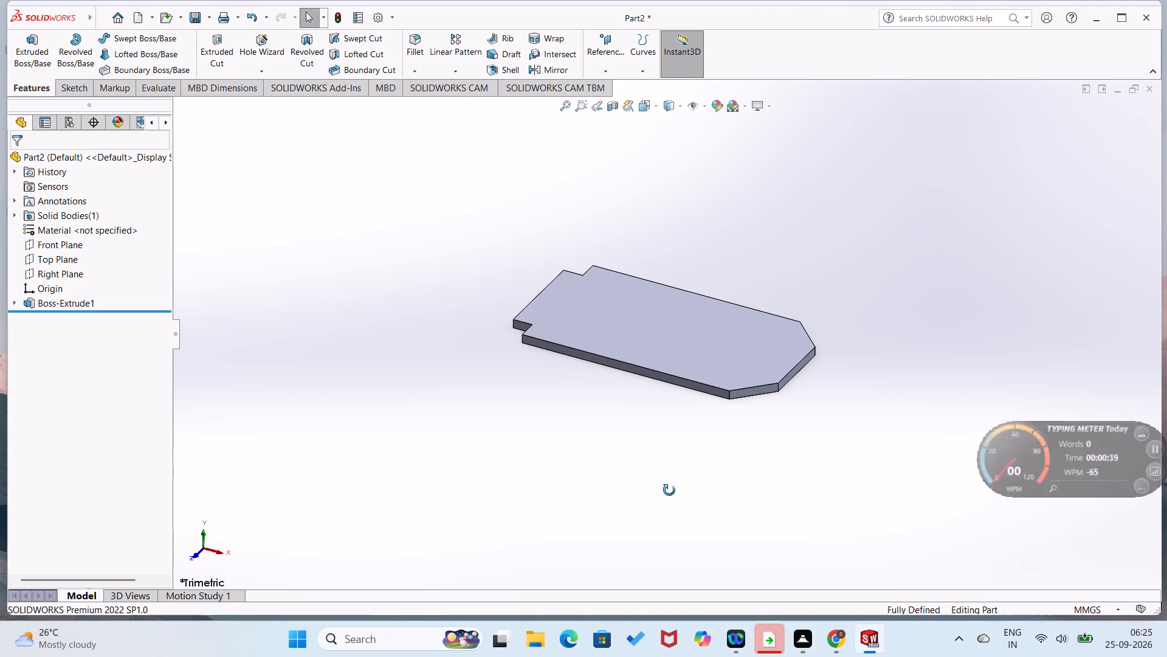
Start a sketch on the plate's stepped end face and draw a vertical line about 3.6 mm up from the bottom corner opposite the origin.
middle_click_drag(669, 490, 751, 552)
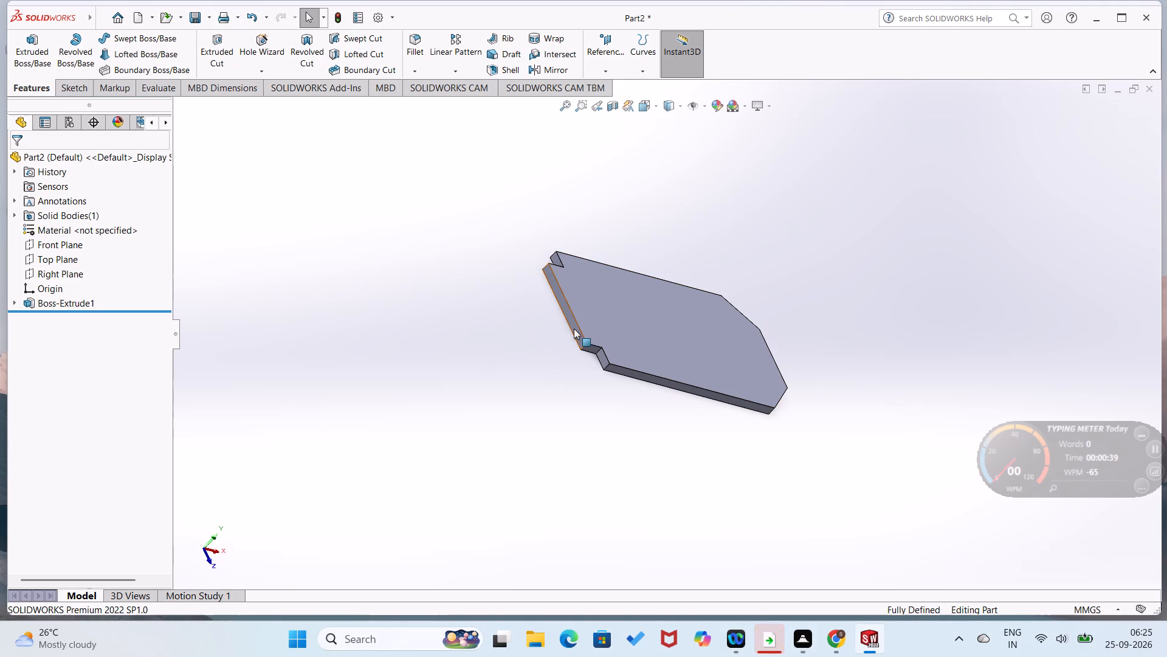
right_click(574, 328)
left_click(611, 306)
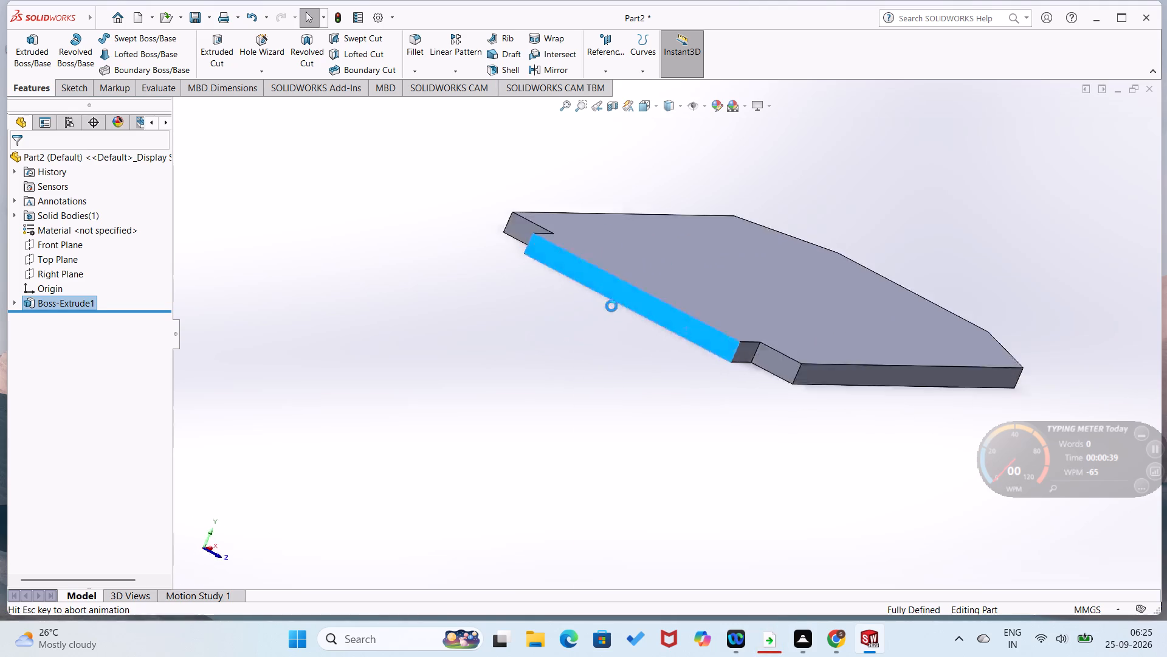
right_click(525, 425)
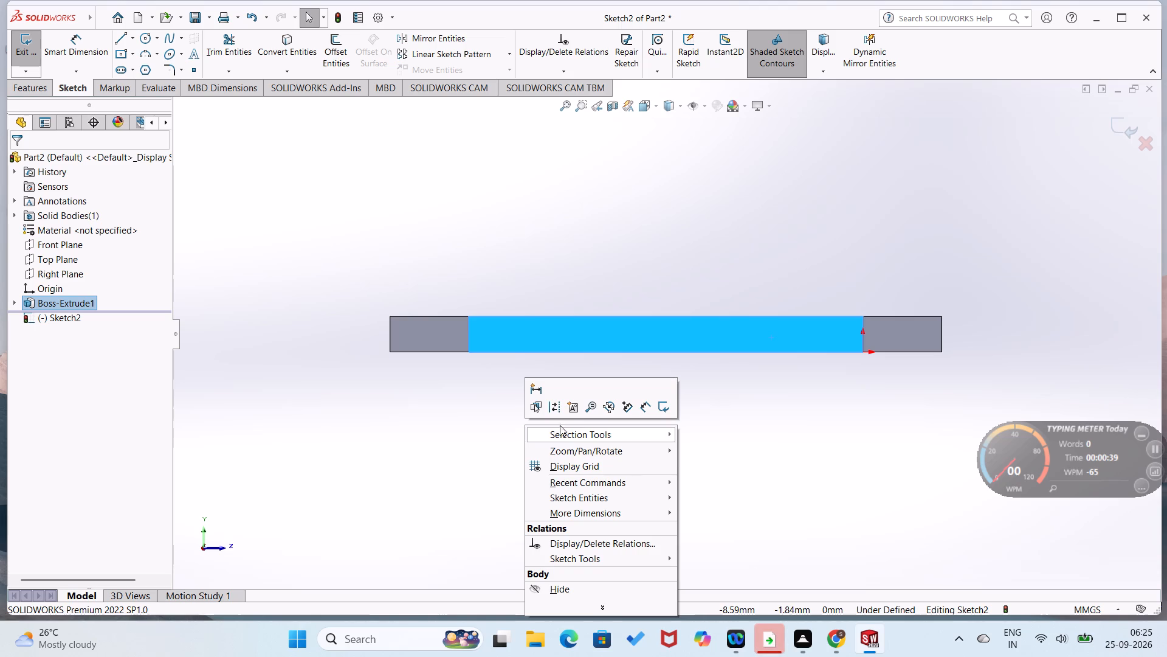
right_click_drag(836, 437, 680, 445)
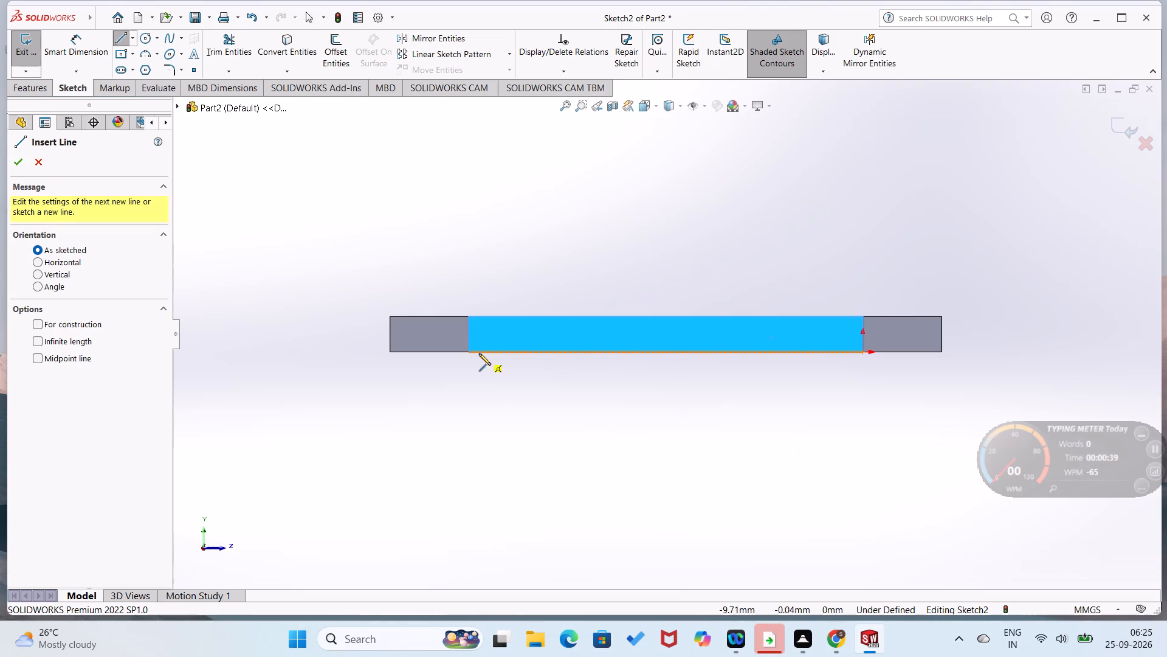
left_click(467, 352)
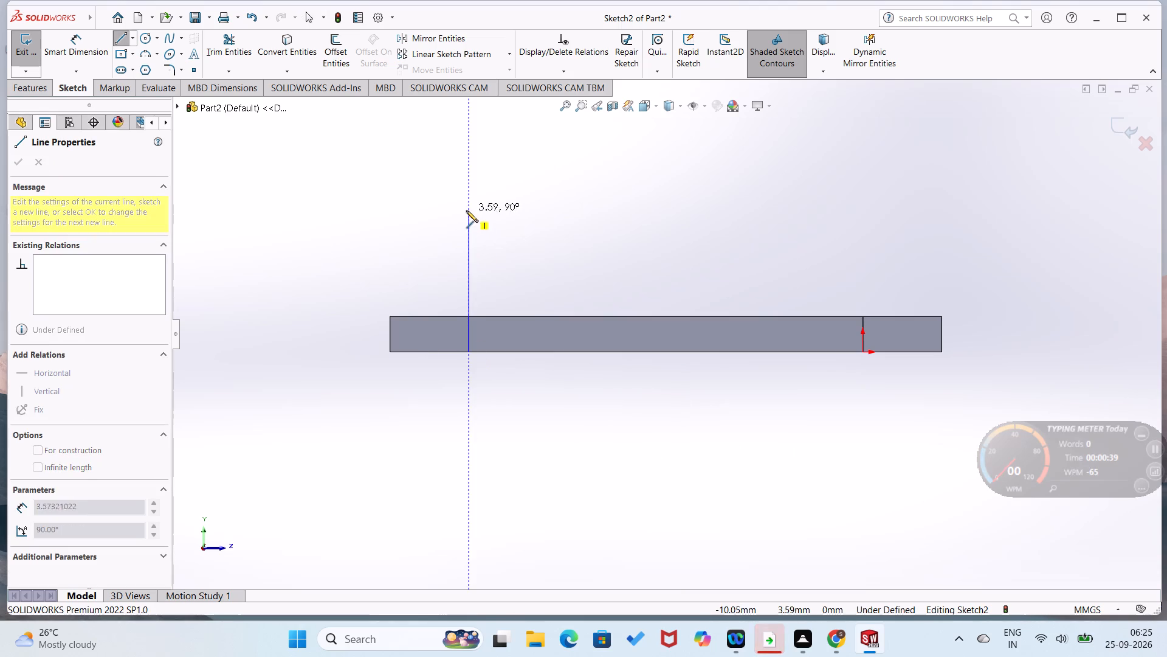
left_click(466, 210)
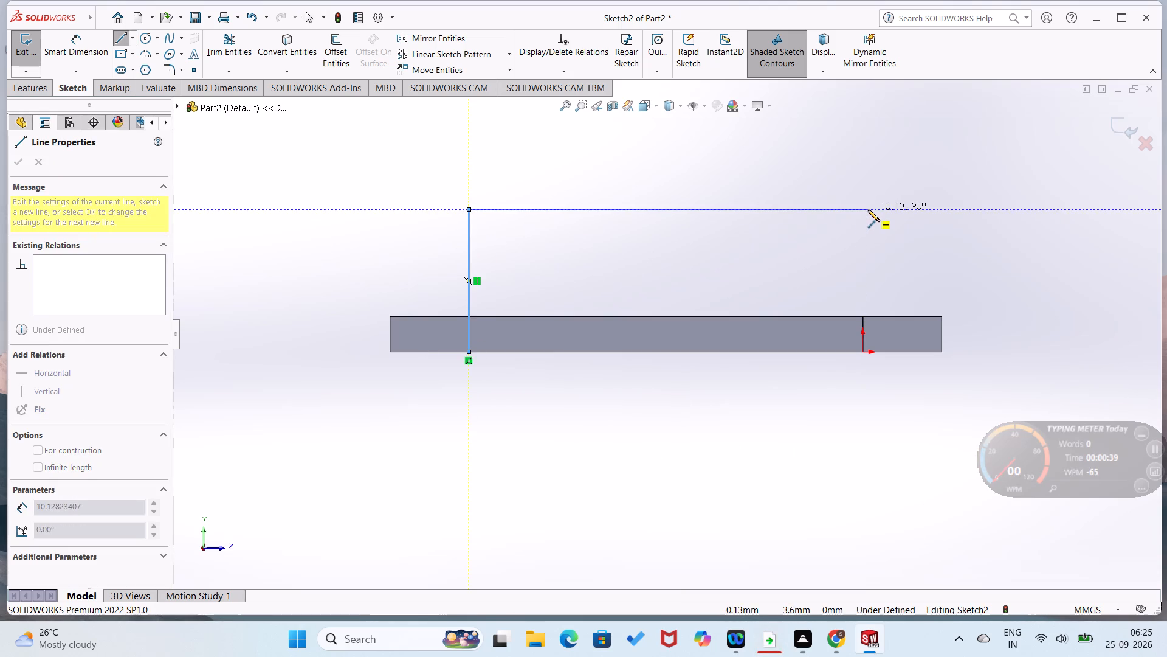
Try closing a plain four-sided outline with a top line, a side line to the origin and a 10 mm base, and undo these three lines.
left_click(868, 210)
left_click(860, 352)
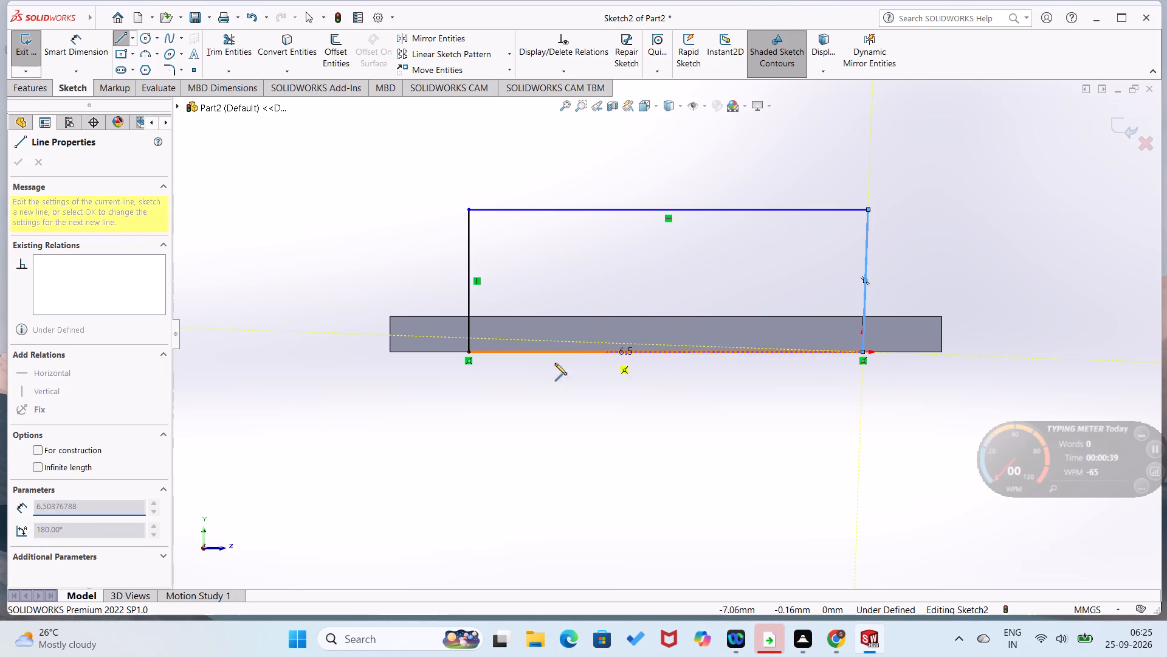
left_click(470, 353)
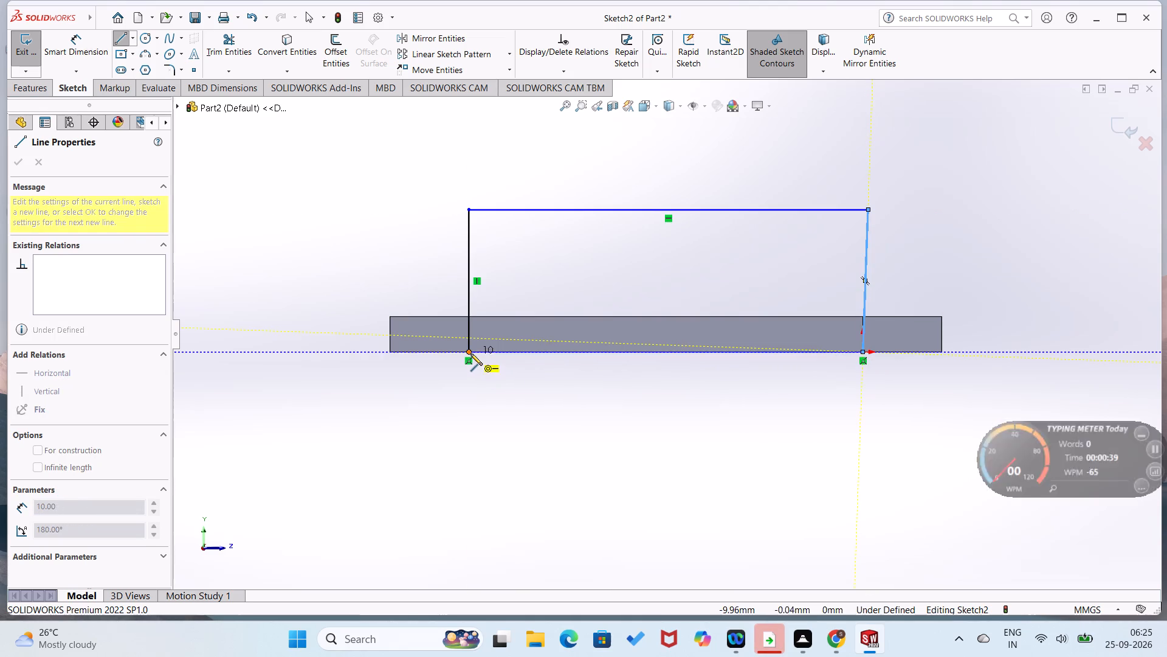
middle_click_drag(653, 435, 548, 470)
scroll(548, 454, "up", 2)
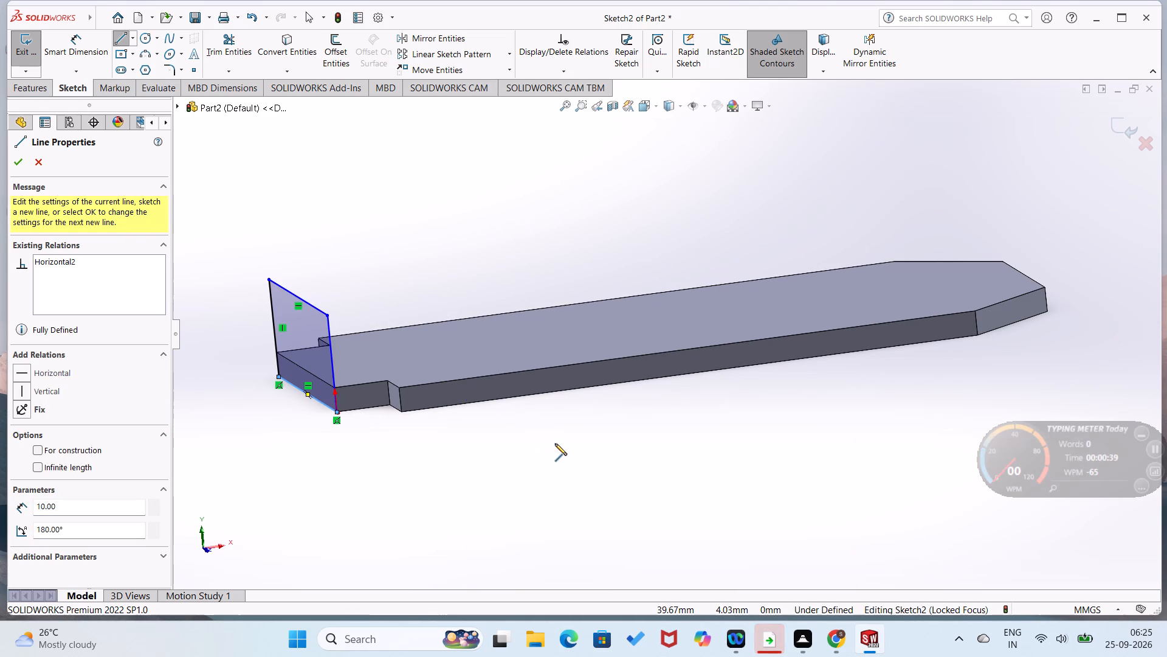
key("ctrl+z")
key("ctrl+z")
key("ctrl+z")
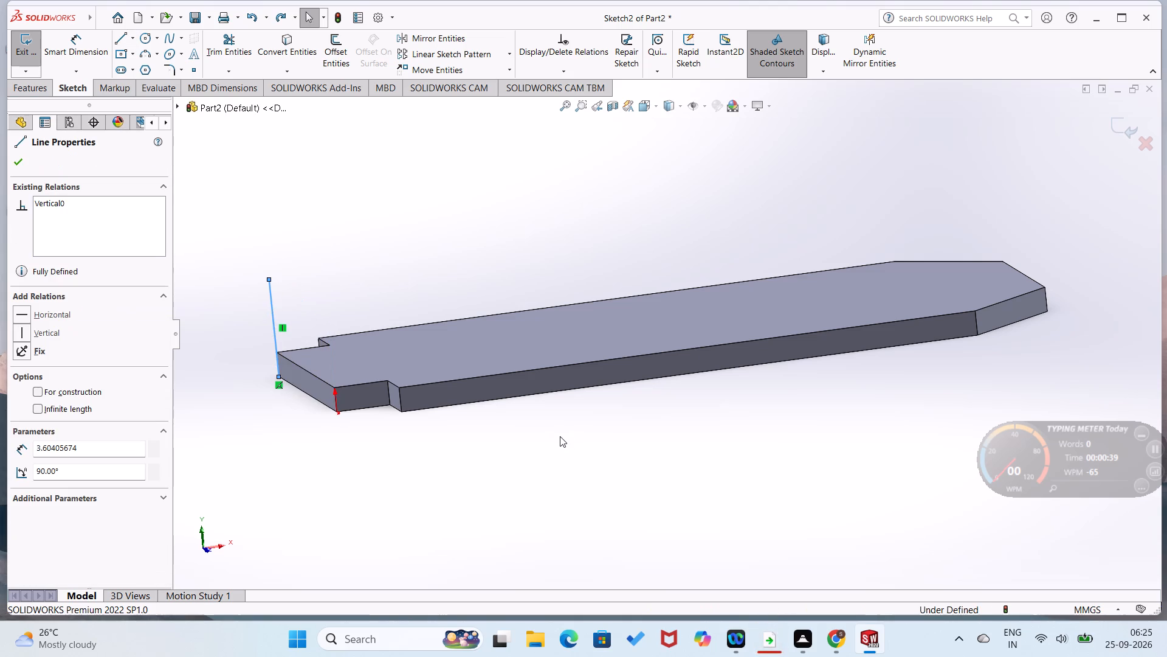
Examine the plate's stepped end and the remaining vertical sketch line from several angles.
key("ctrl+8")
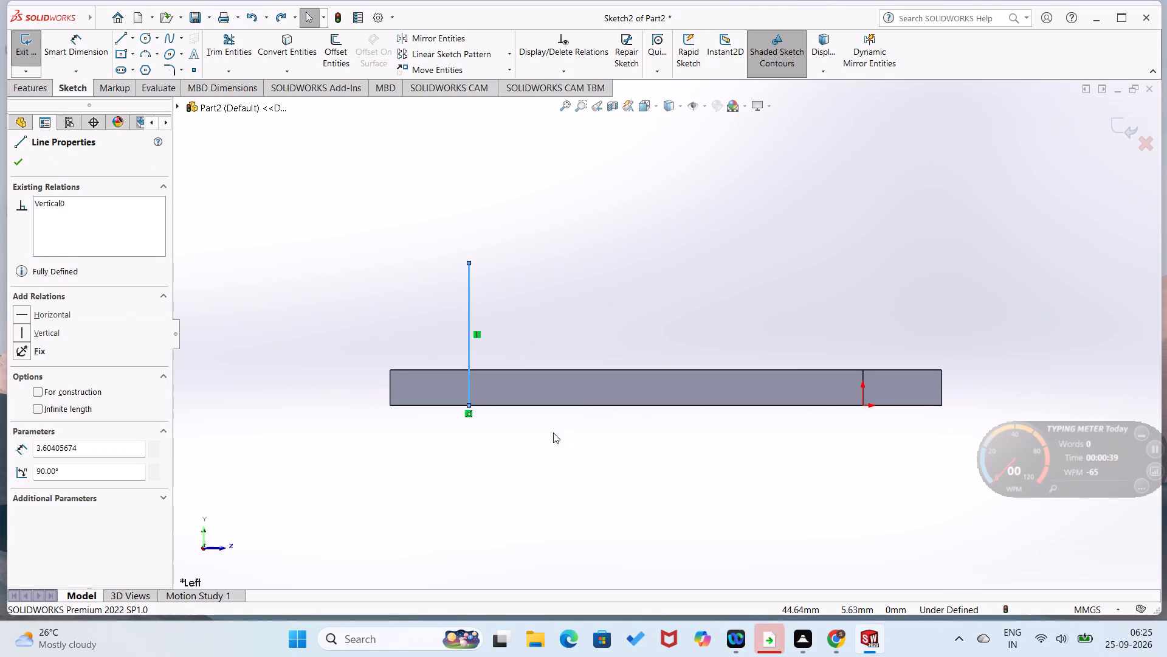
left_click(535, 447)
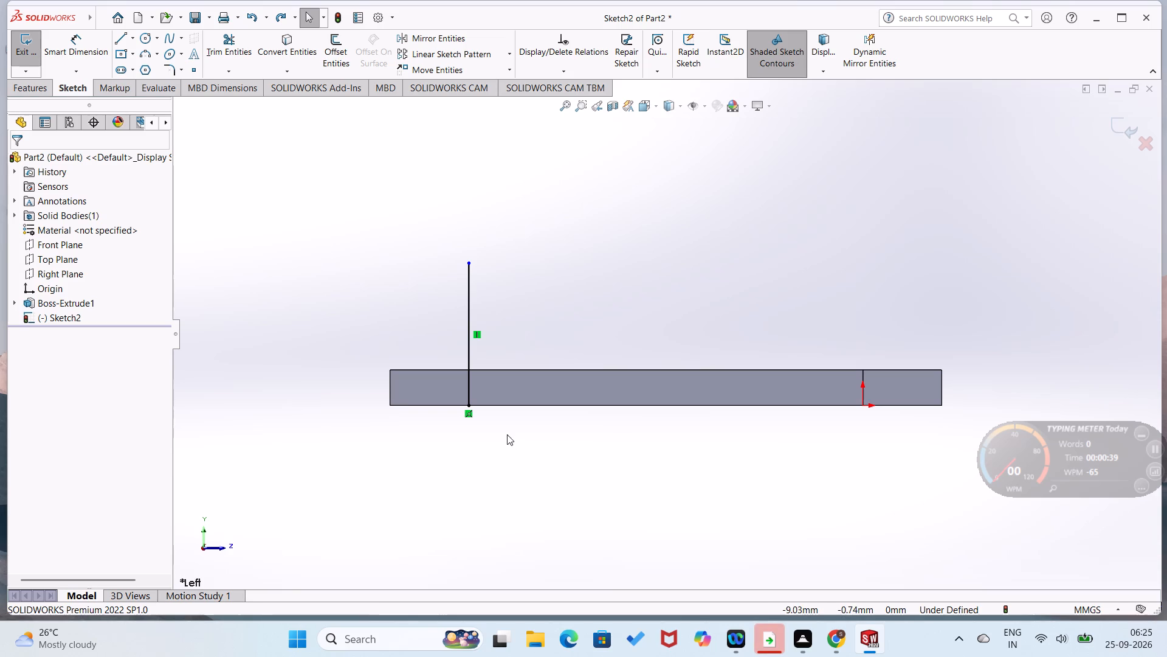
right_click_drag(557, 270, 490, 288)
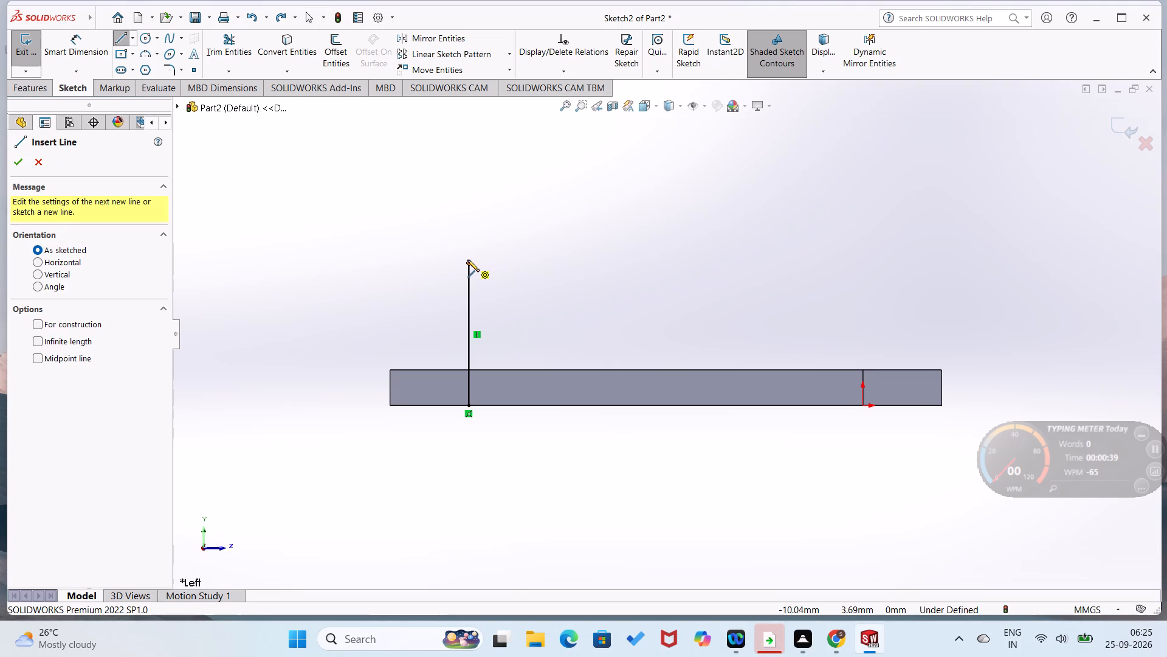
middle_click_drag(624, 293, 495, 333)
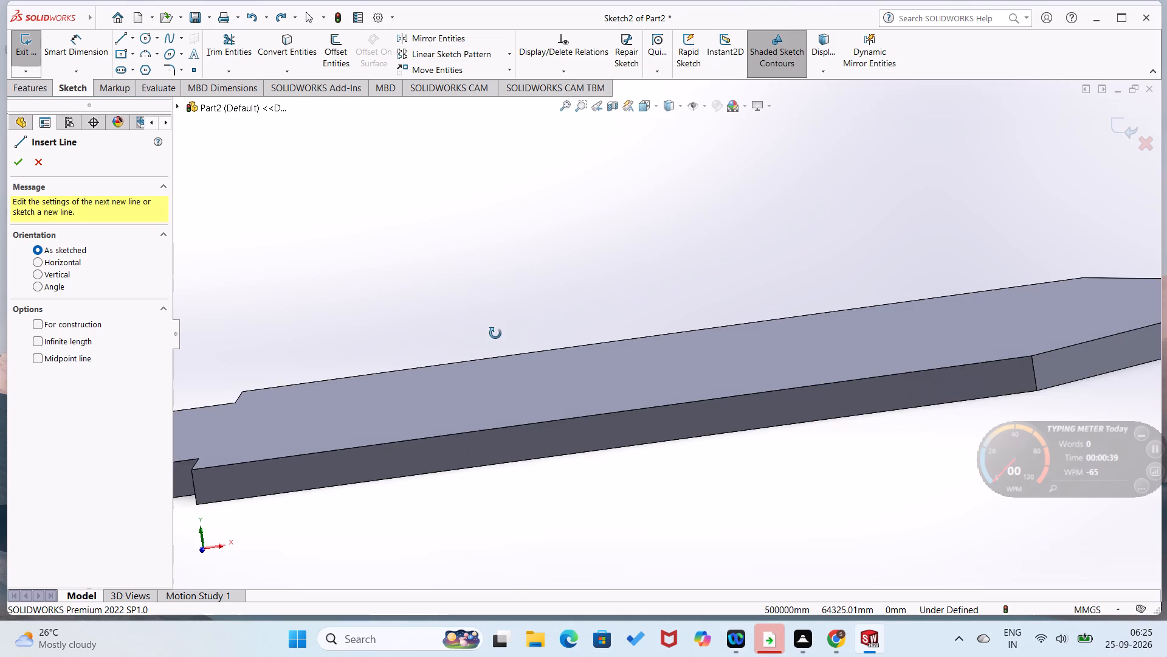
middle_click_drag(495, 333, 481, 341)
scroll(481, 341, "up", 1)
middle_click_drag(480, 342, 480, 347)
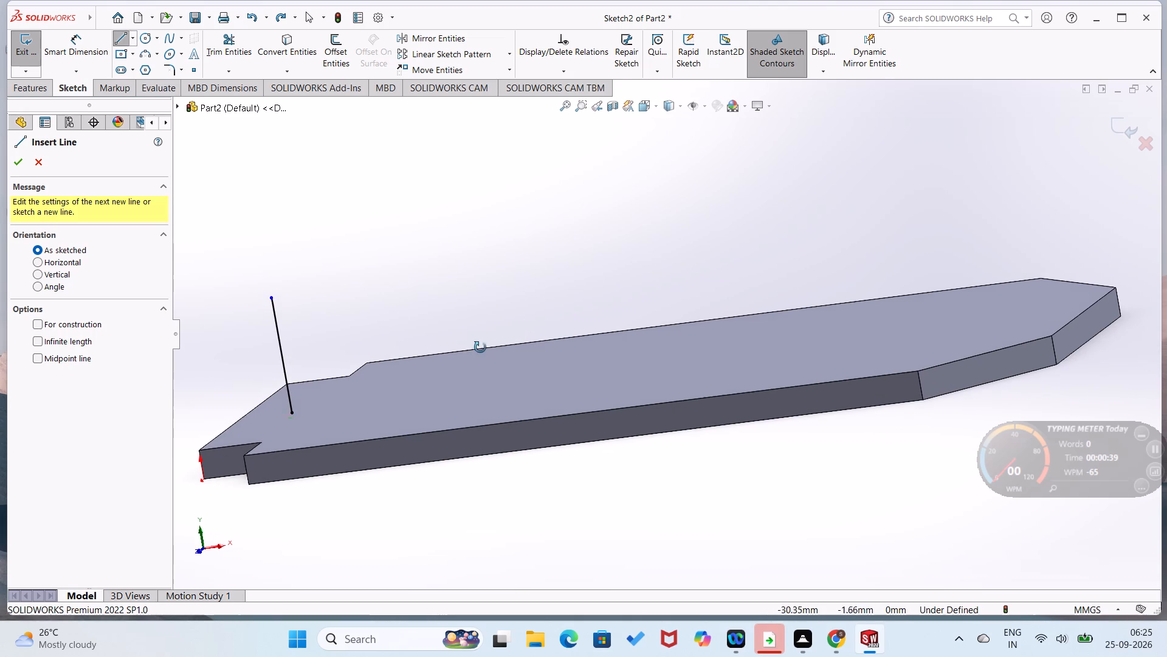
middle_click_drag(480, 347, 484, 370)
scroll(484, 370, "down", 1)
middle_click_drag(305, 353, 339, 382)
scroll(305, 353, "down", 1)
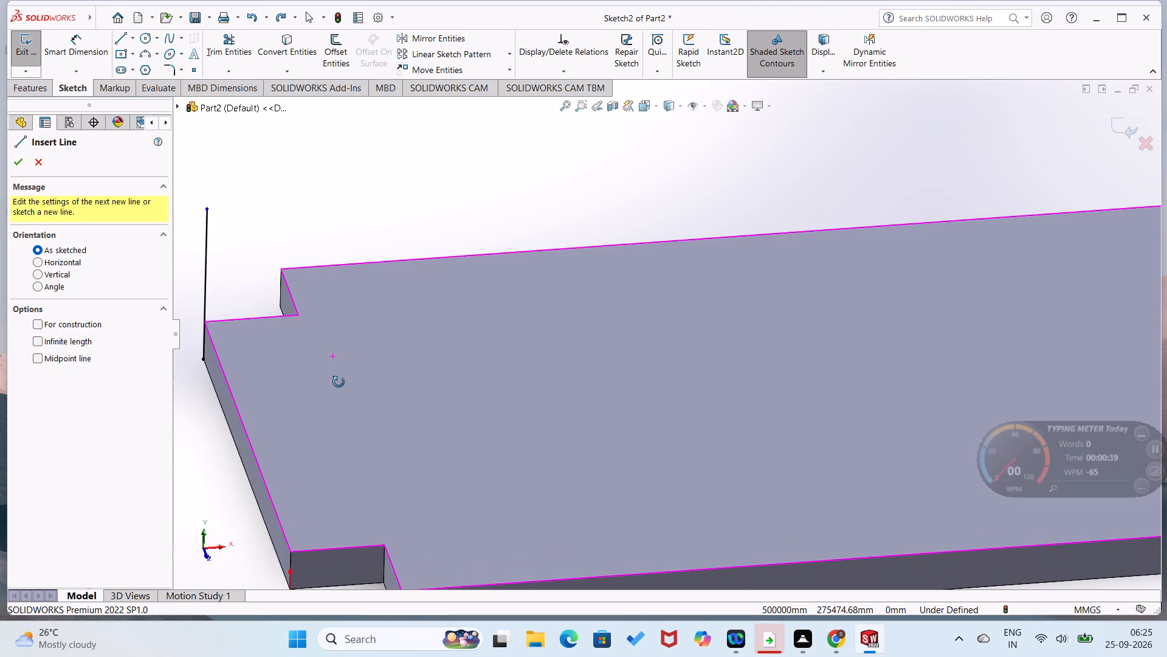
middle_click_drag(339, 382, 325, 366)
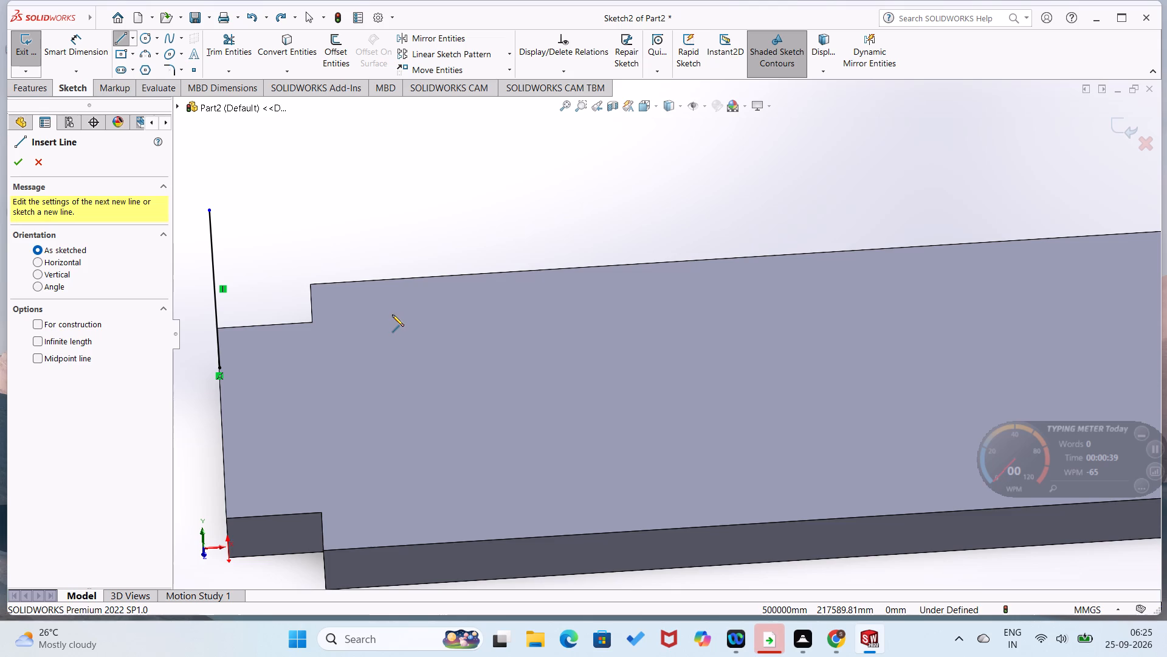
key("ctrl+8")
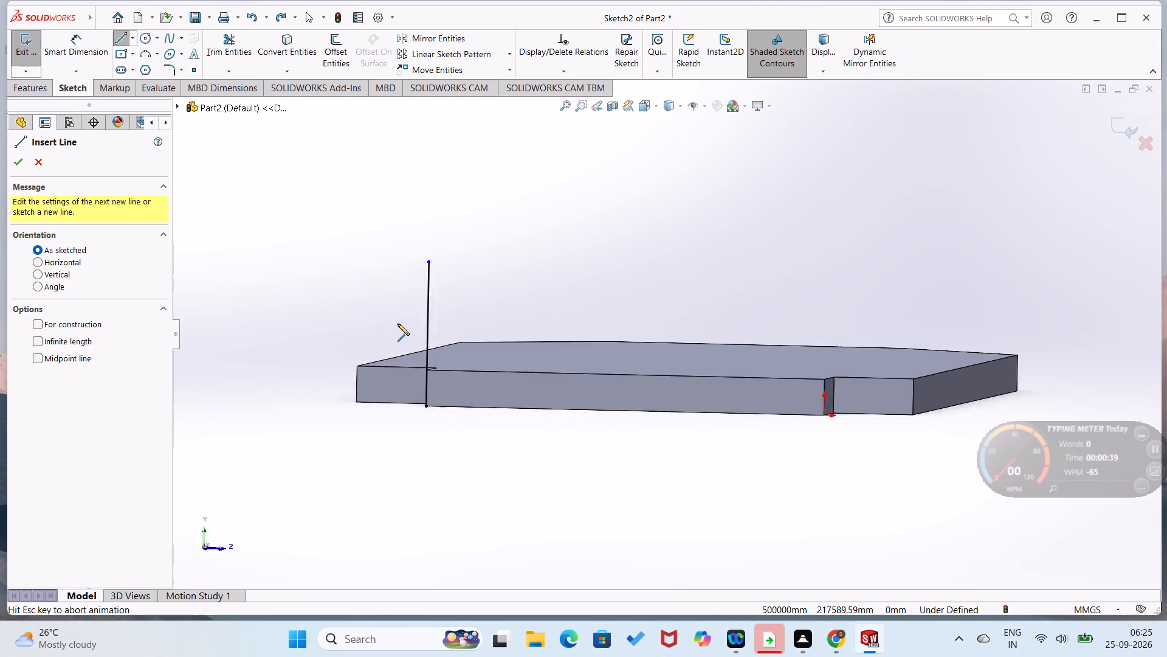
Continue from the vertical line's upper end with a rectangular notch about 1.3 mm deep into the profile and a short vertical line above it.
right_click_drag(401, 318, 351, 332)
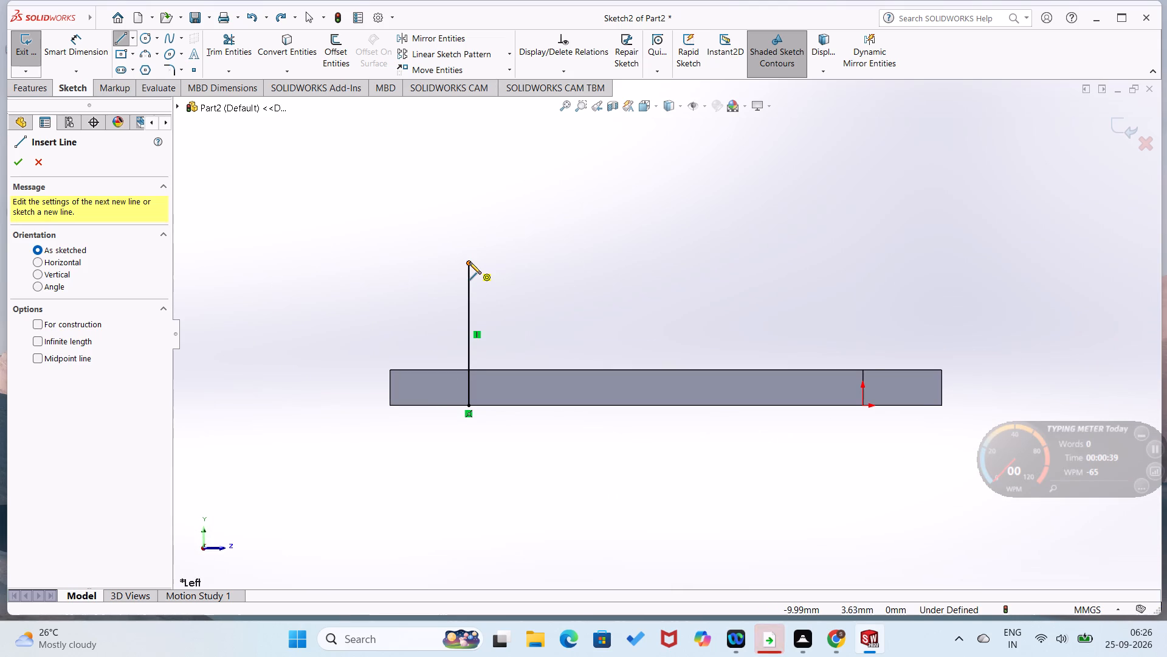
left_click(469, 262)
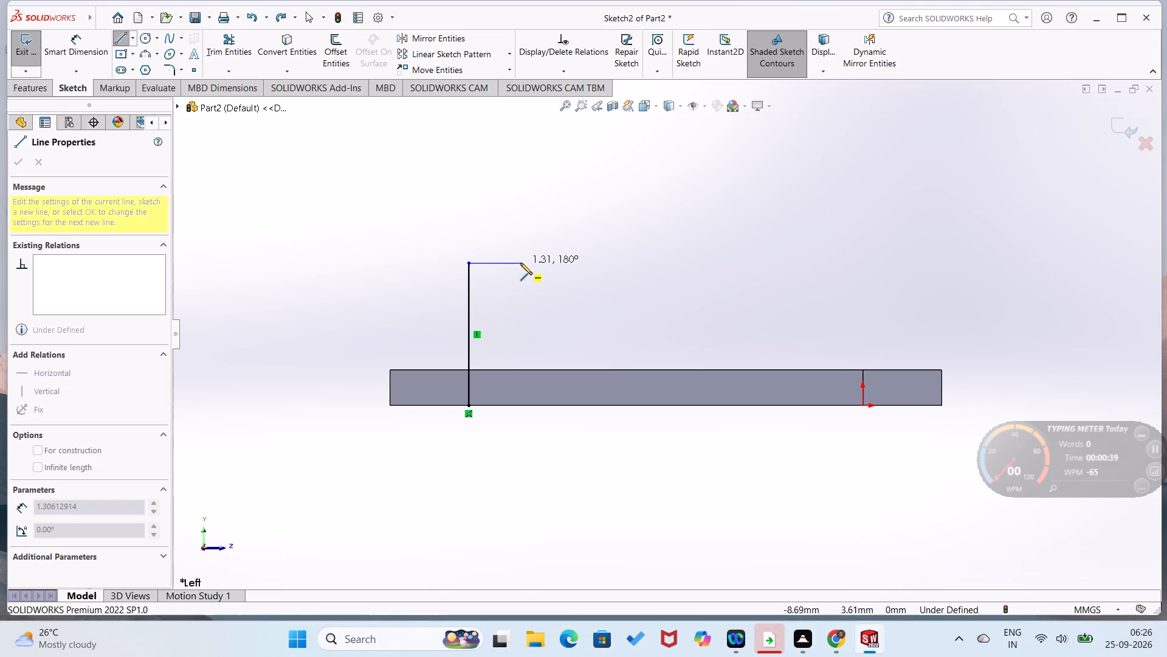
left_click(520, 263)
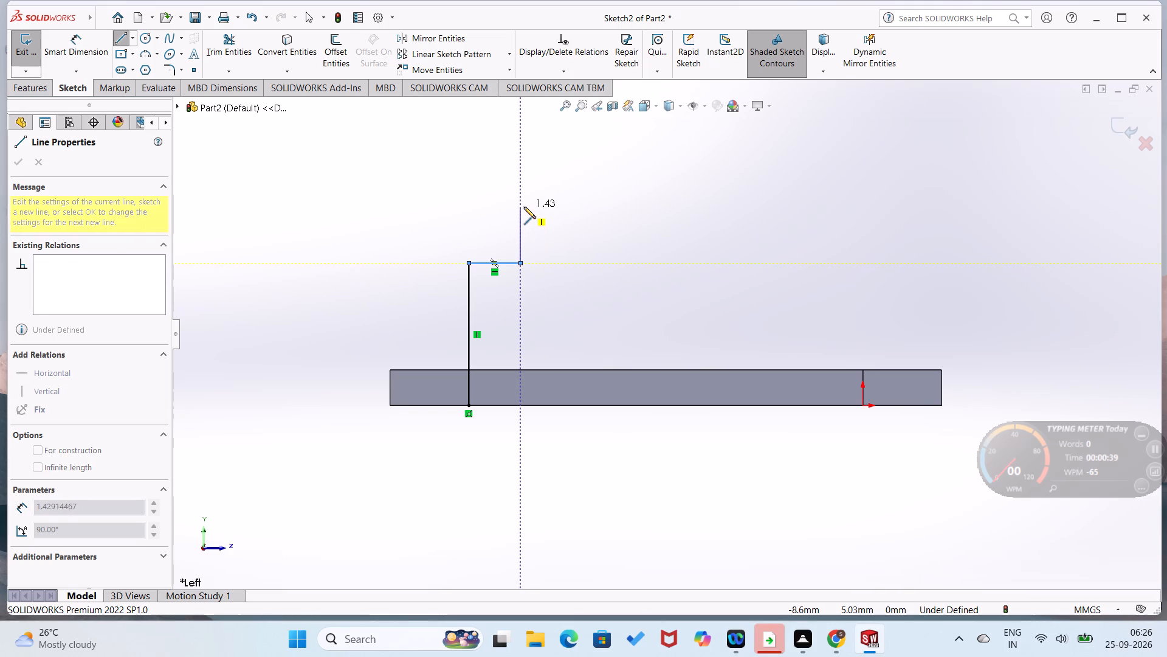
left_click(523, 175)
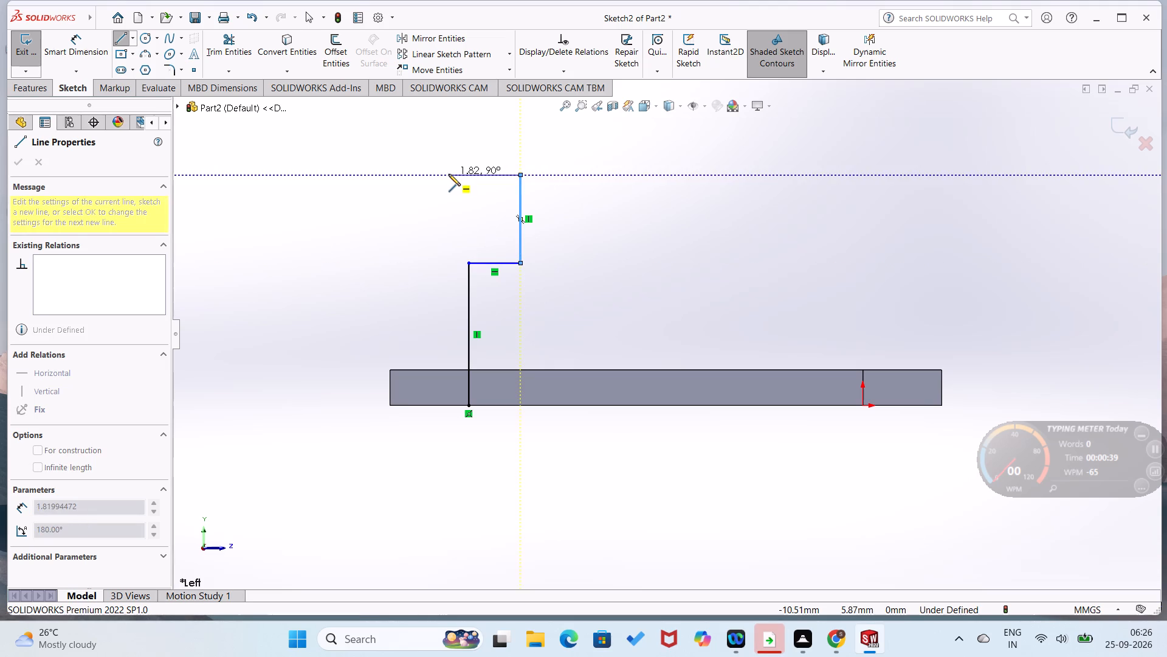
left_click(467, 177)
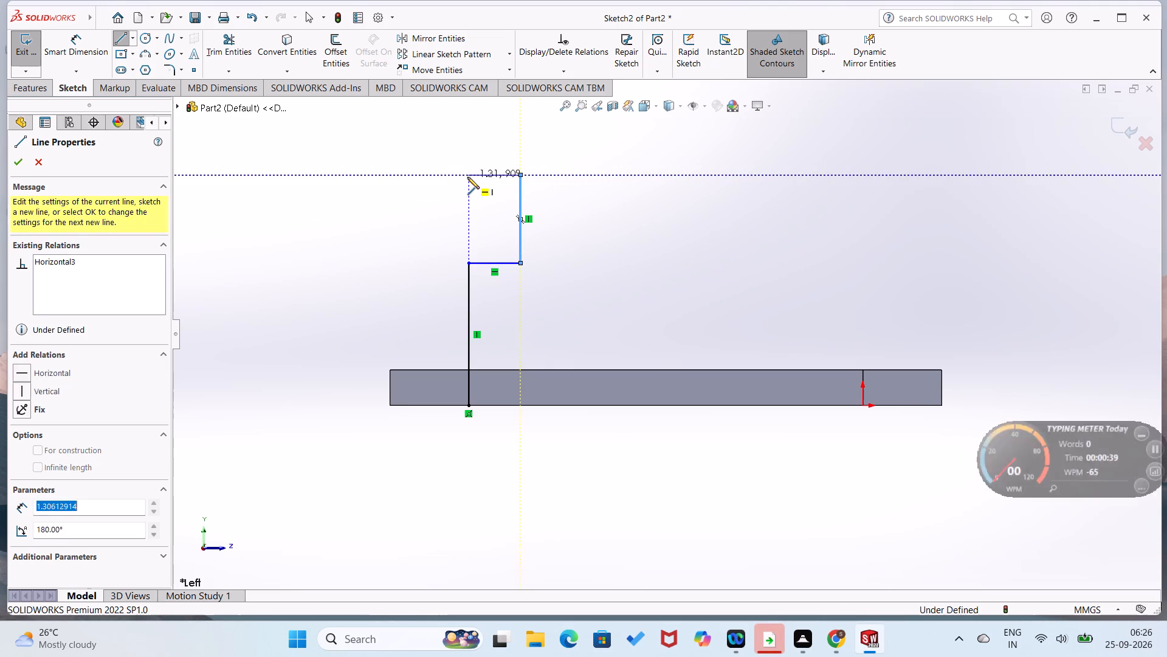
left_click(468, 120)
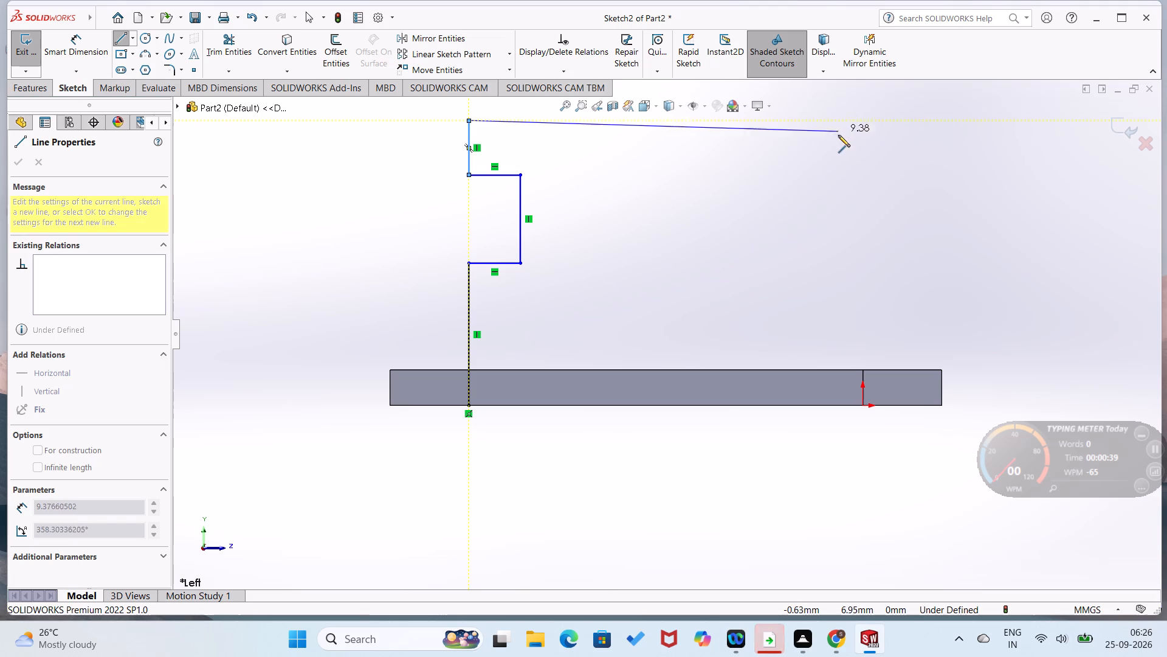
right_click_drag(821, 272, 853, 165)
Draw the opposite side up from the origin with a facing notch about 1.5 mm deep, ending level with the first side at about 7.25 mm.
right_click_drag(979, 292, 914, 277)
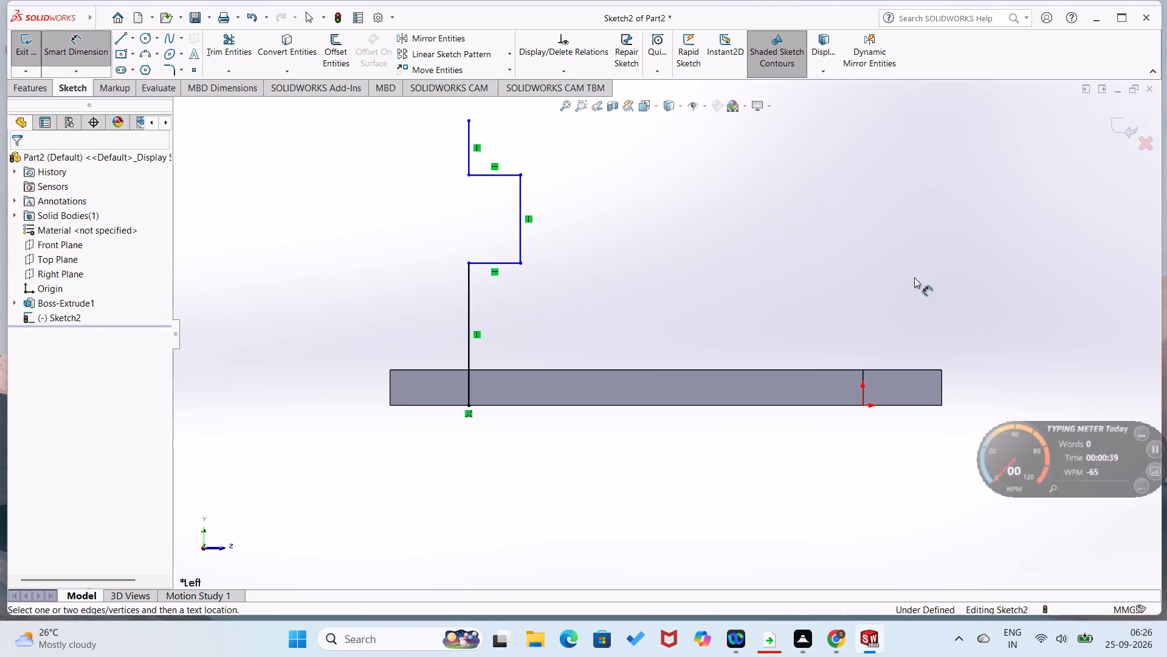
right_click_drag(914, 277, 887, 284)
left_click(863, 407)
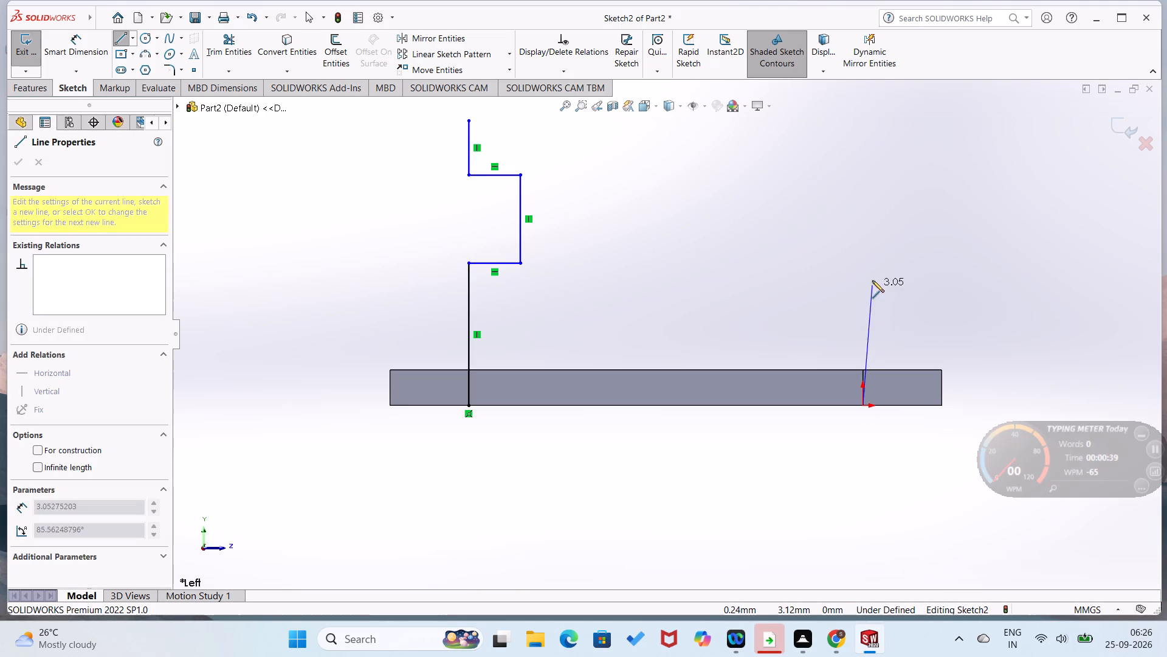
left_click(859, 262)
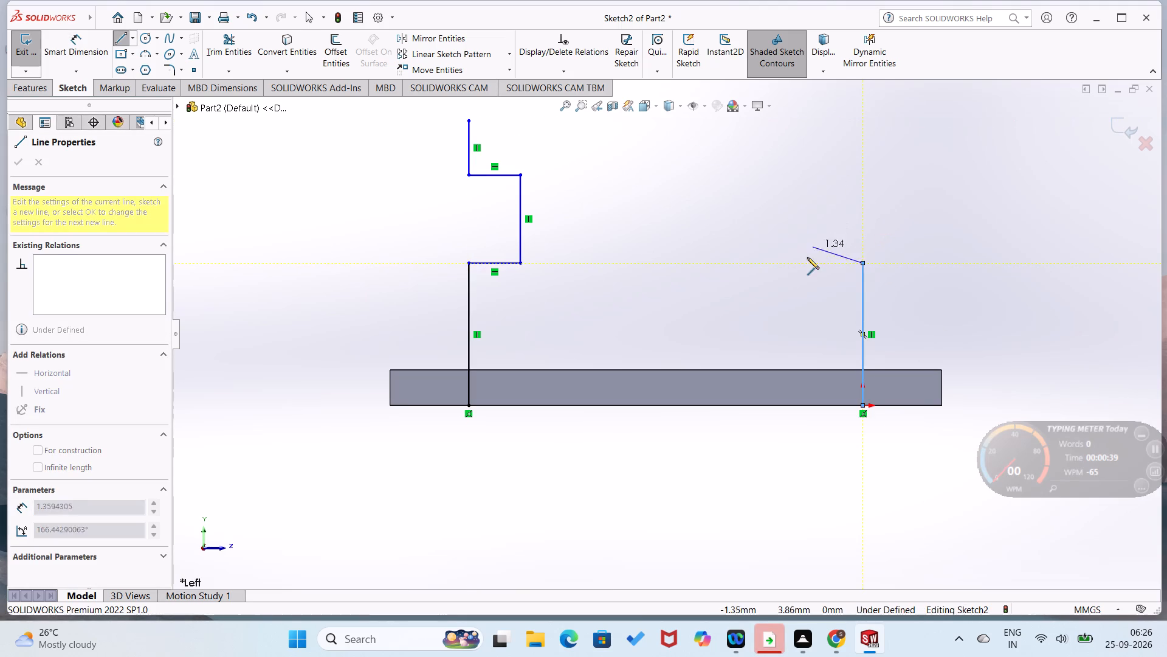
left_click(804, 263)
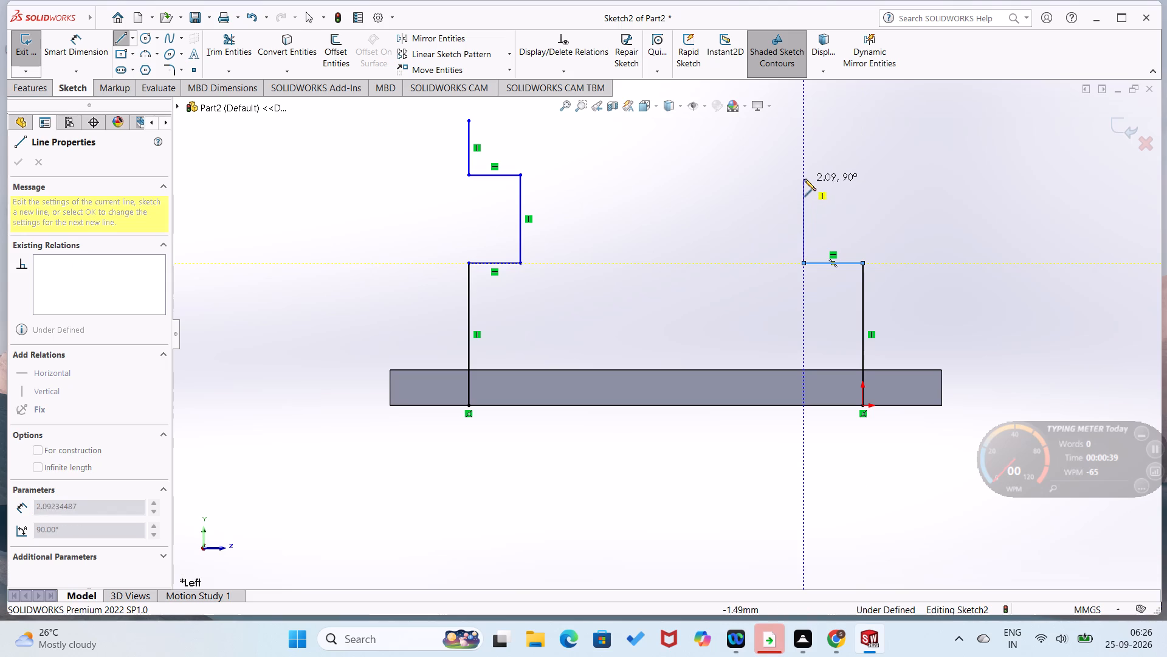
left_click(804, 173)
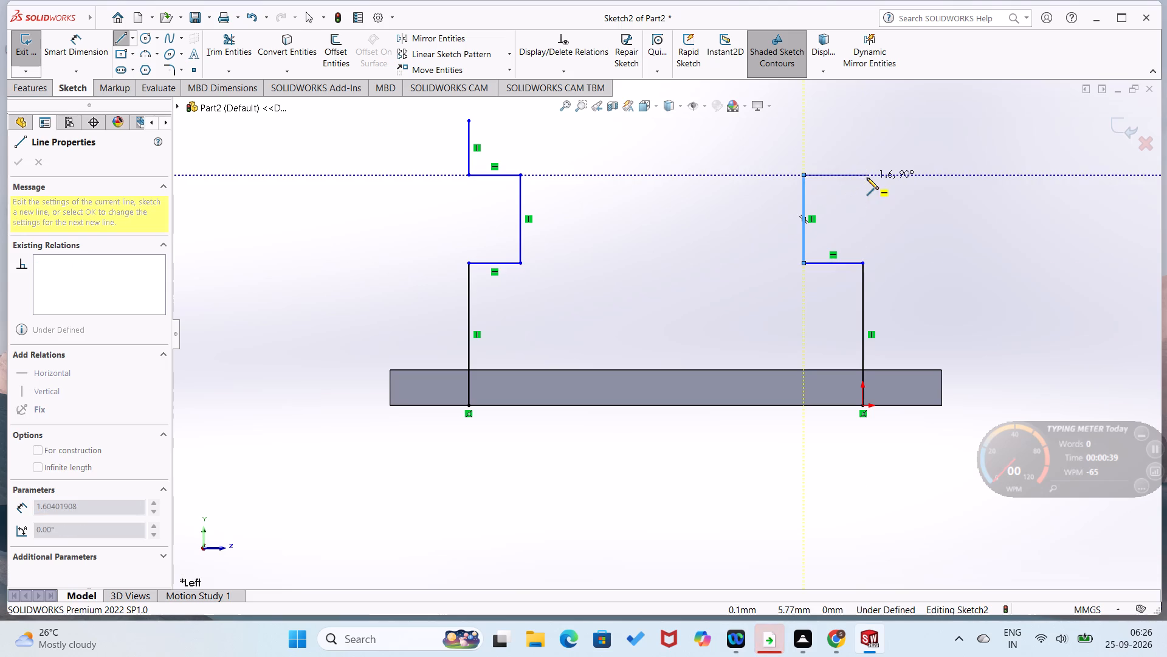
left_click(862, 177)
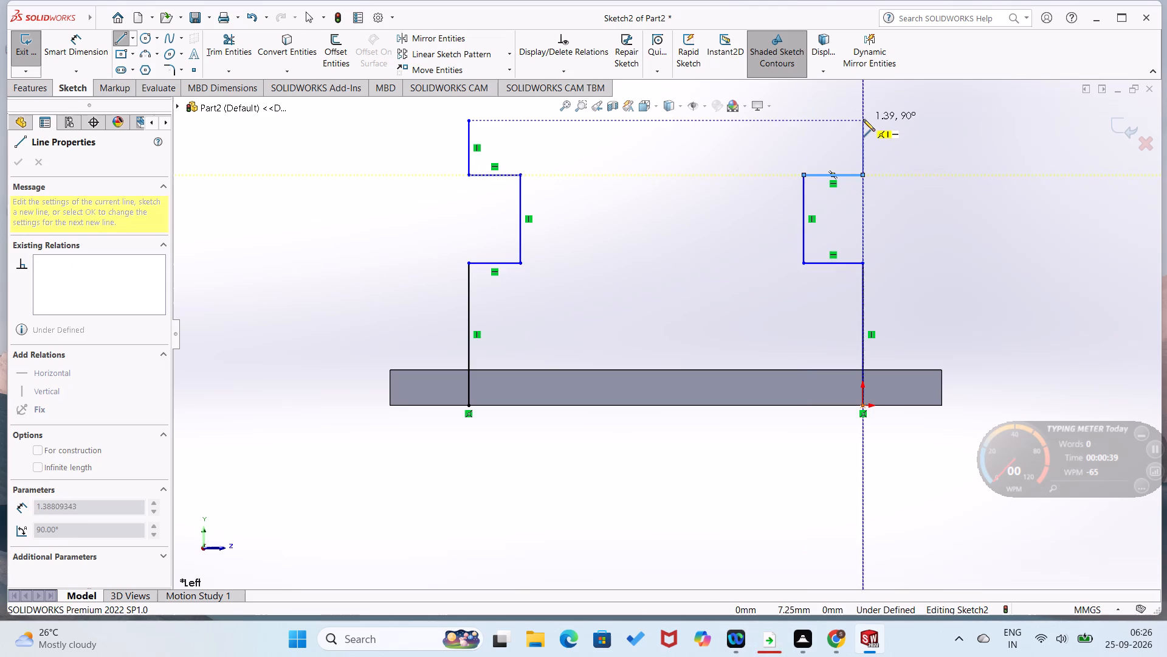
left_click(863, 119)
Close the notched profile with 10 mm horizontal lines across its top and along the plate's bottom edge.
left_click(470, 120)
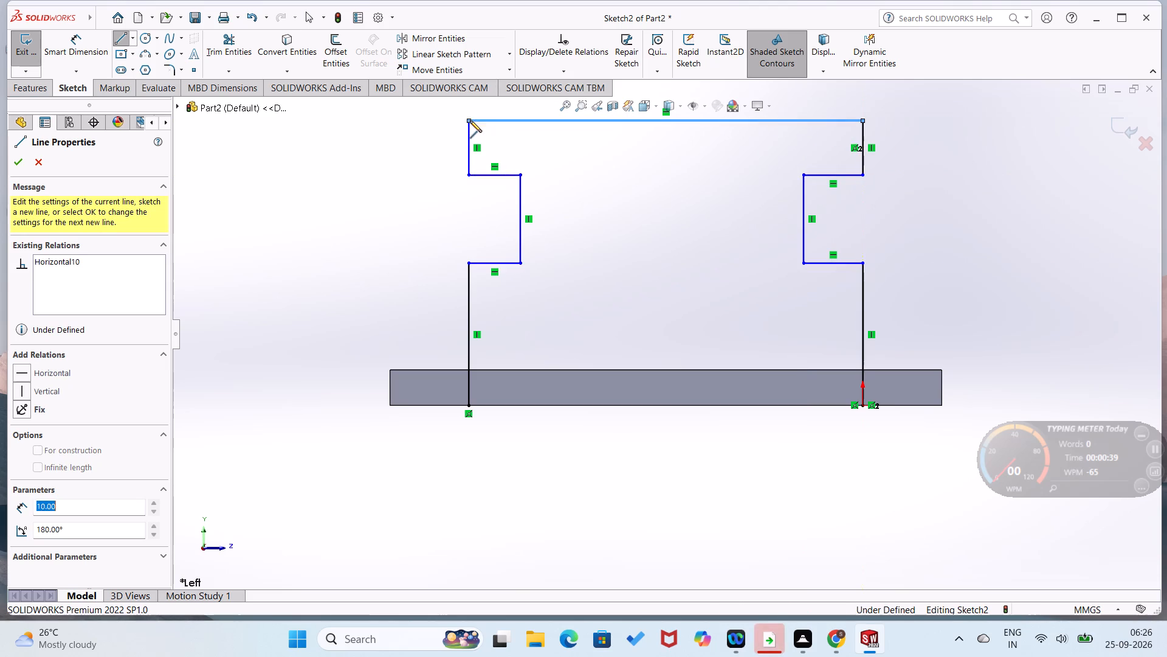
right_click_drag(640, 291, 535, 316)
right_click_drag(597, 307, 511, 336)
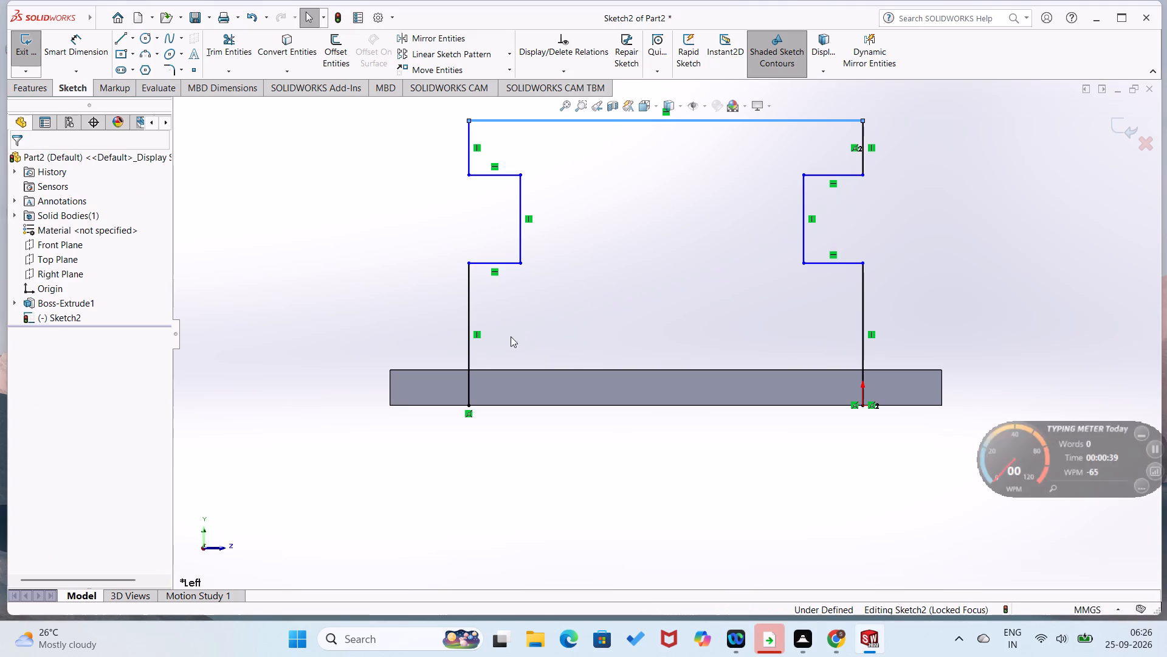
right_click_drag(511, 336, 479, 344)
left_click(467, 404)
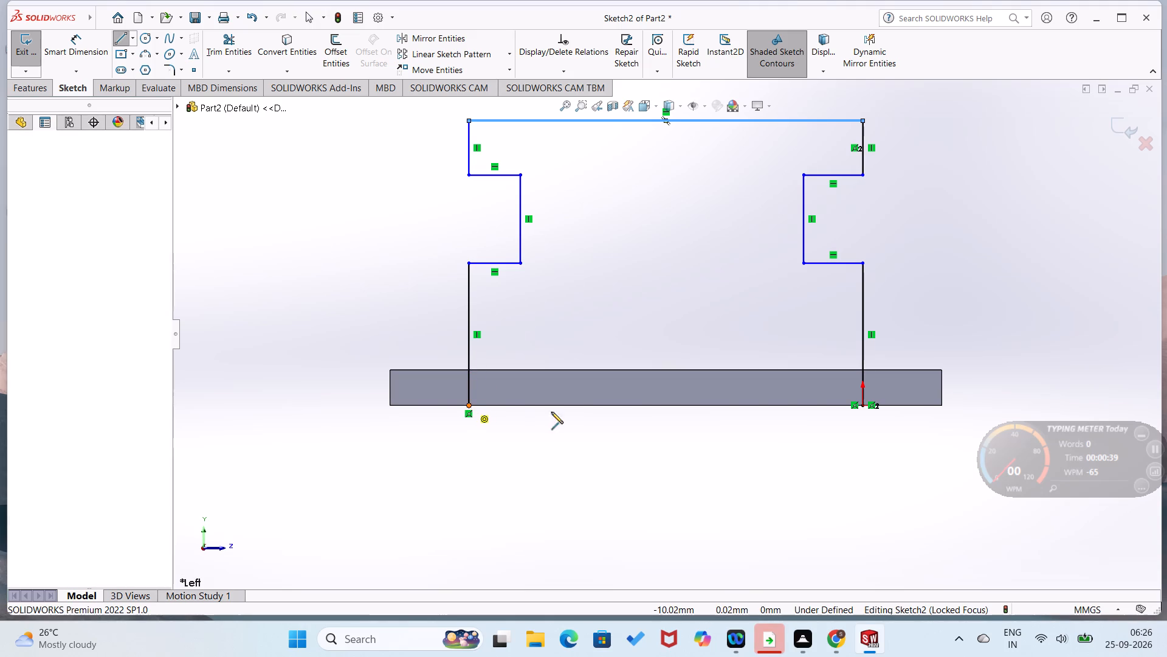
left_click(864, 405)
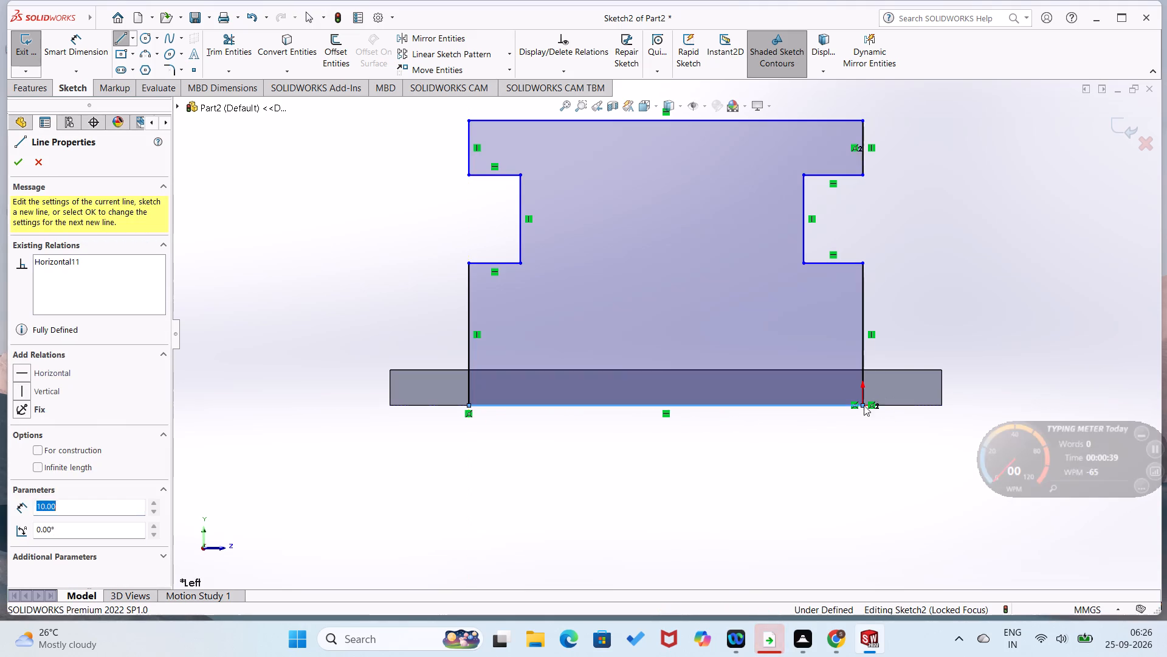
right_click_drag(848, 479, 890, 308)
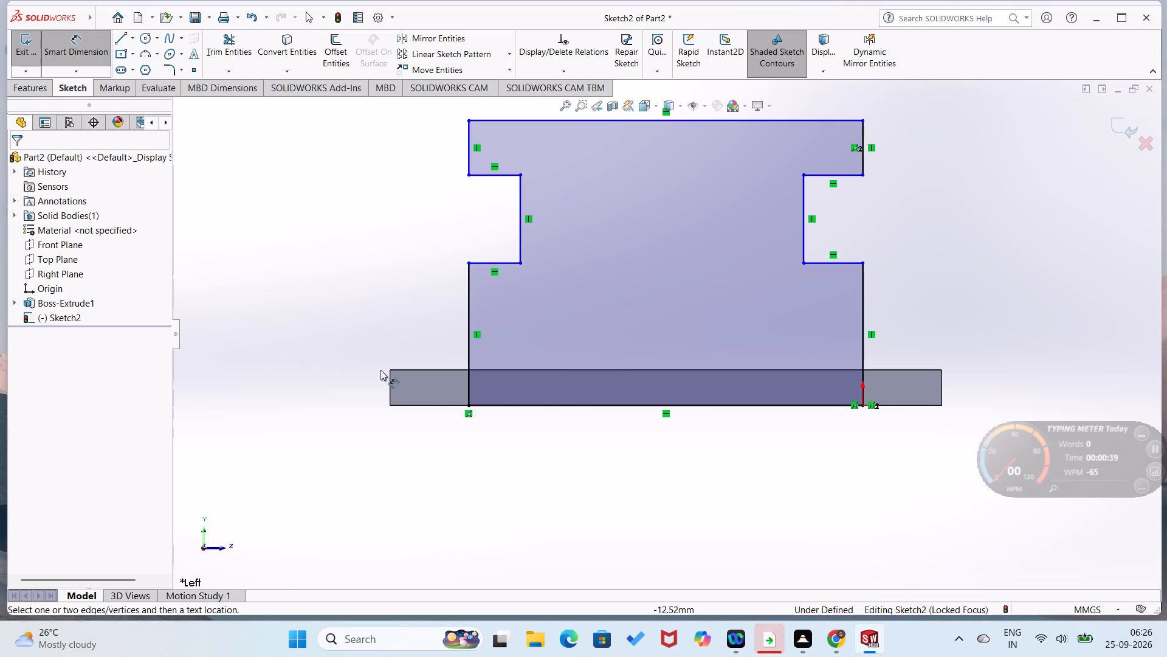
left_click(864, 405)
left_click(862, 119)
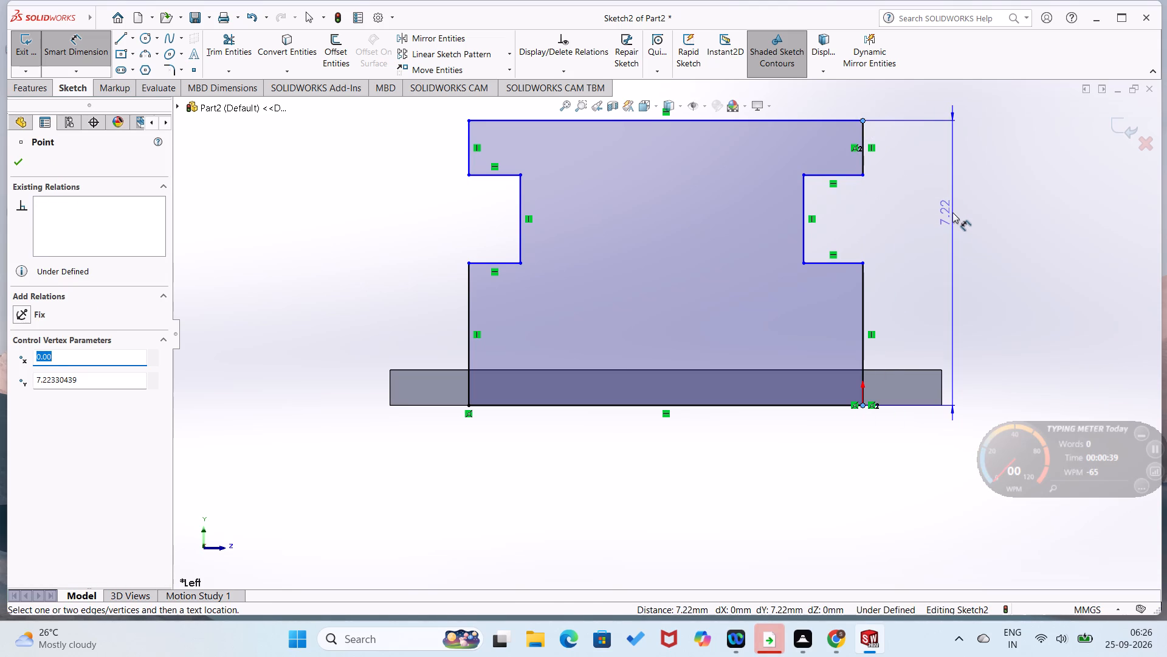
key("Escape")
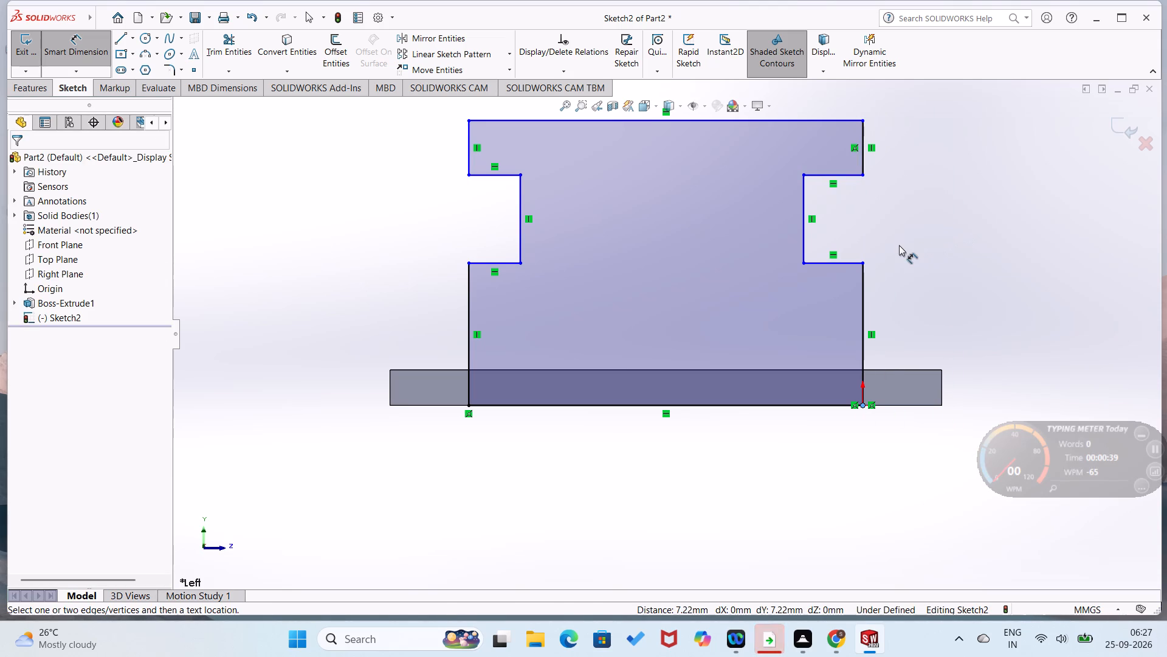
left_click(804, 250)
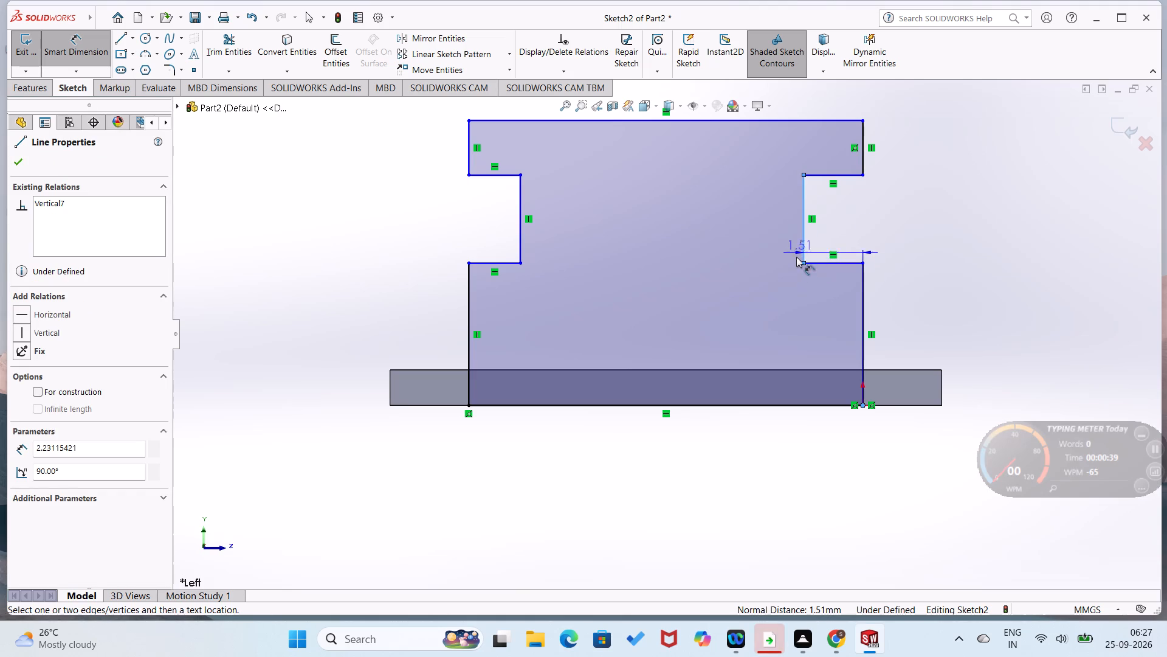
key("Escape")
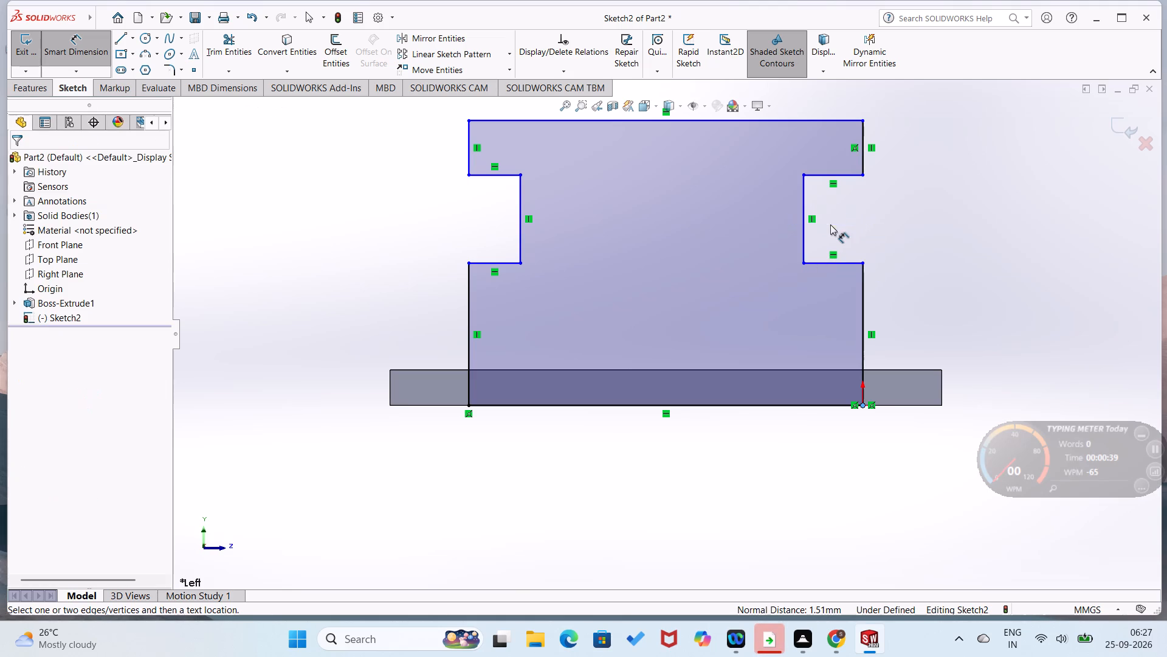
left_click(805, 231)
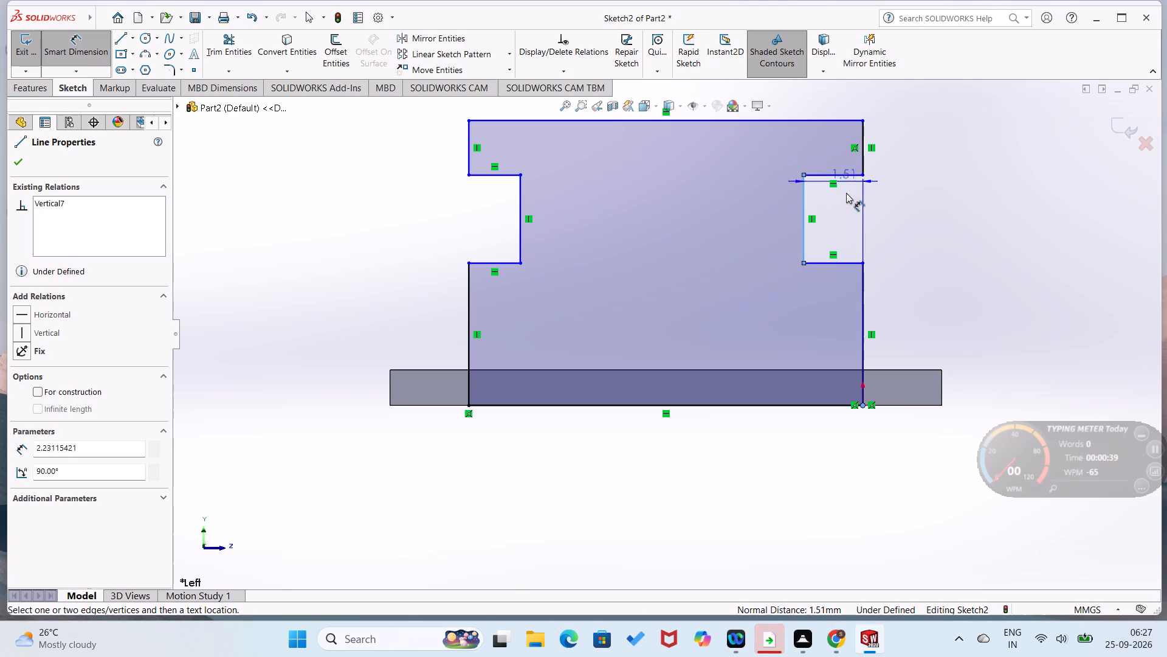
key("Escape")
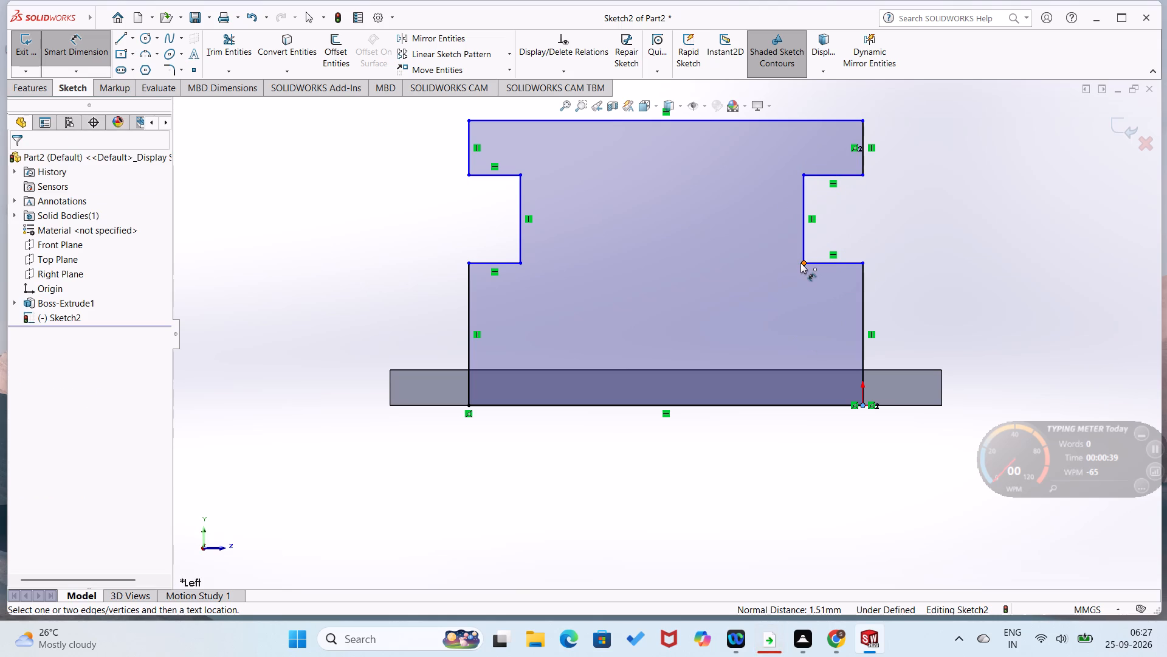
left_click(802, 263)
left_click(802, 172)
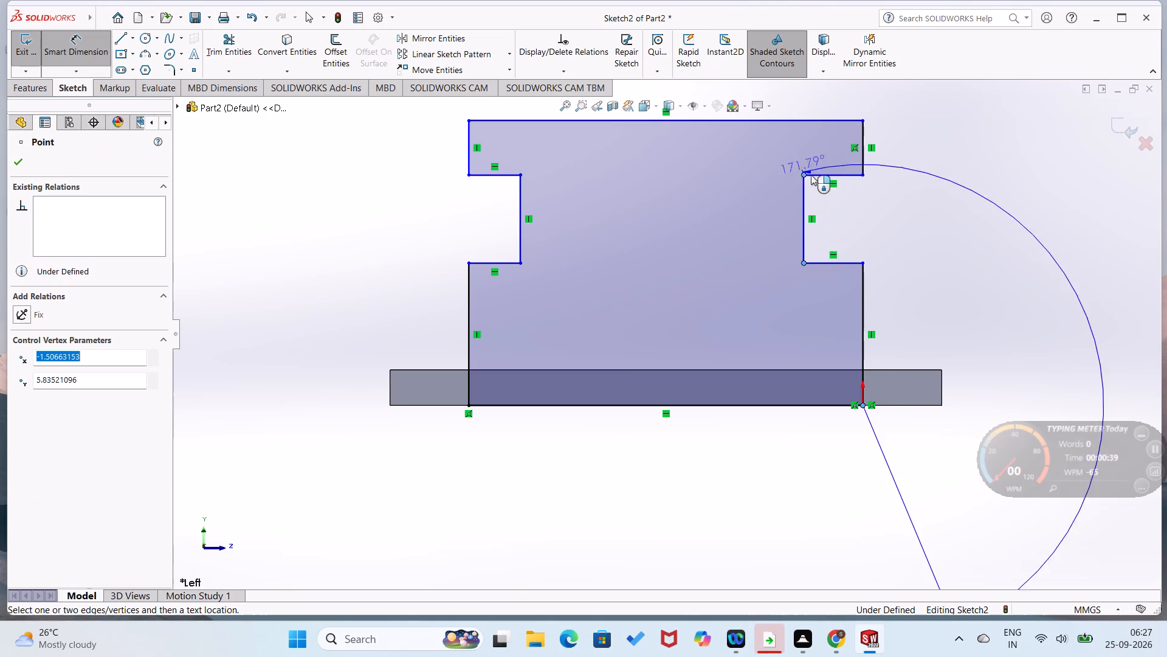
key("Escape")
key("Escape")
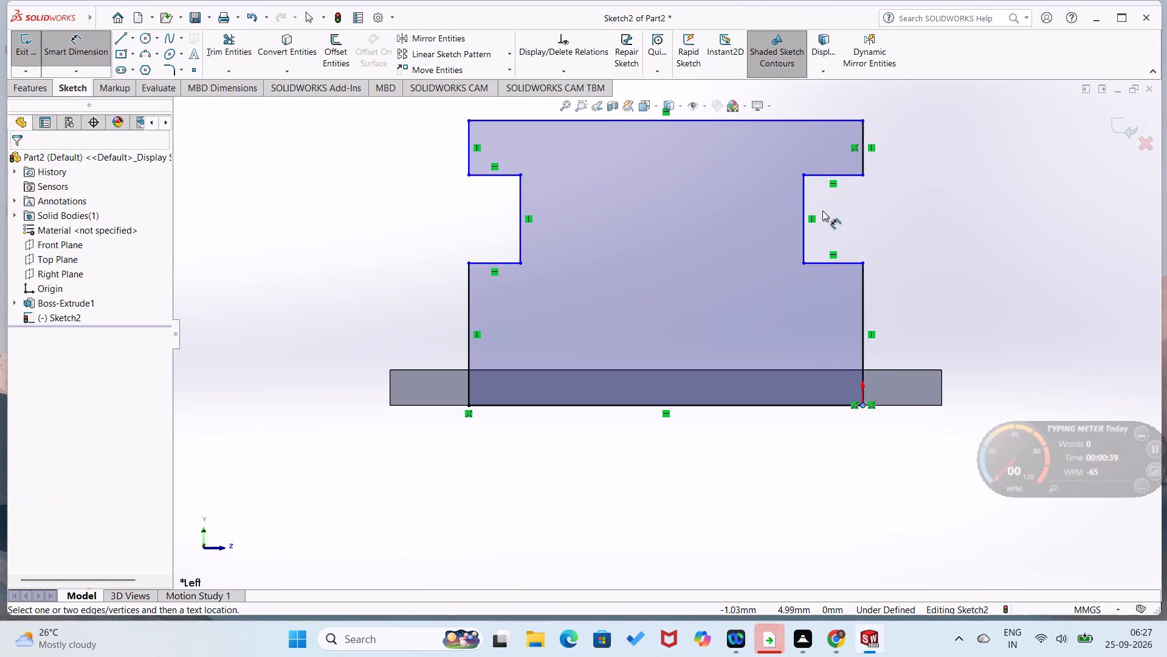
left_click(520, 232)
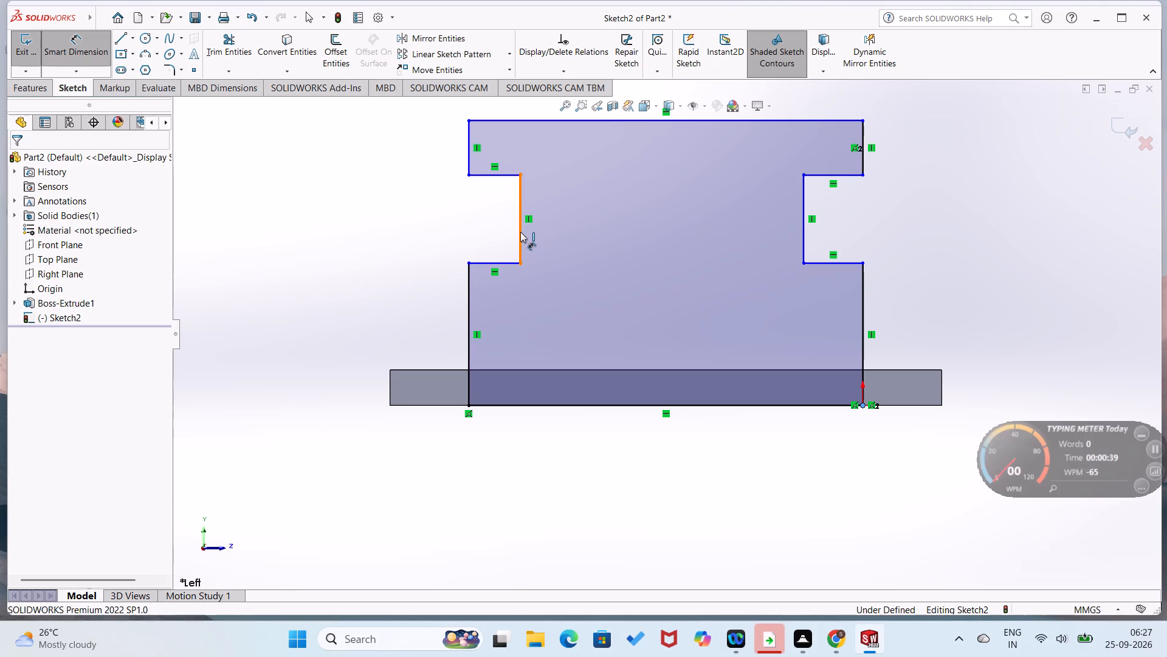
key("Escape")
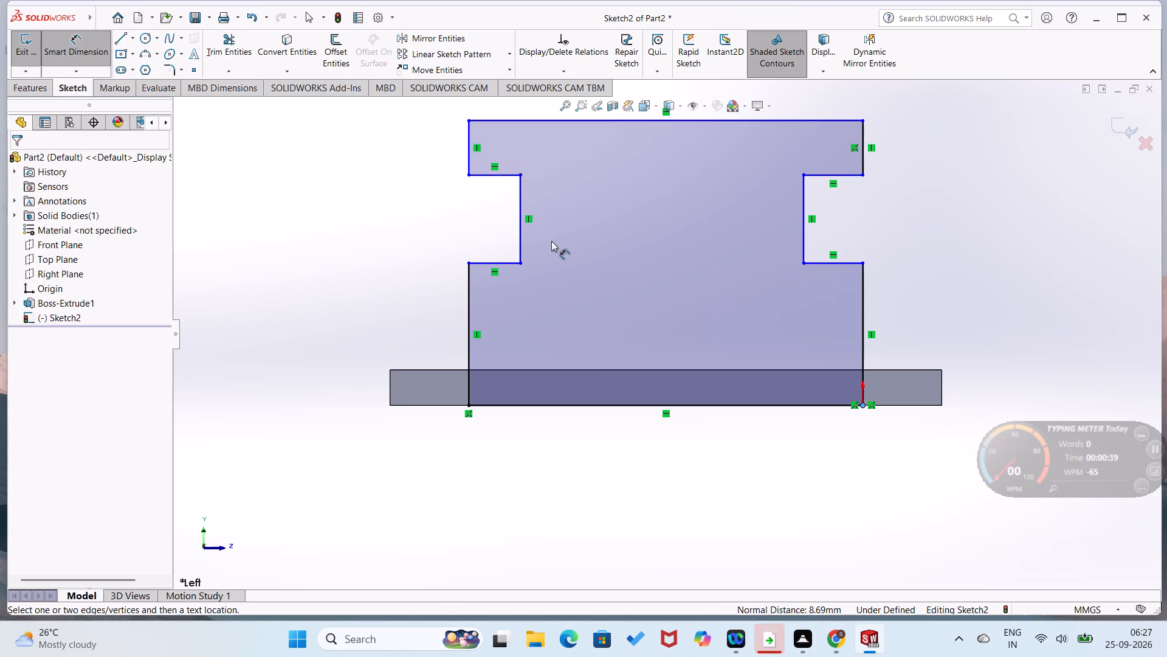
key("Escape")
Dimension the inner vertical line of each side notch and set both notch heights to 3.90 mm.
left_click(519, 243)
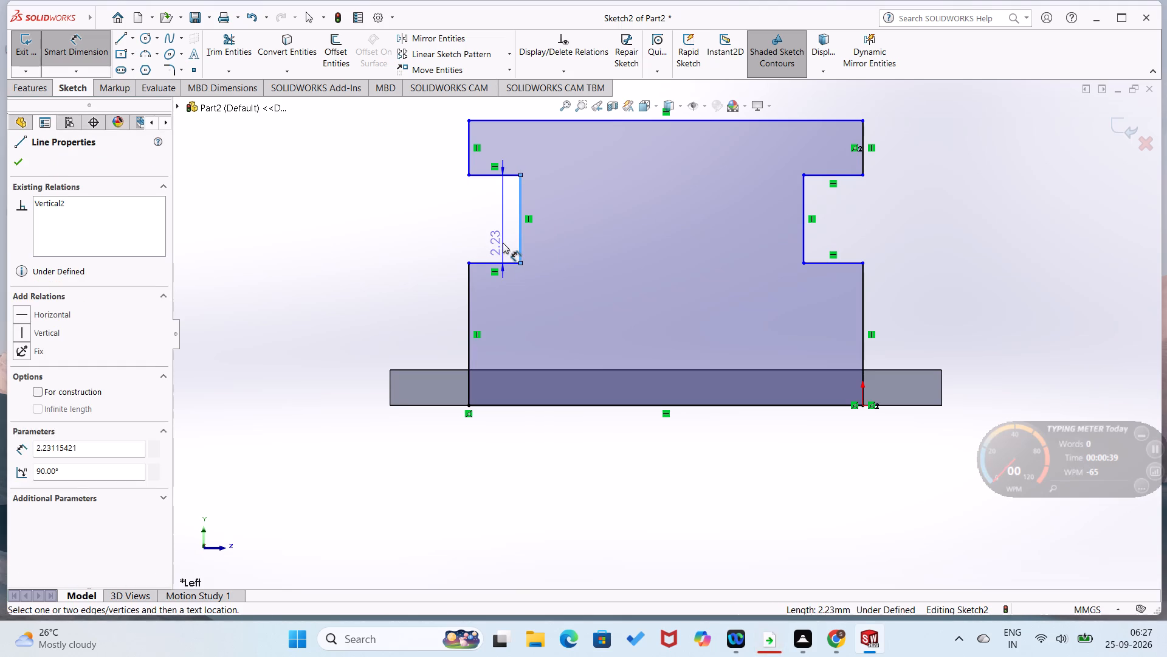
left_click(503, 243)
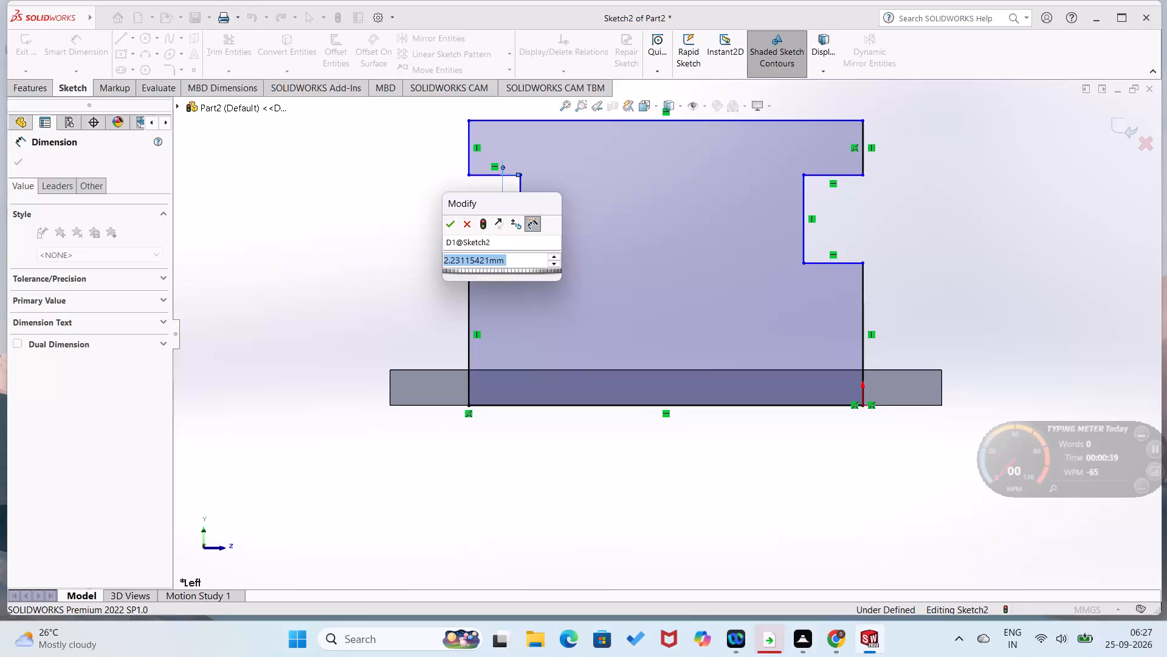
key("3")
type(".90")
key("Return")
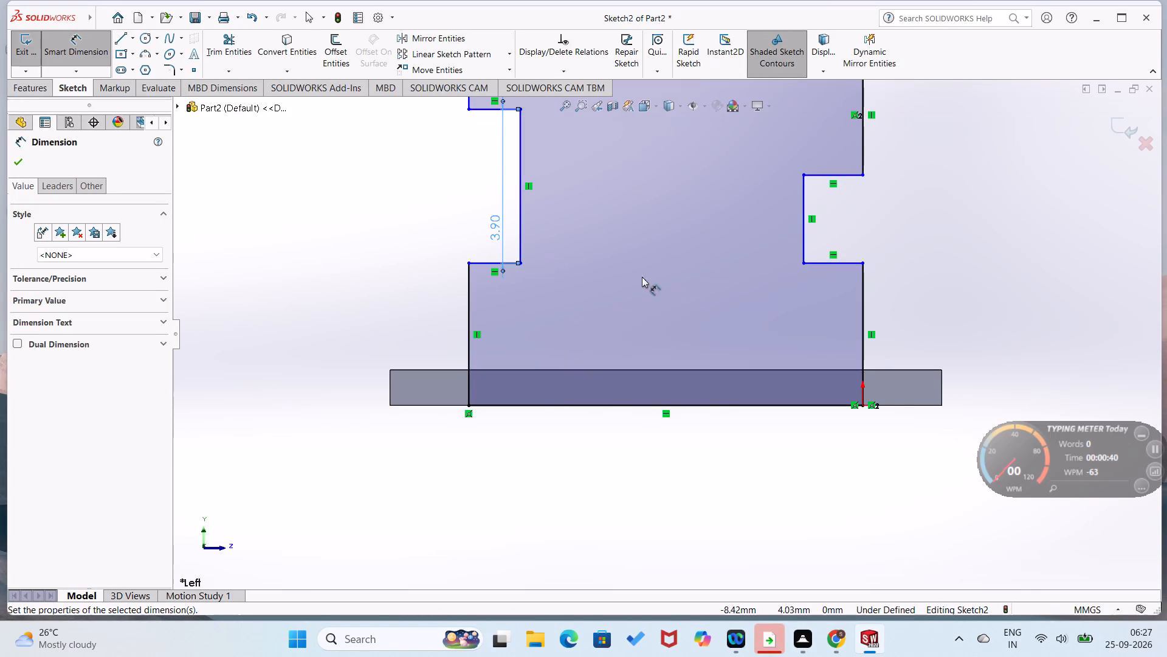
left_click(804, 230)
left_click(825, 229)
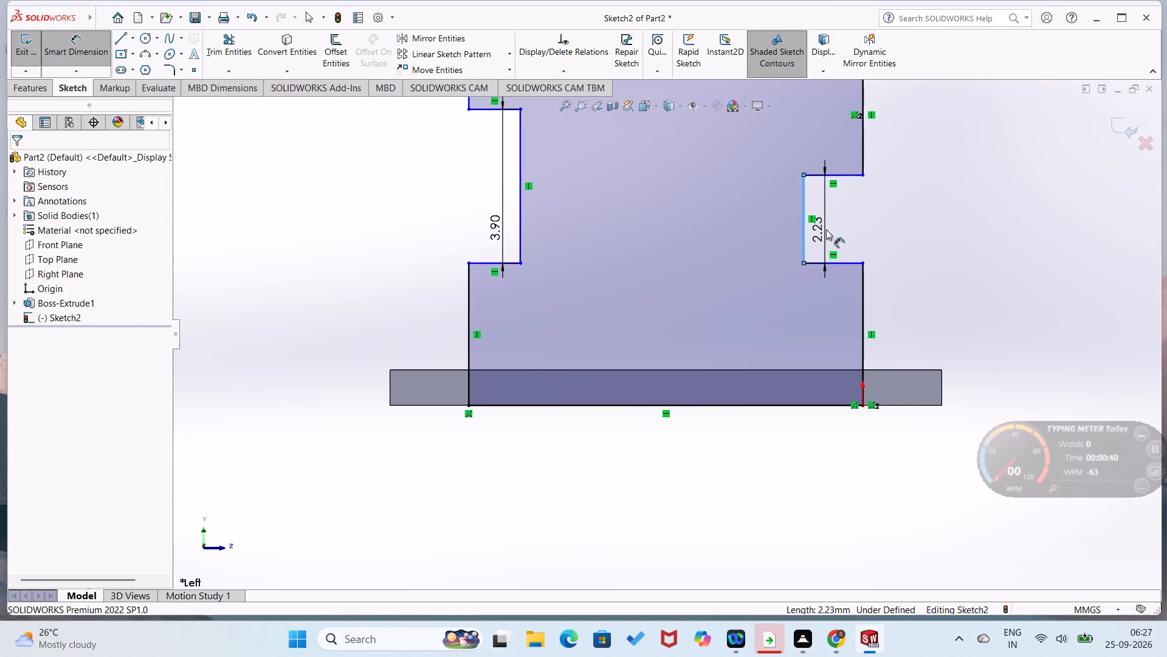
type("3.90")
key("Return")
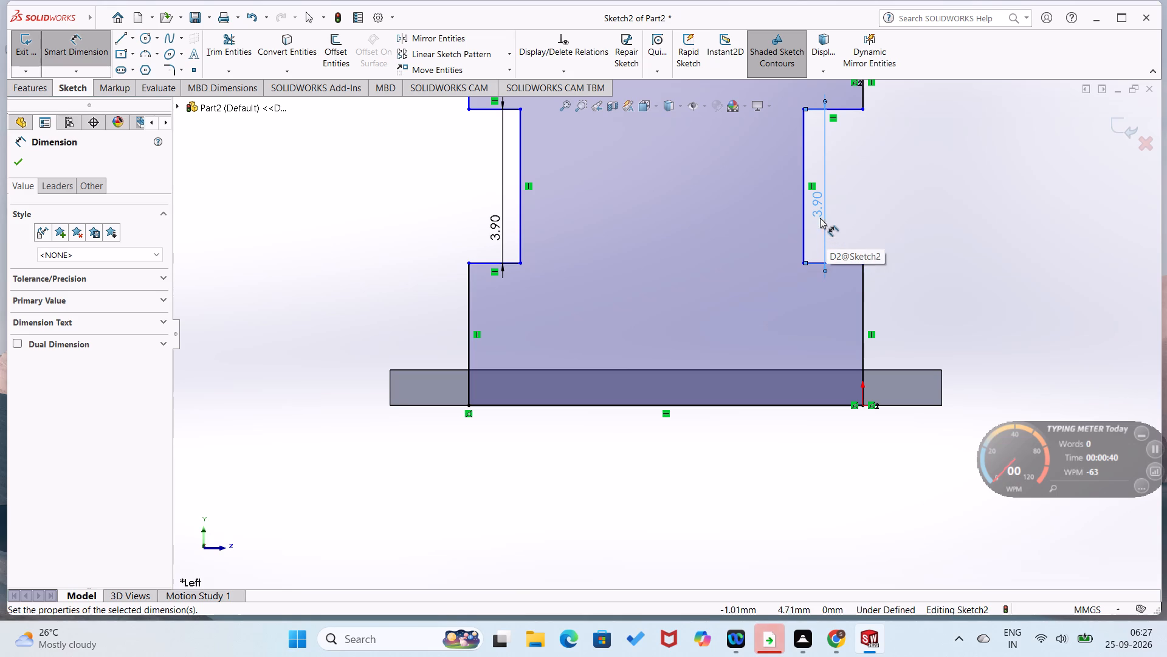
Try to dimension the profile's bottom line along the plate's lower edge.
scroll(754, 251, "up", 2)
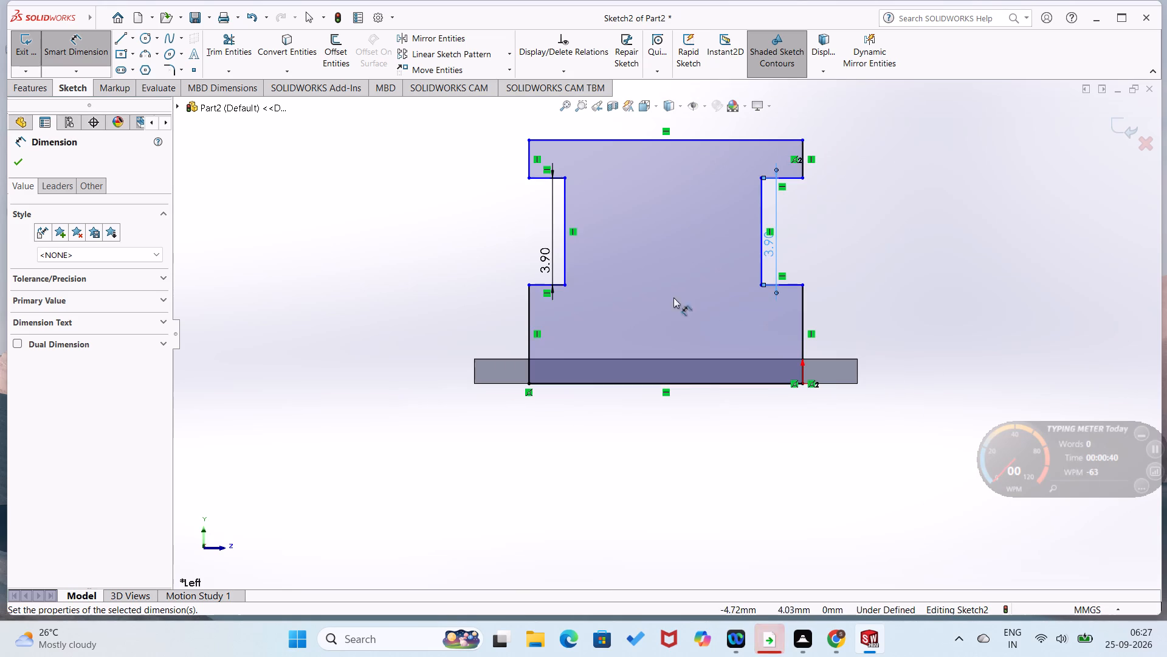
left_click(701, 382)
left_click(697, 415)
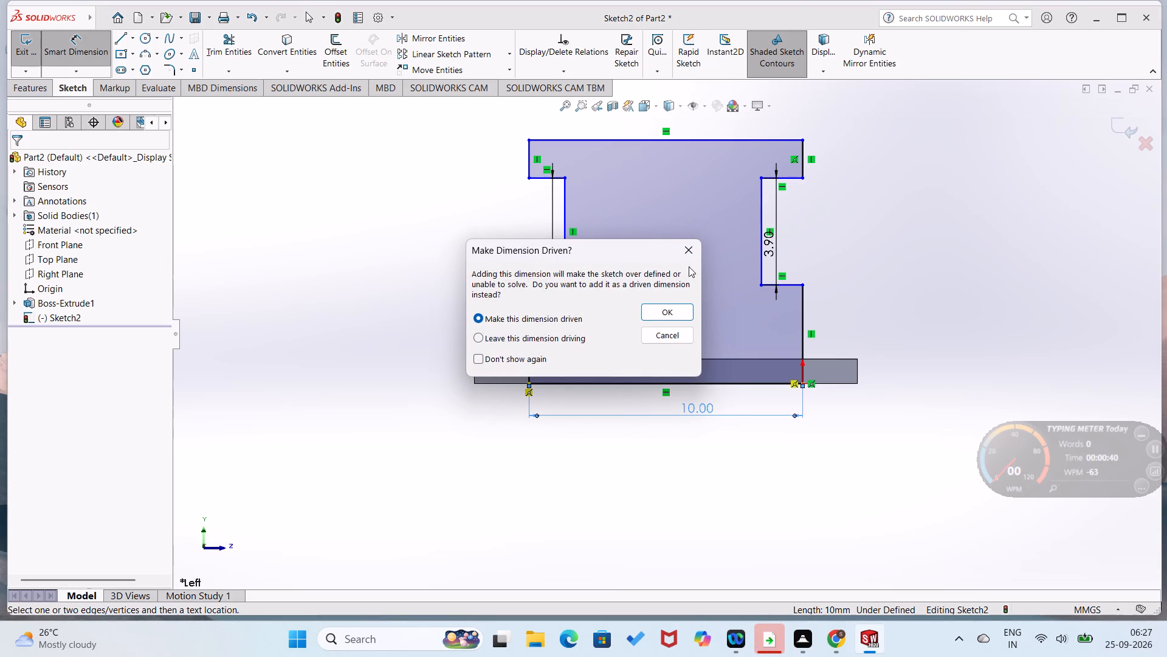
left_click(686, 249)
Dimension the profile's overall height from the origin to the top corner above it and set it to 10.92 mm.
middle_click_drag(747, 433, 718, 498)
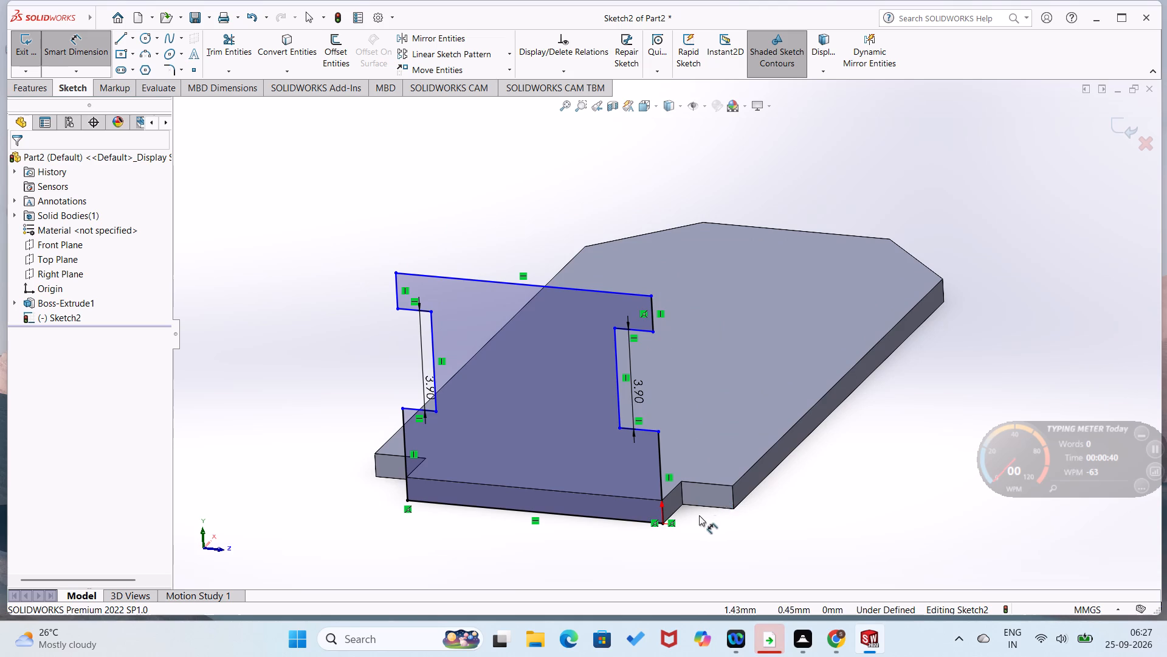
middle_click_drag(710, 493, 742, 447)
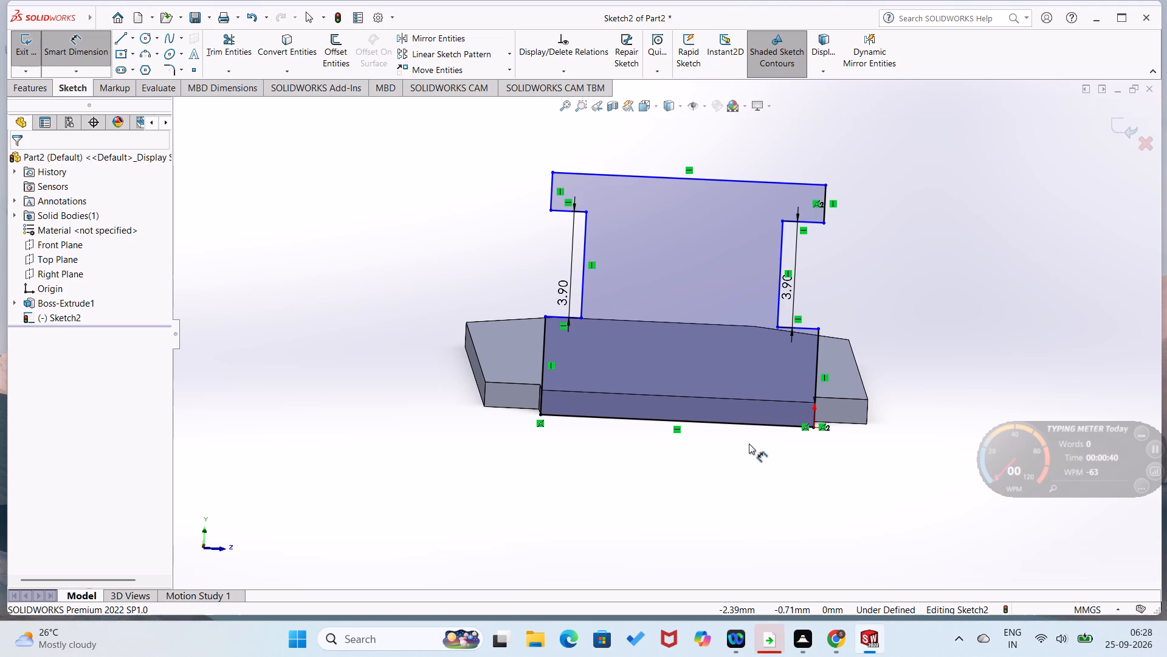
left_click_drag(800, 479, 1094, 532)
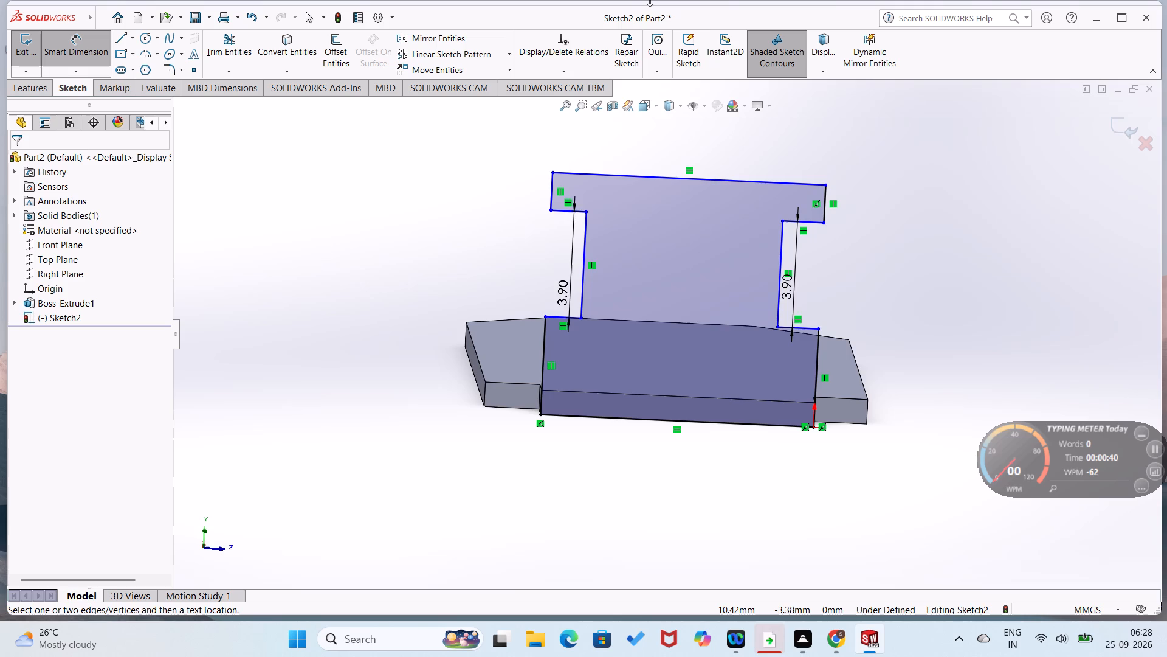
key("ctrl+8")
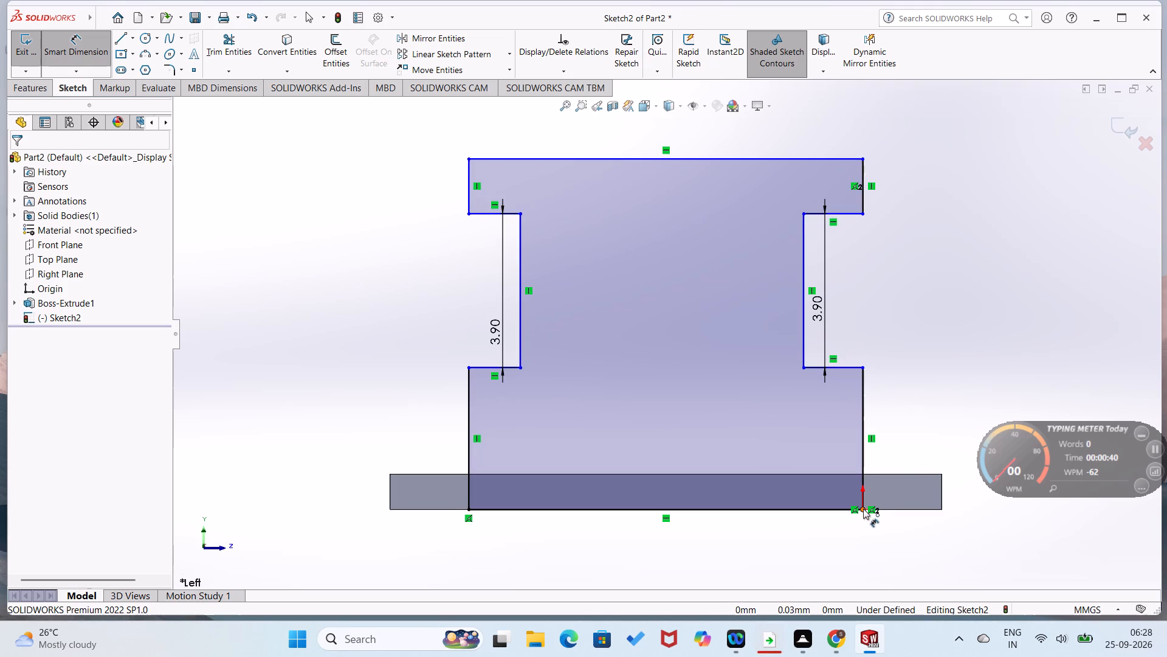
left_click_drag(863, 510, 868, 491)
left_click(863, 158)
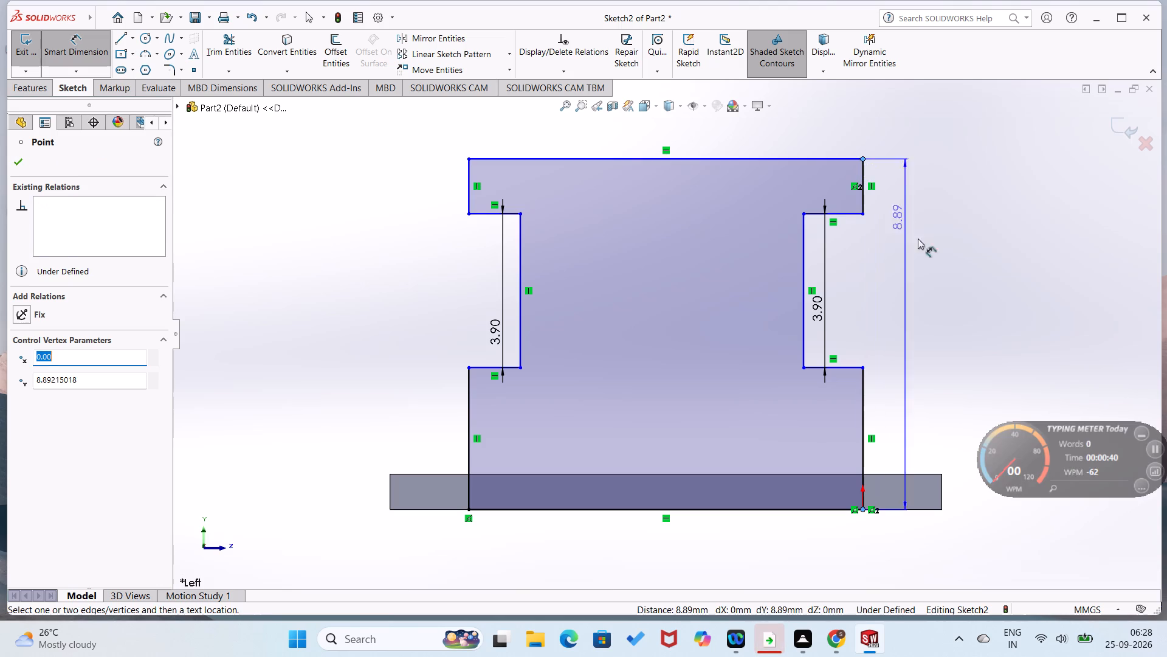
left_click(935, 274)
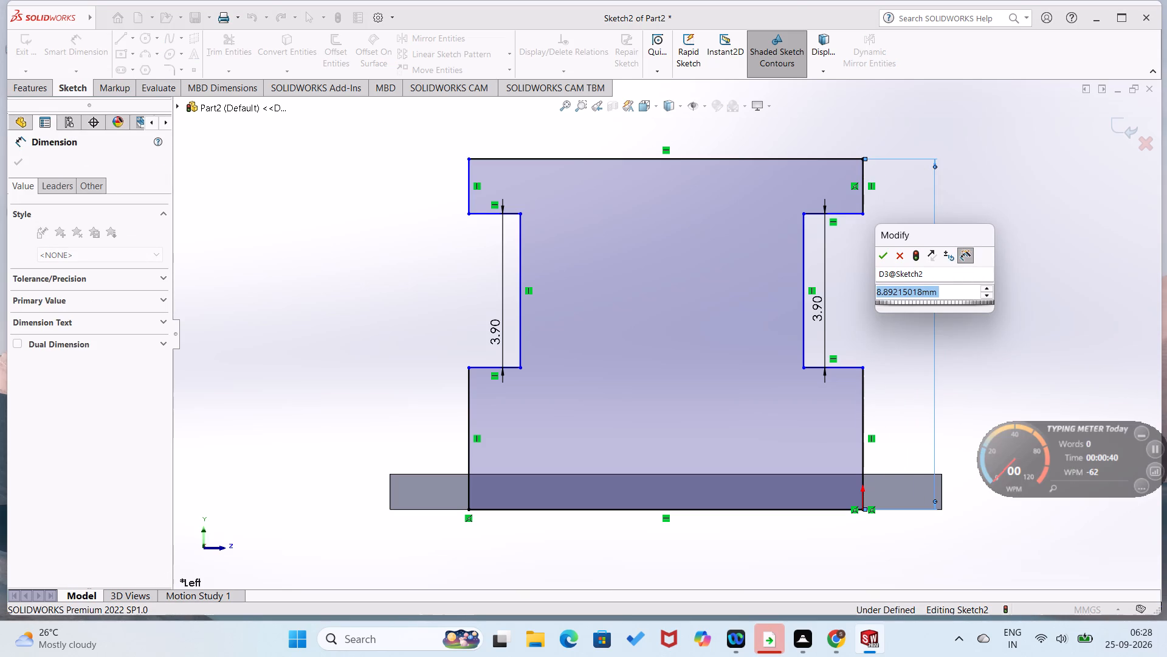
type("10.92")
key("Return")
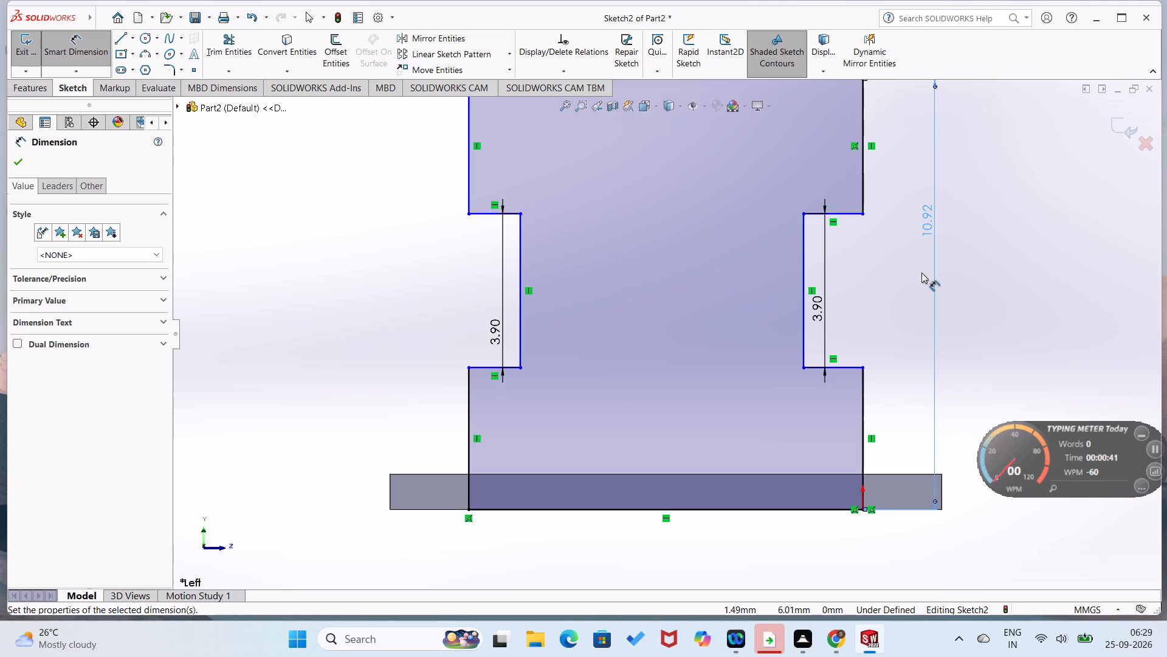
Dimension the vertical line below the notch on the origin side and set it to 3.51 mm.
left_click(861, 418)
left_click(884, 419)
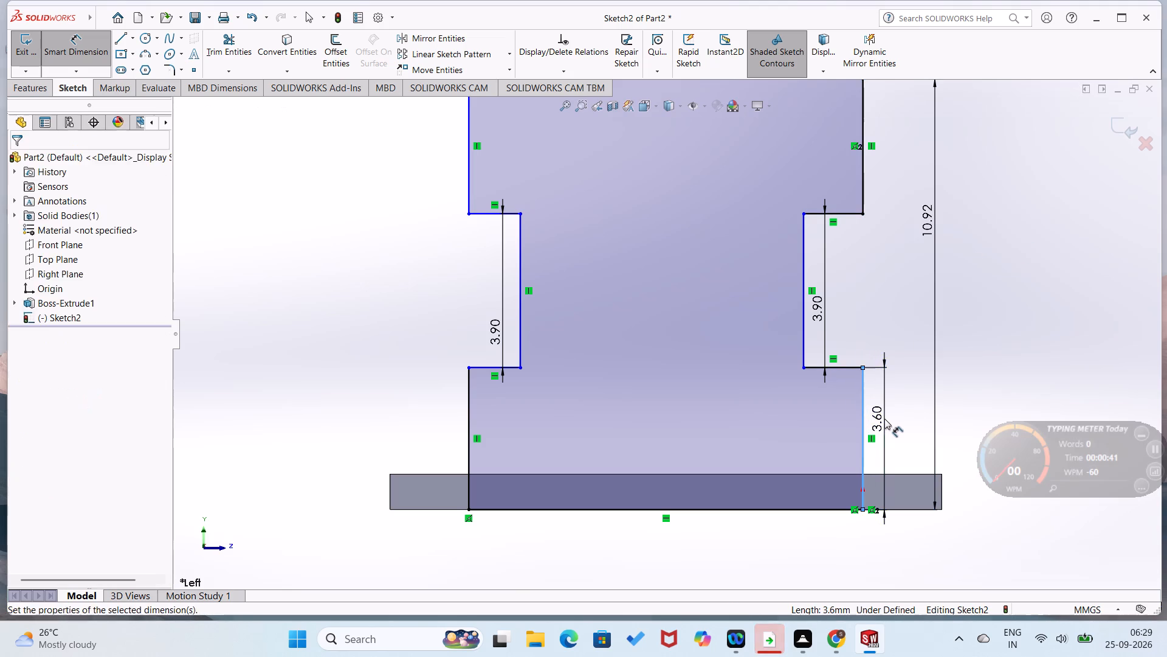
type("3.51")
key("Return")
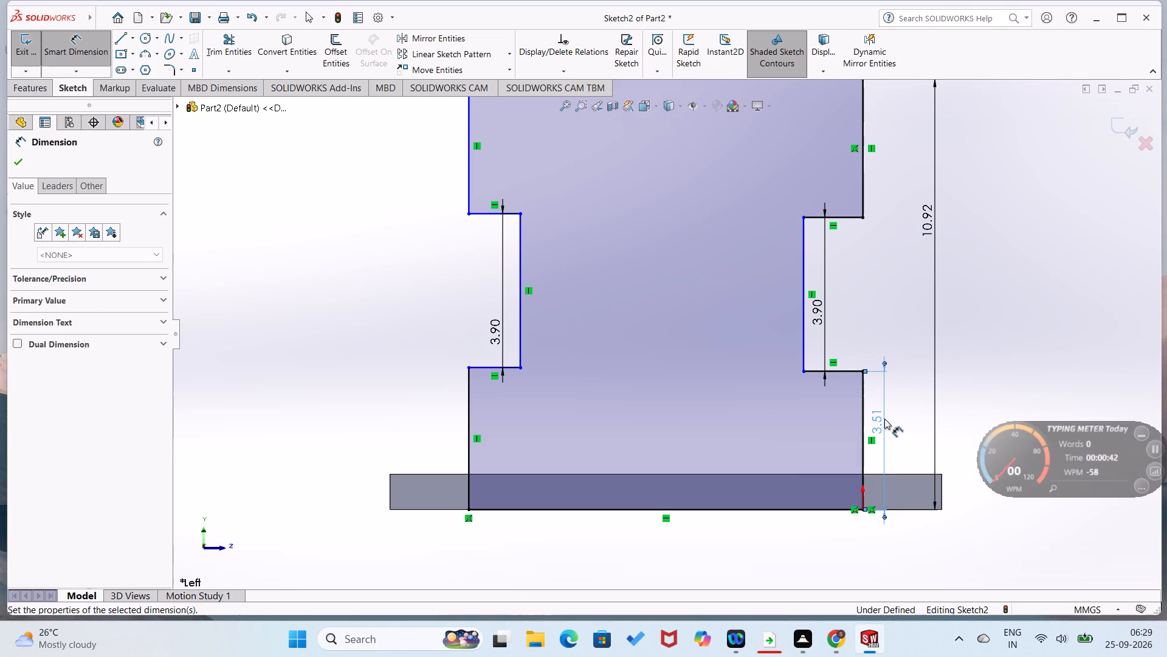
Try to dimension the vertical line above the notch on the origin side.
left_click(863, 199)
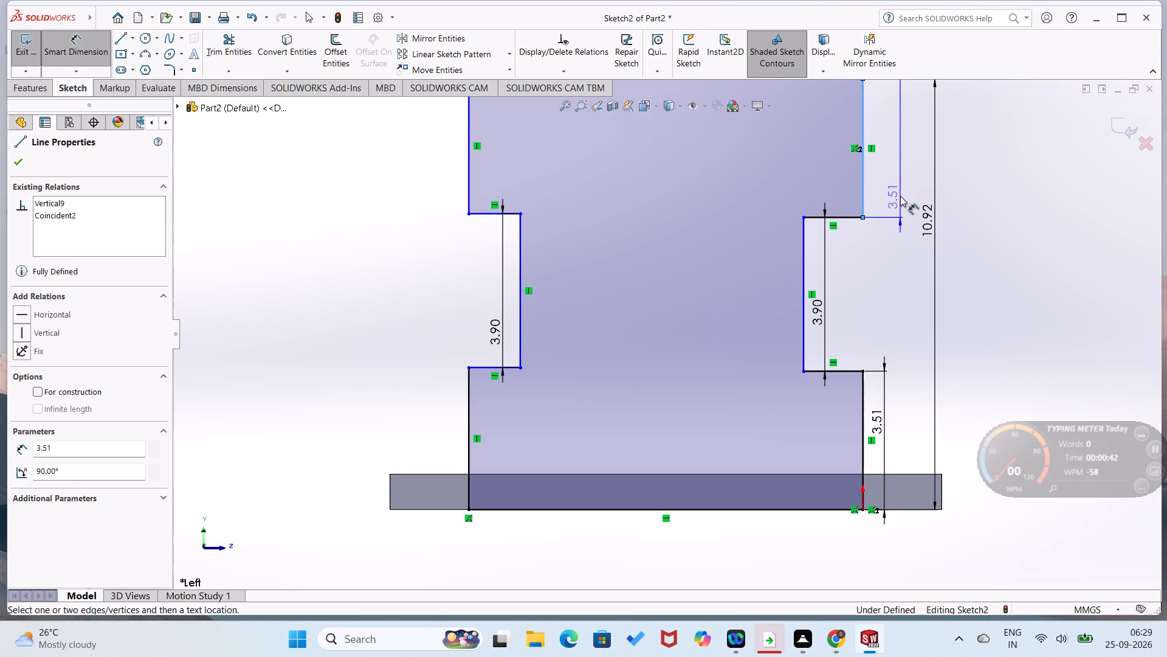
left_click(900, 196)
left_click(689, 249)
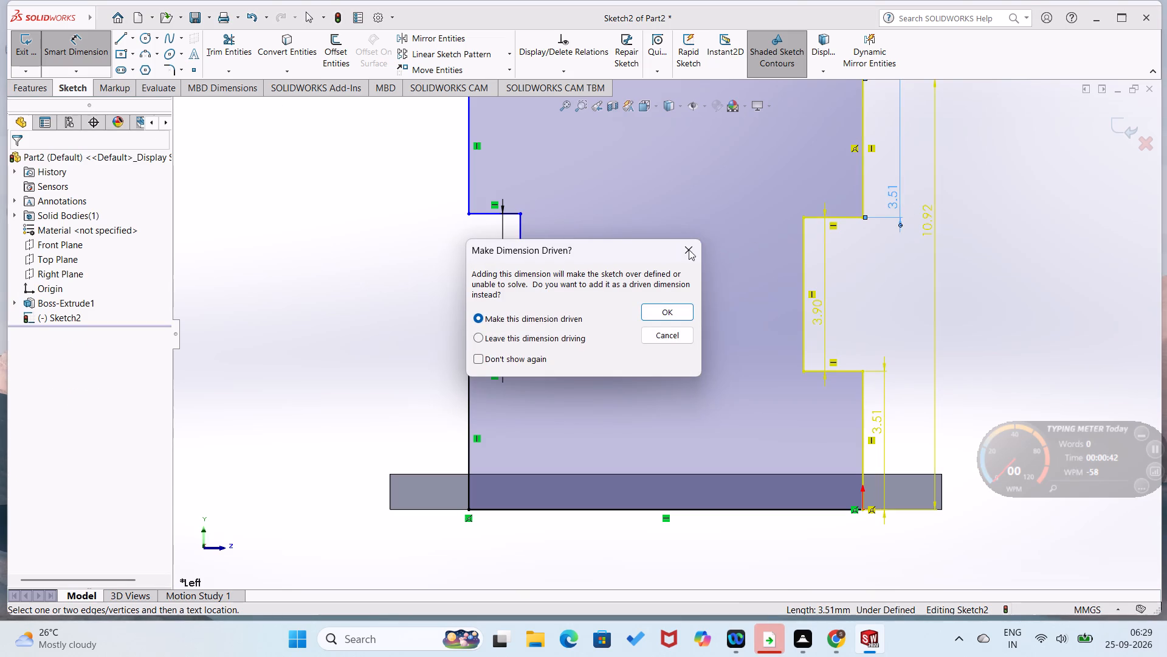
Dimension the vertical line below the notch on the side opposite the origin and set it to 3.51 mm.
left_click(466, 403)
left_click(440, 409)
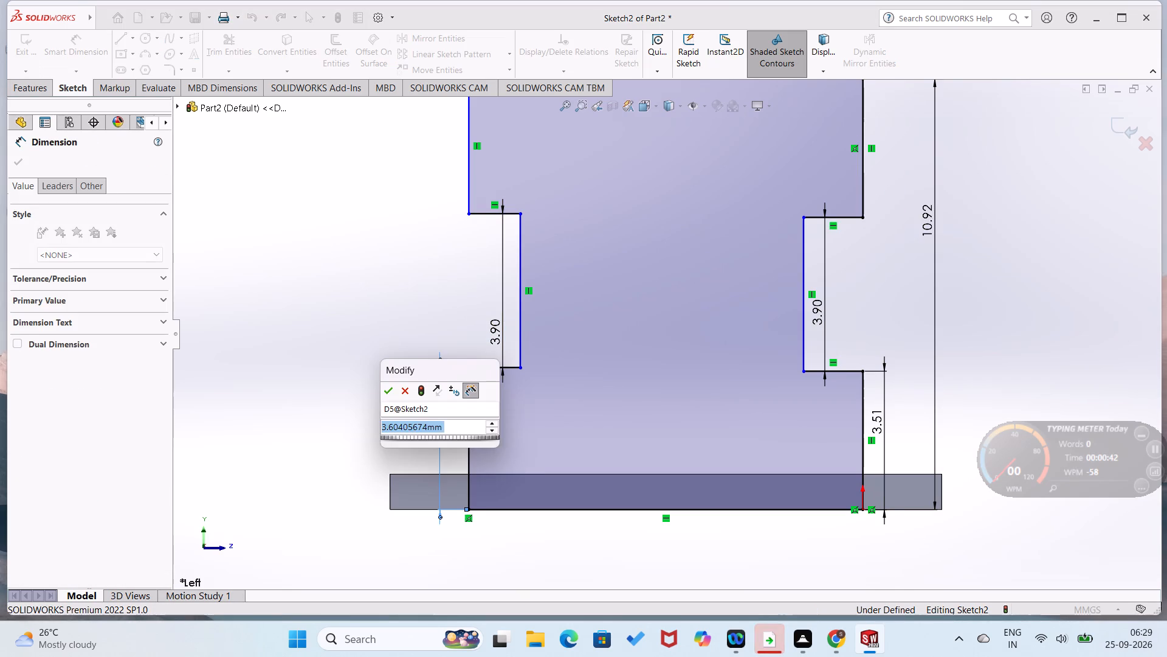
type("3.51")
key("Return")
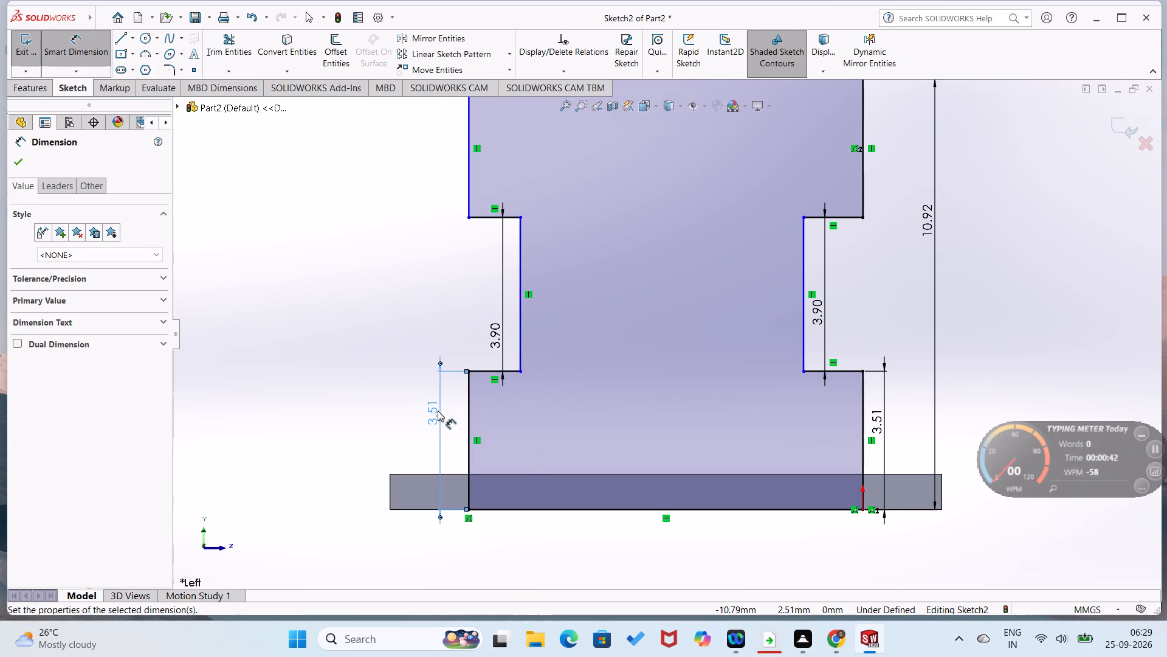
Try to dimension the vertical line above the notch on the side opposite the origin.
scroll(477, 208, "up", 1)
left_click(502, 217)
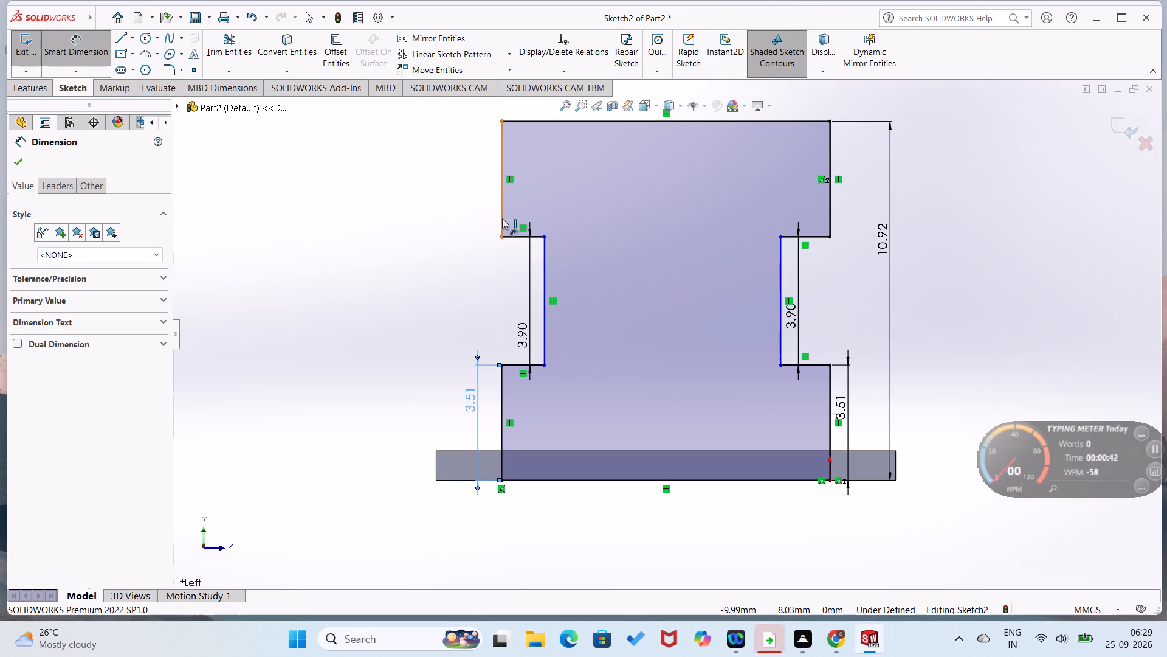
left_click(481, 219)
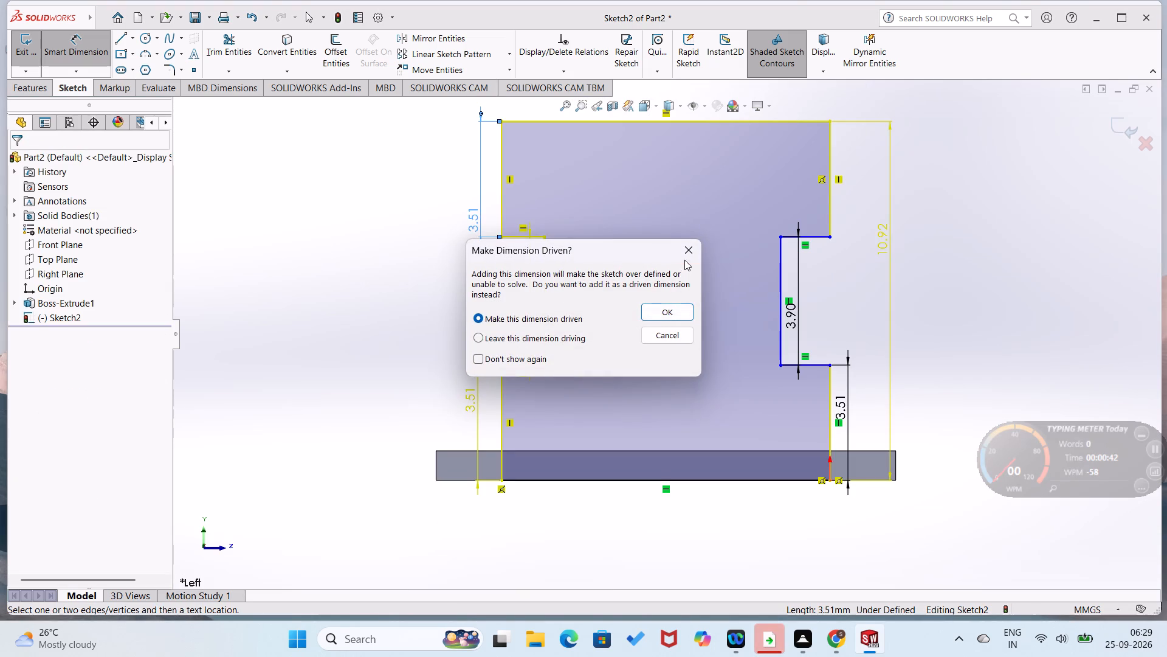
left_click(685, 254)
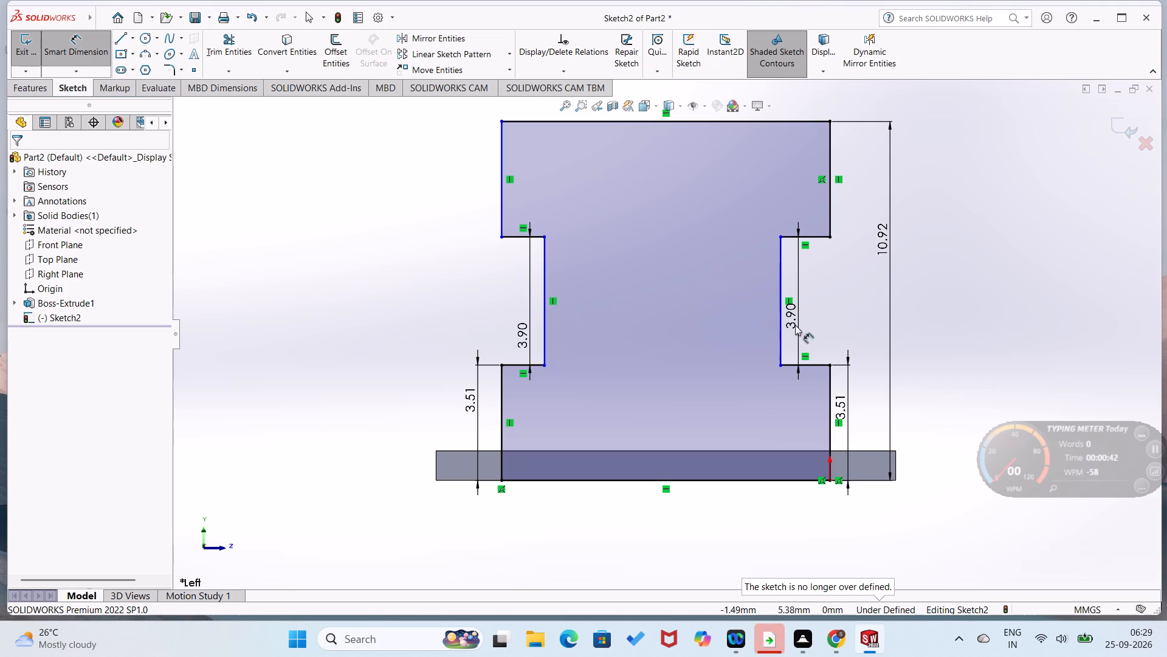
Dimension the notch's lower horizontal edge on the origin side and set it to 1.3 mm.
left_click(819, 362)
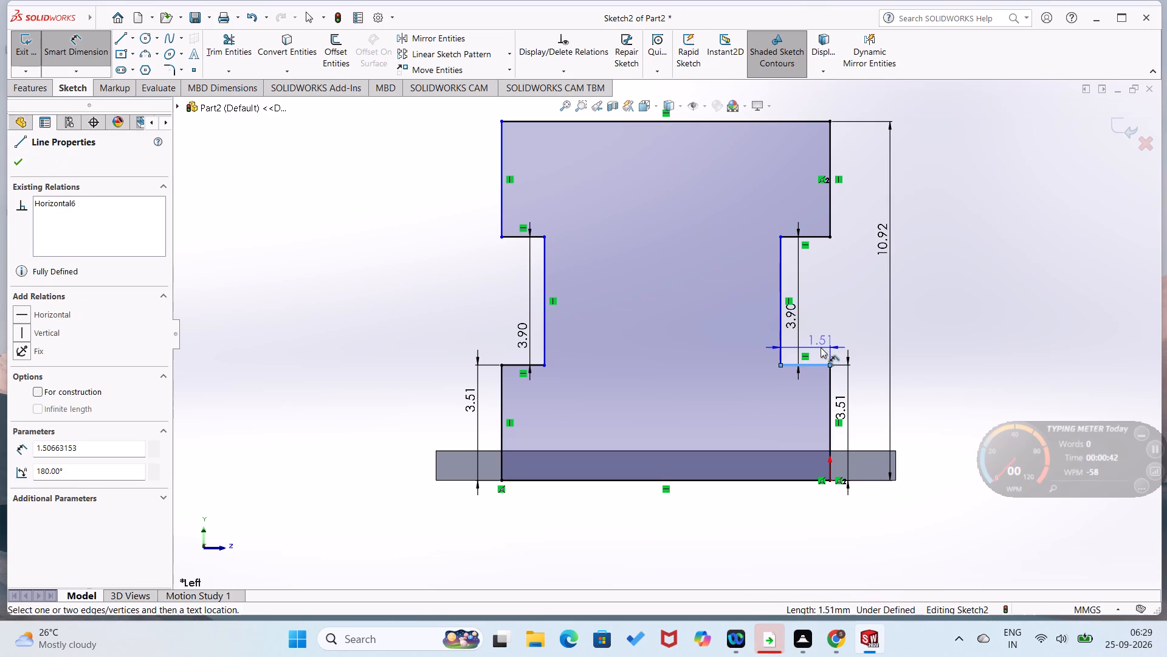
left_click(821, 347)
type("1.3")
key("Return")
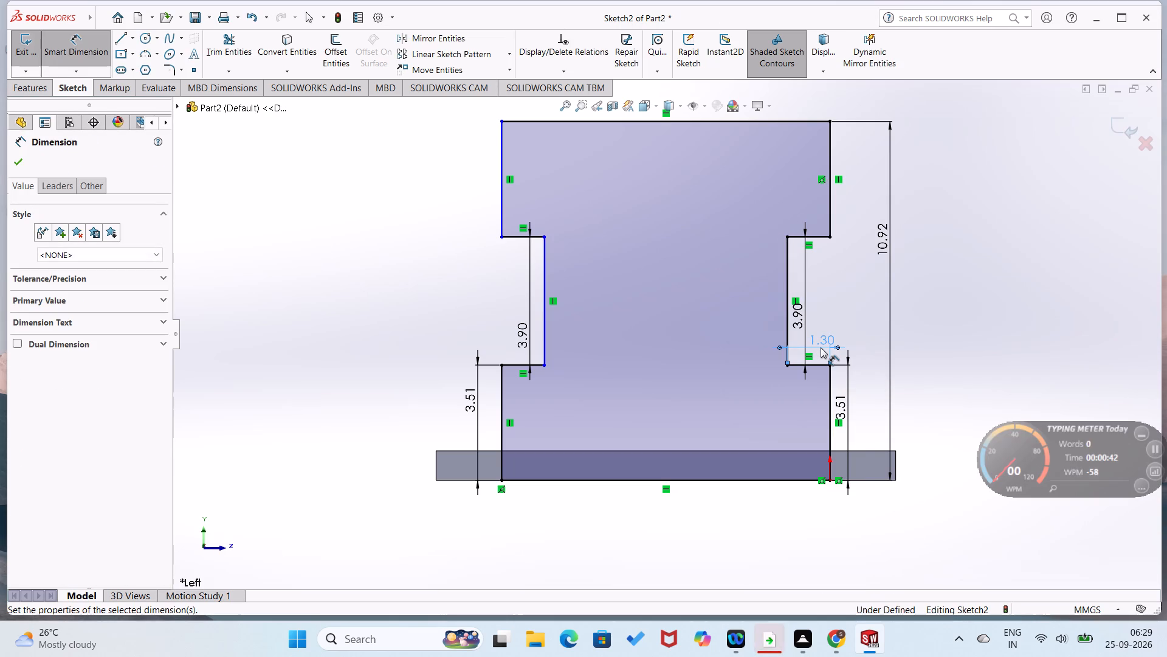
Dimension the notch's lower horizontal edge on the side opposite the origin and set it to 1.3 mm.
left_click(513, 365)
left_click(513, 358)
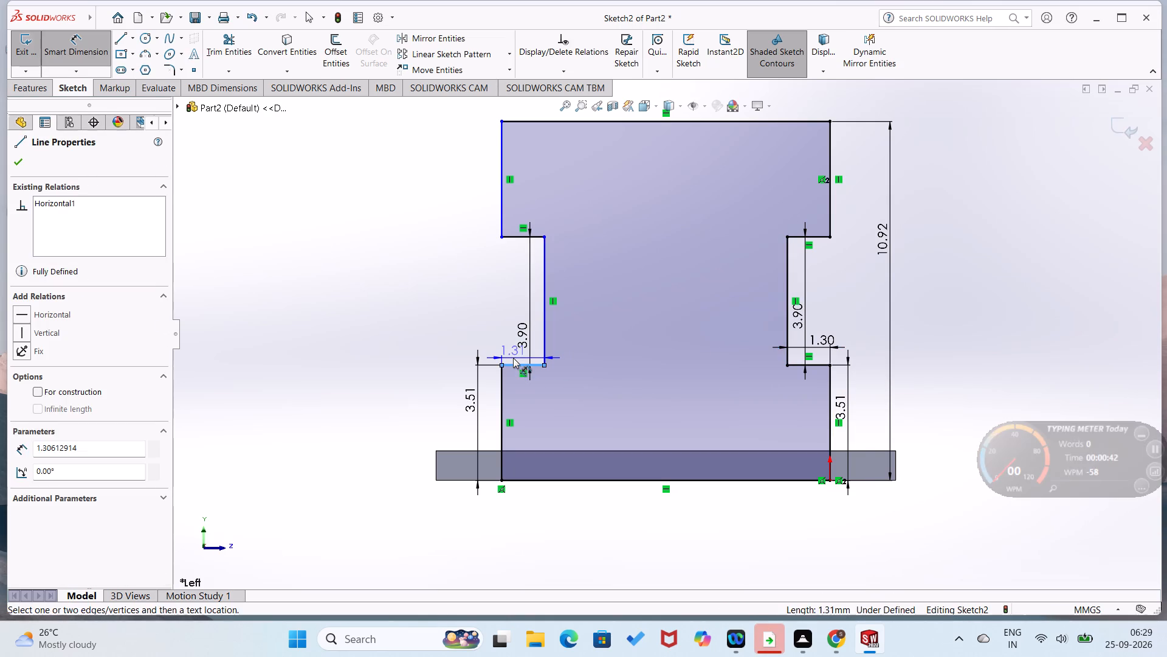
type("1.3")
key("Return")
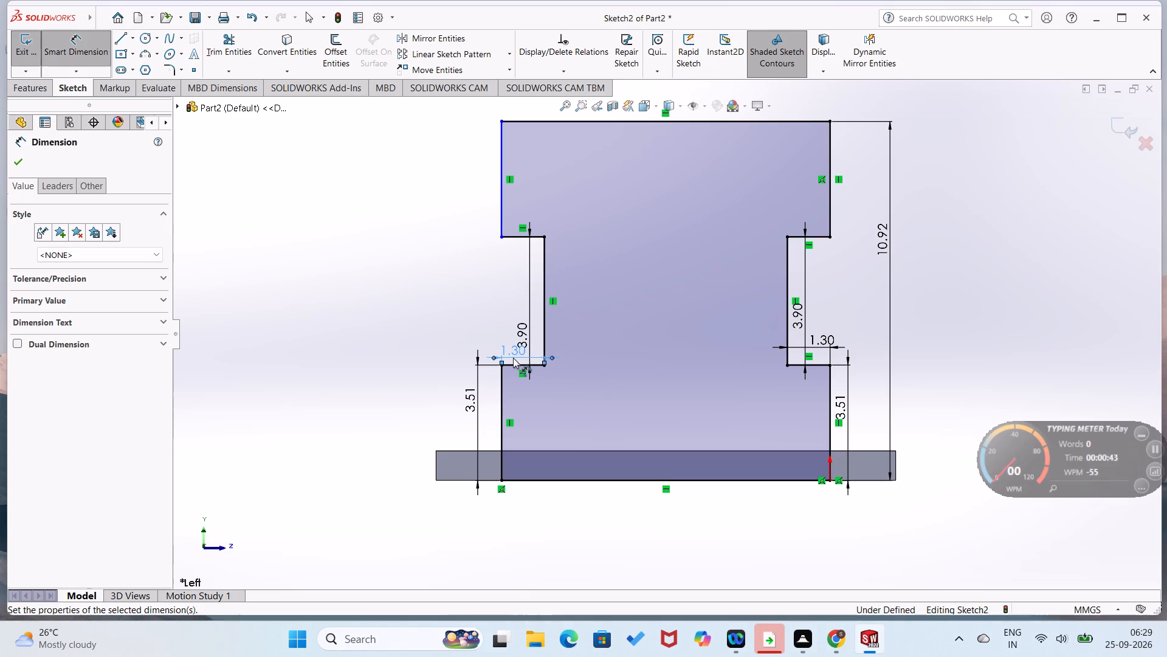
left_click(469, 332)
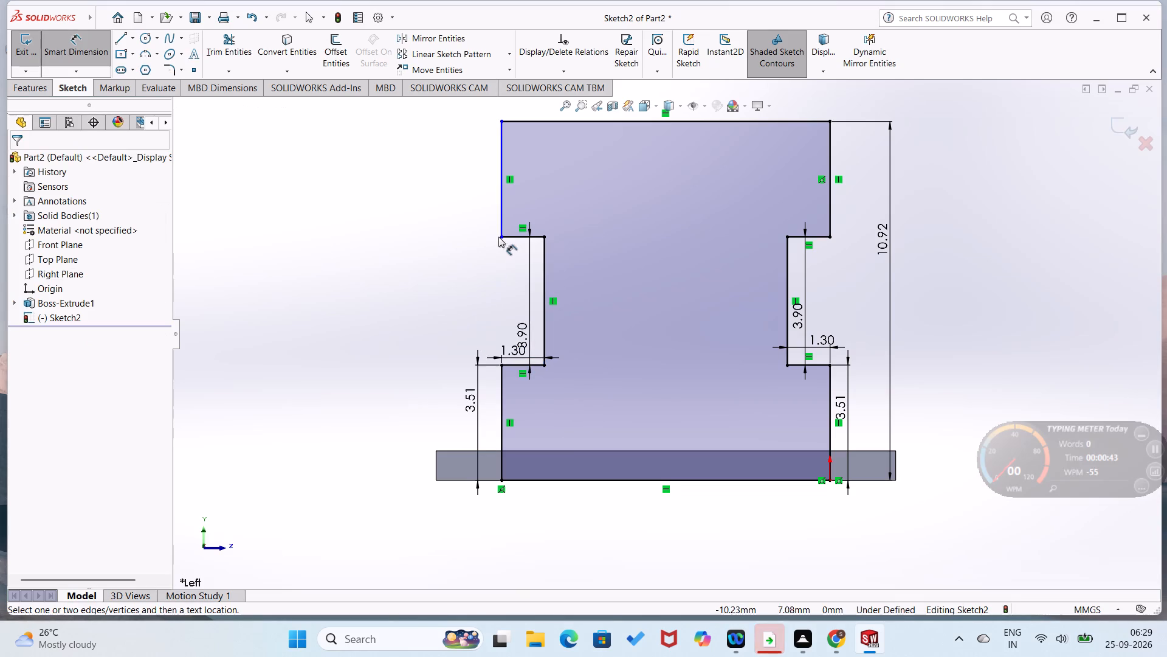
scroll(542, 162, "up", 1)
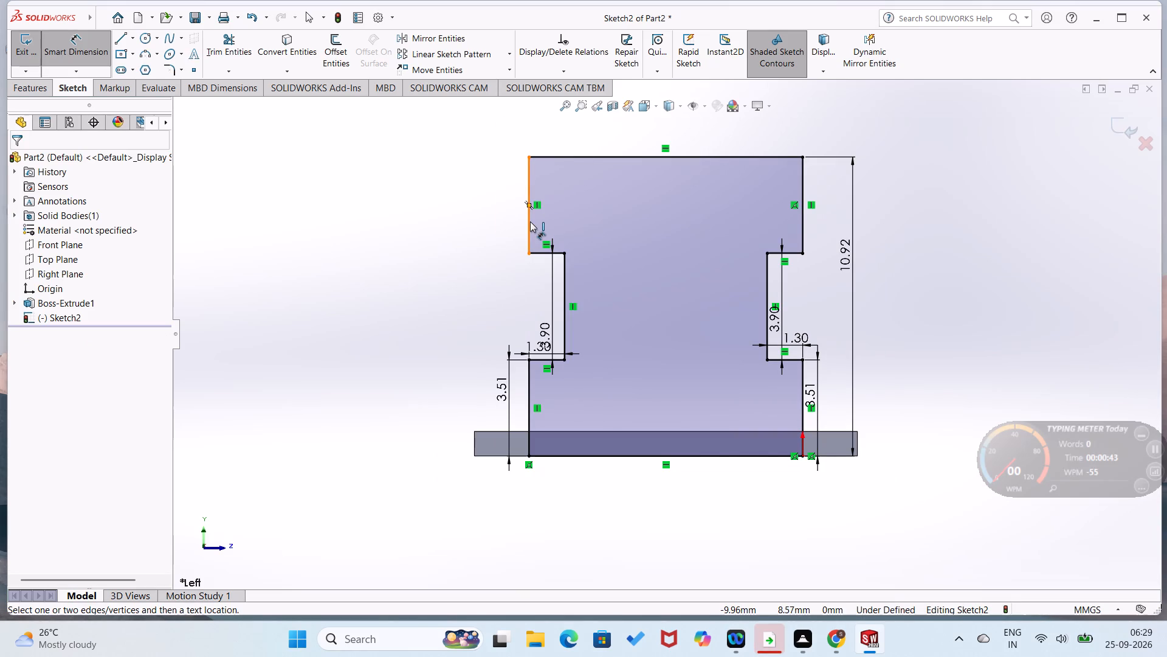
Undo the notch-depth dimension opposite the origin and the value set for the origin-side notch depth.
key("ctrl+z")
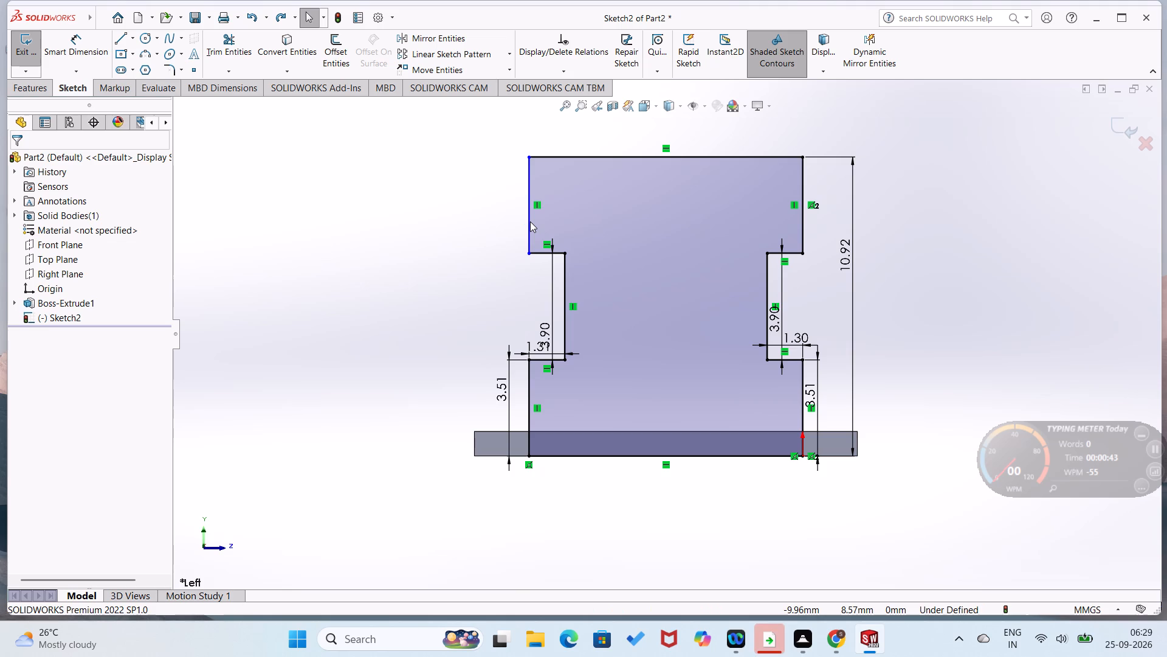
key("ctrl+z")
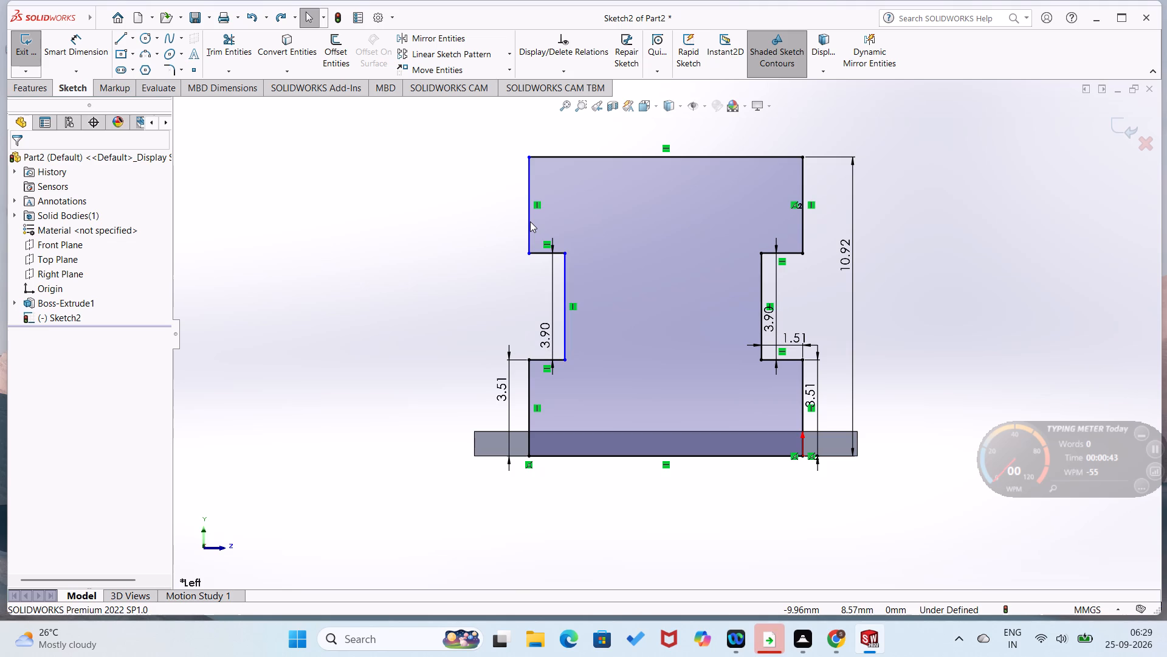
Dimension the lower horizontal edge of the notch opposite the origin again and set it to 1.3 mm.
left_click(539, 361)
right_click_drag(443, 372, 475, 300)
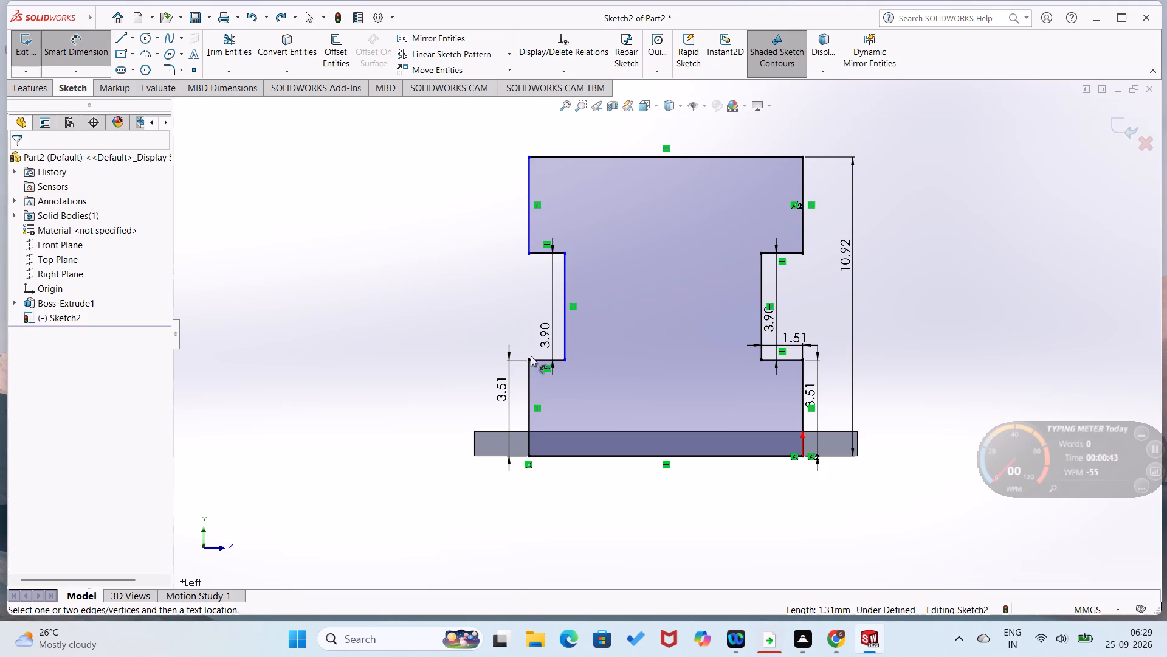
left_click(542, 360)
left_click(545, 337)
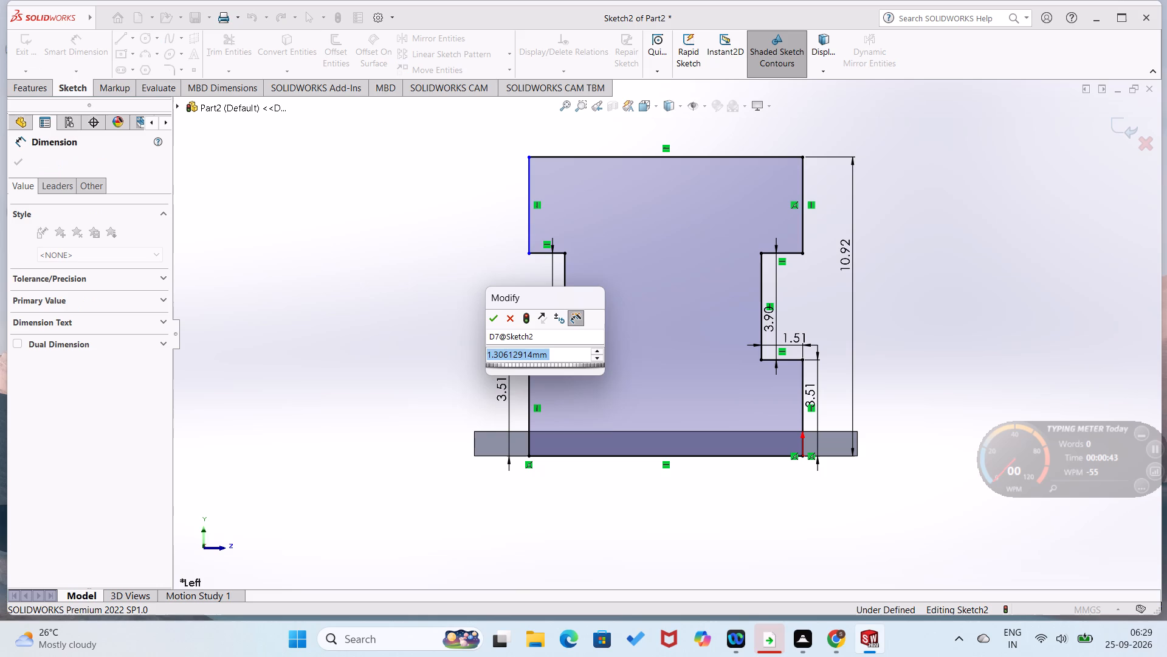
type("1.3")
key("Return")
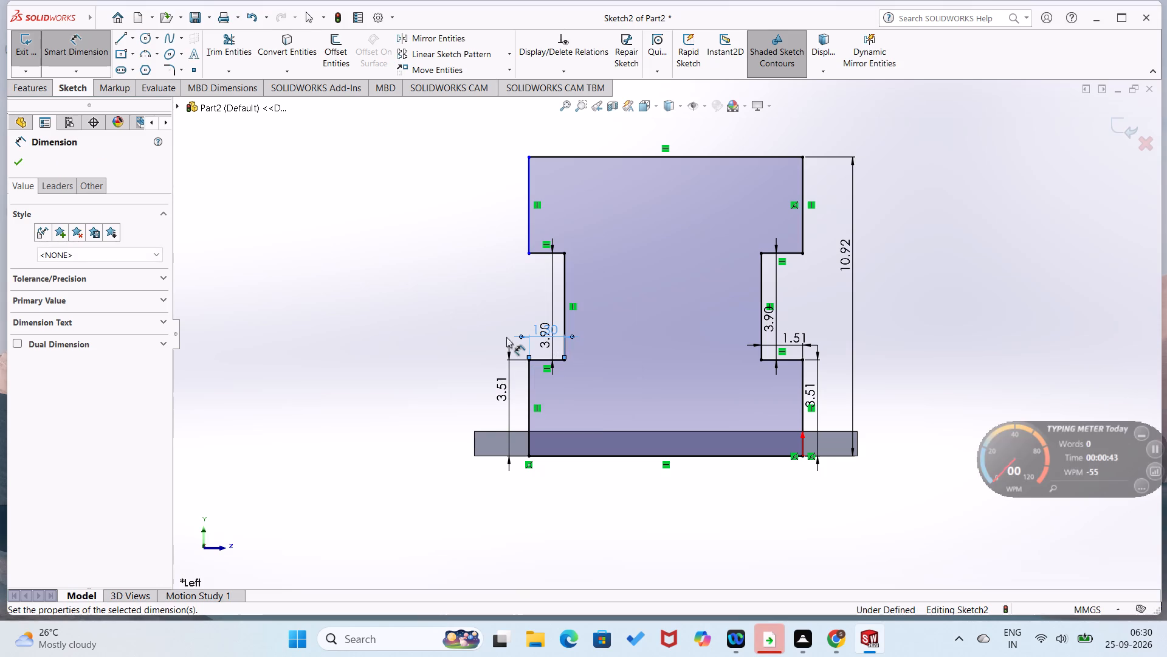
left_click(483, 326)
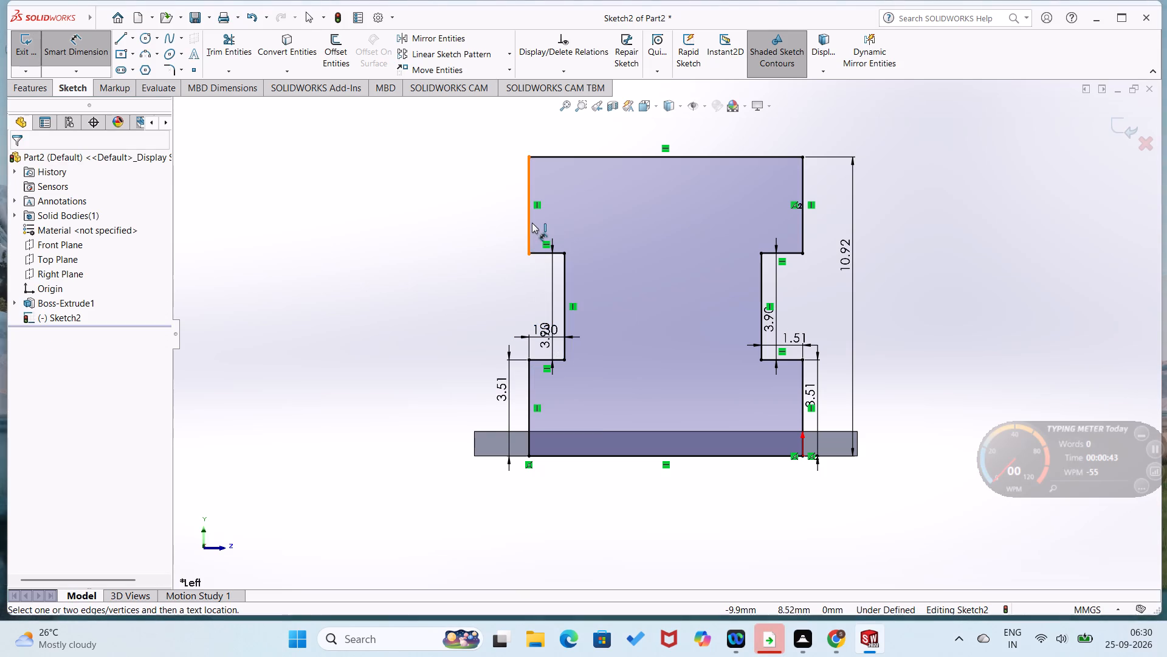
key("Escape")
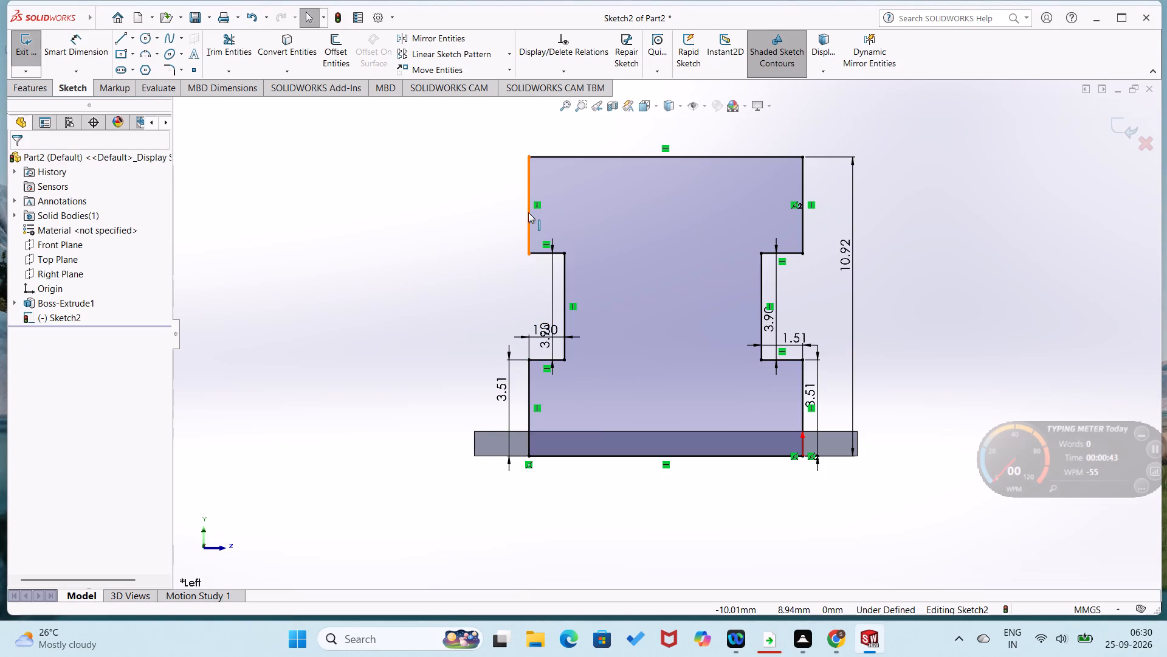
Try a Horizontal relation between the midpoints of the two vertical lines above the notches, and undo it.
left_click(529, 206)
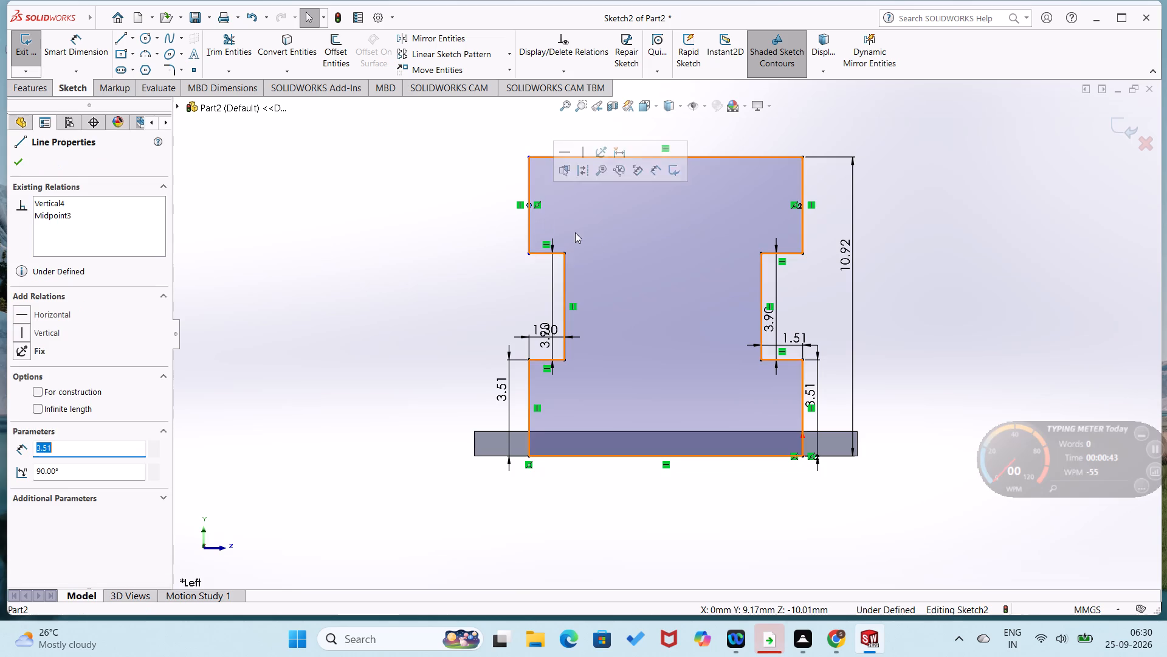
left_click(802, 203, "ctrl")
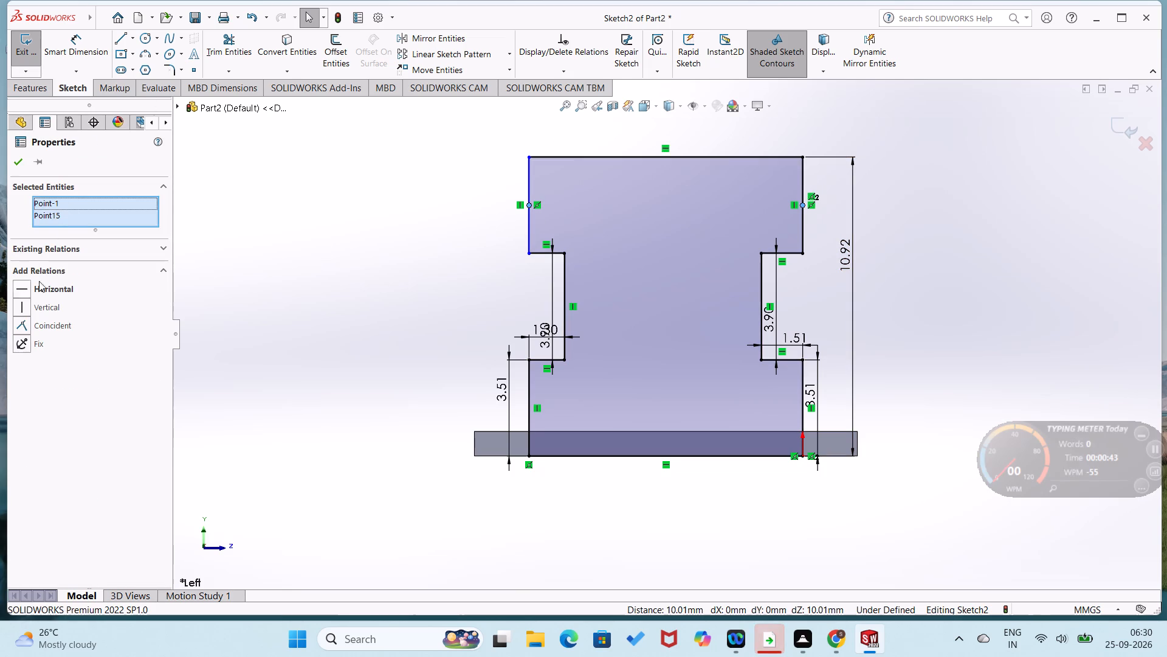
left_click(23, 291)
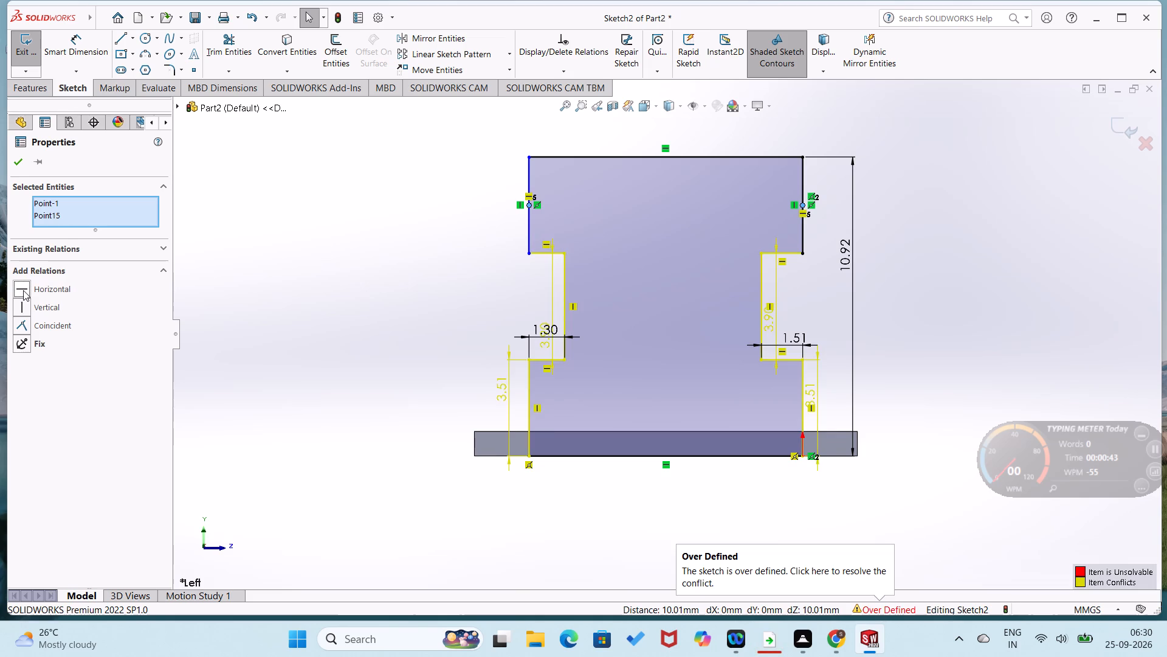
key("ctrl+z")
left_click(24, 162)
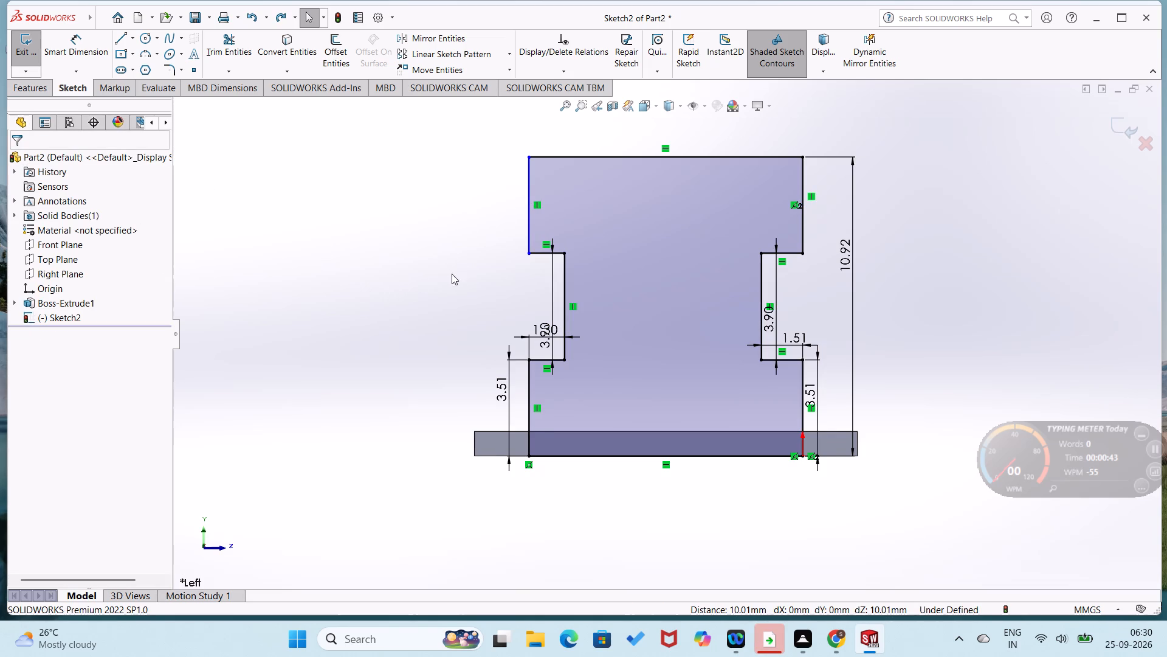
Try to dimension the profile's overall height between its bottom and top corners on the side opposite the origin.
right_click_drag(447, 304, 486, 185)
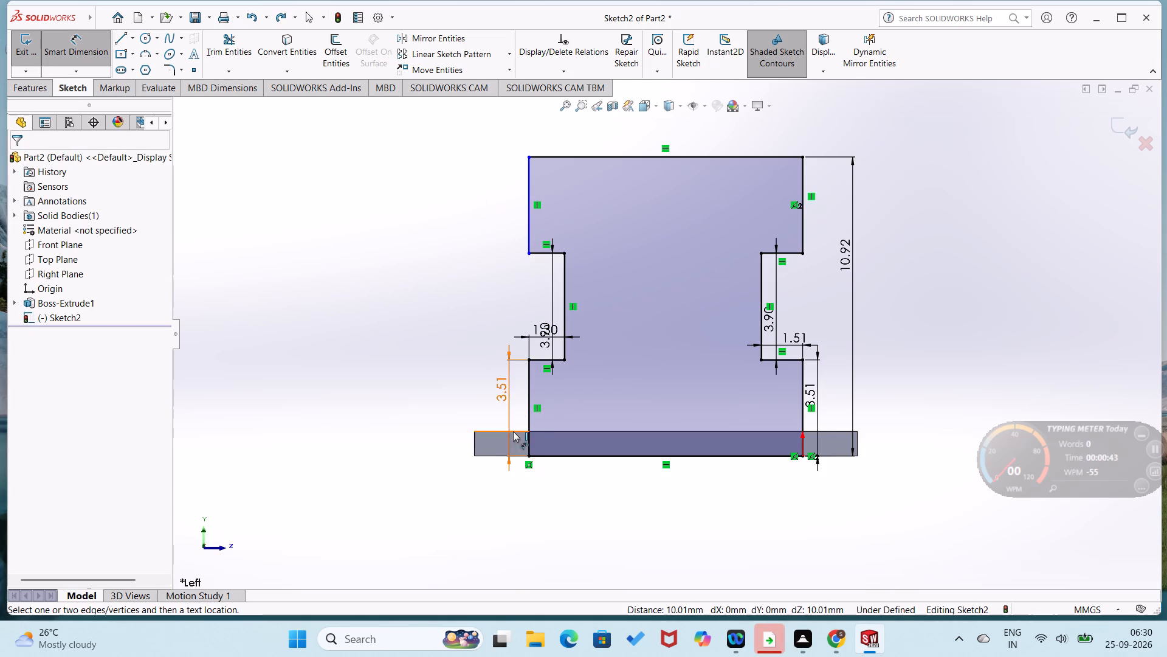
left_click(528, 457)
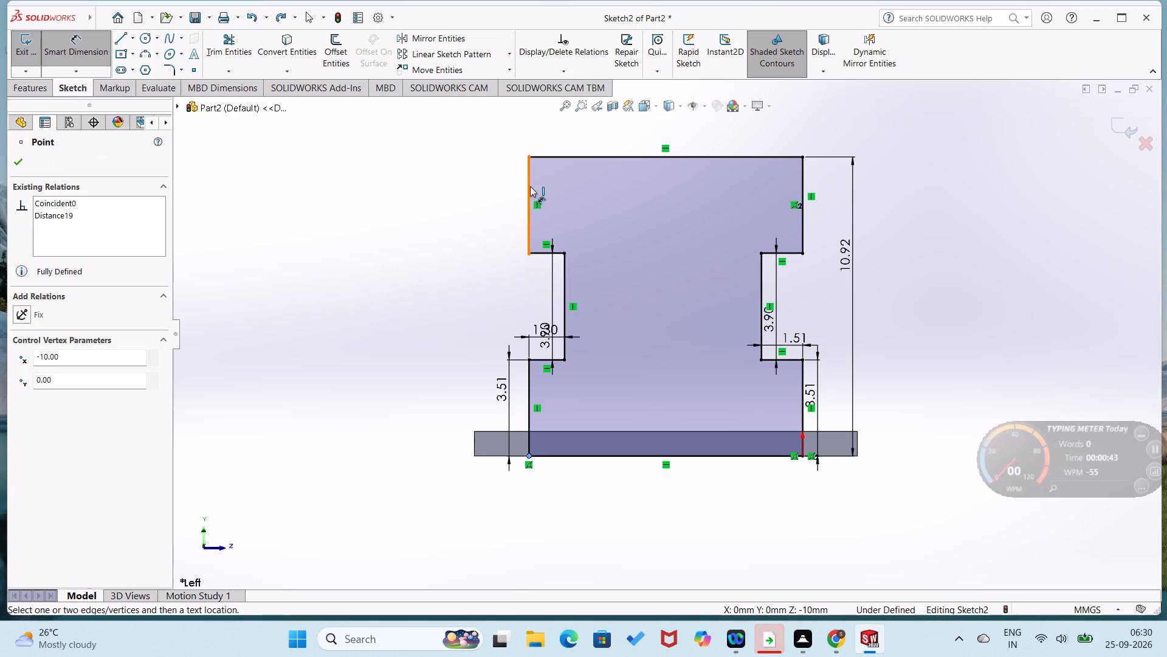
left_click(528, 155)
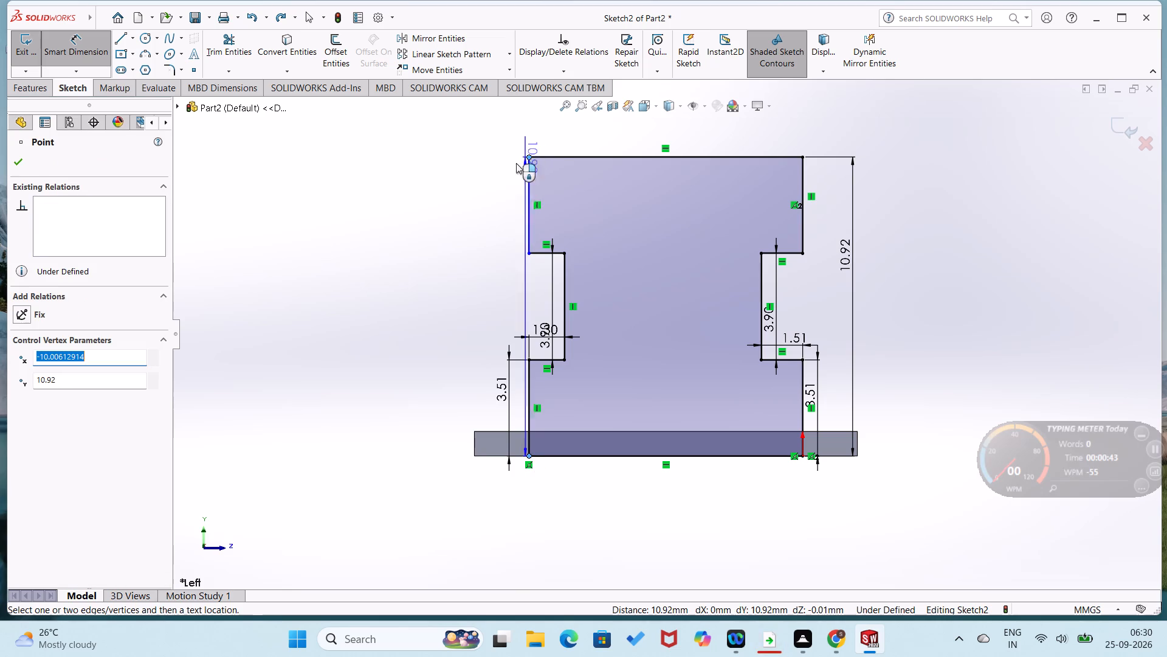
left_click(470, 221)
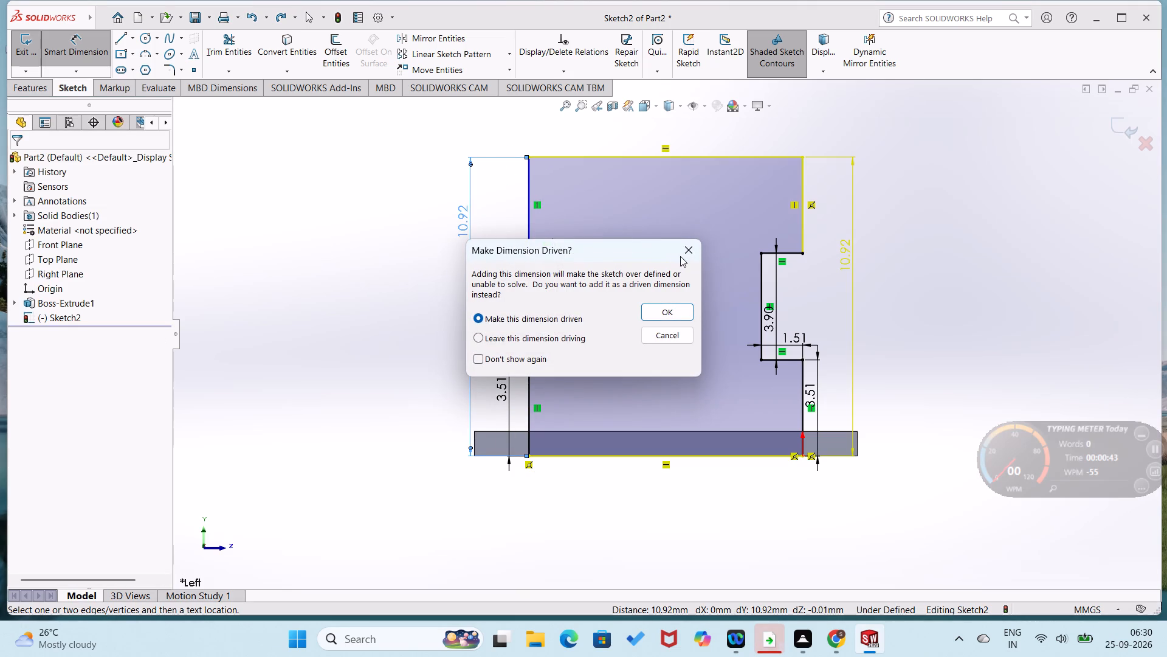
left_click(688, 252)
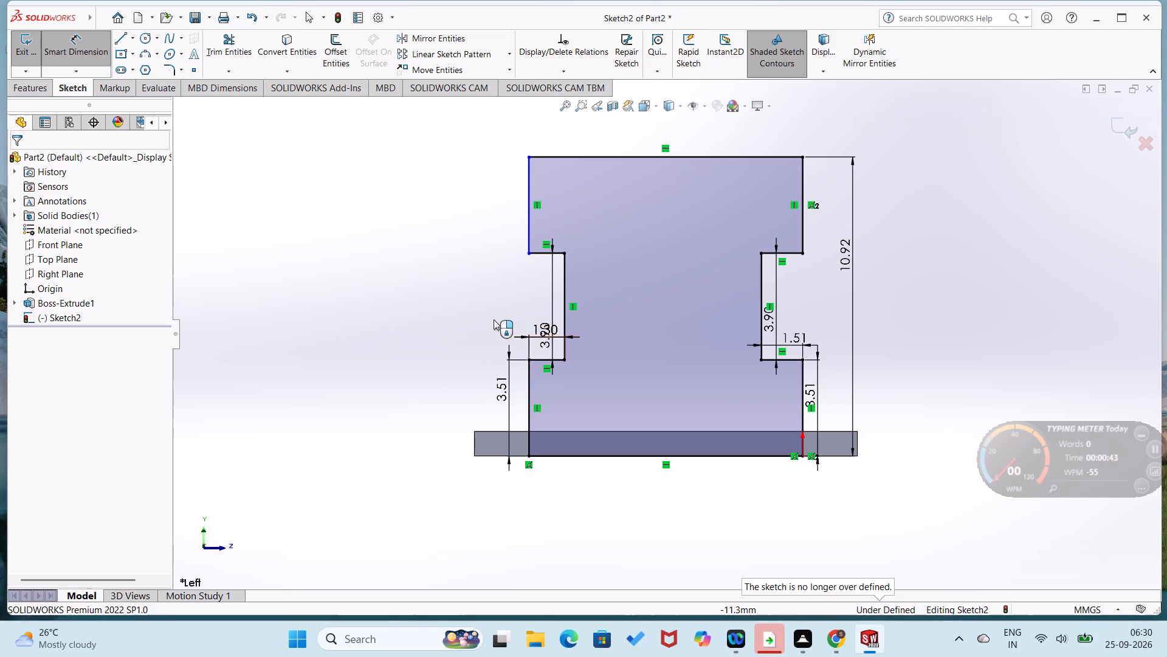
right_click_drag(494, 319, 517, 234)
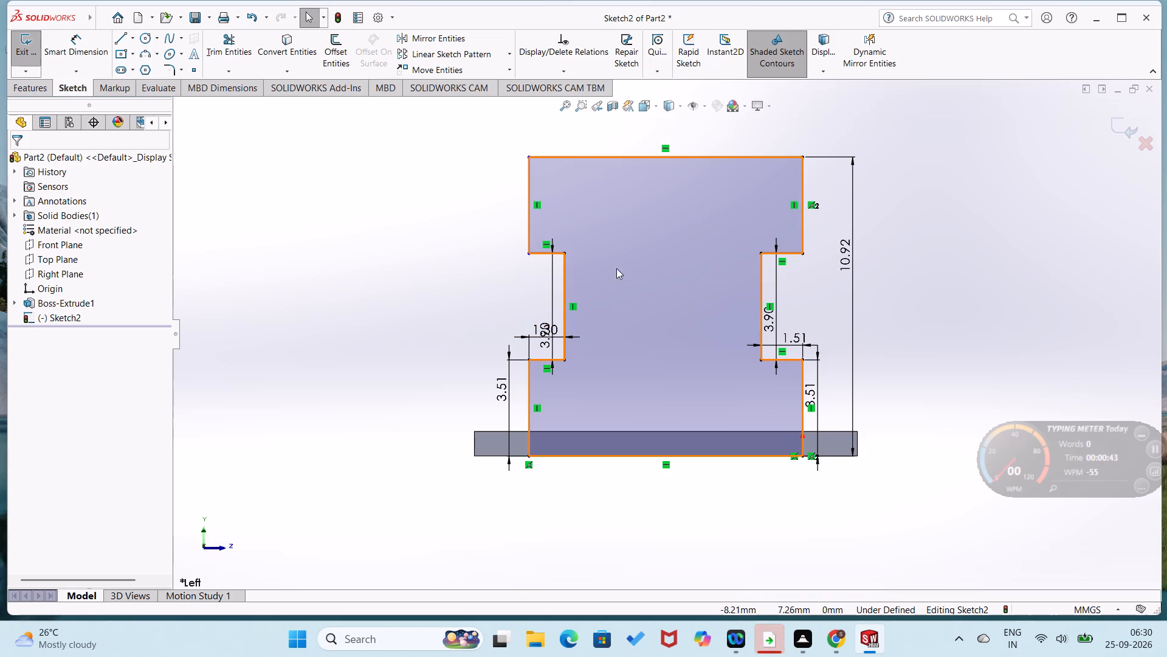
Set the depth of the origin-side notch to 1.3 mm.
double_click(794, 336)
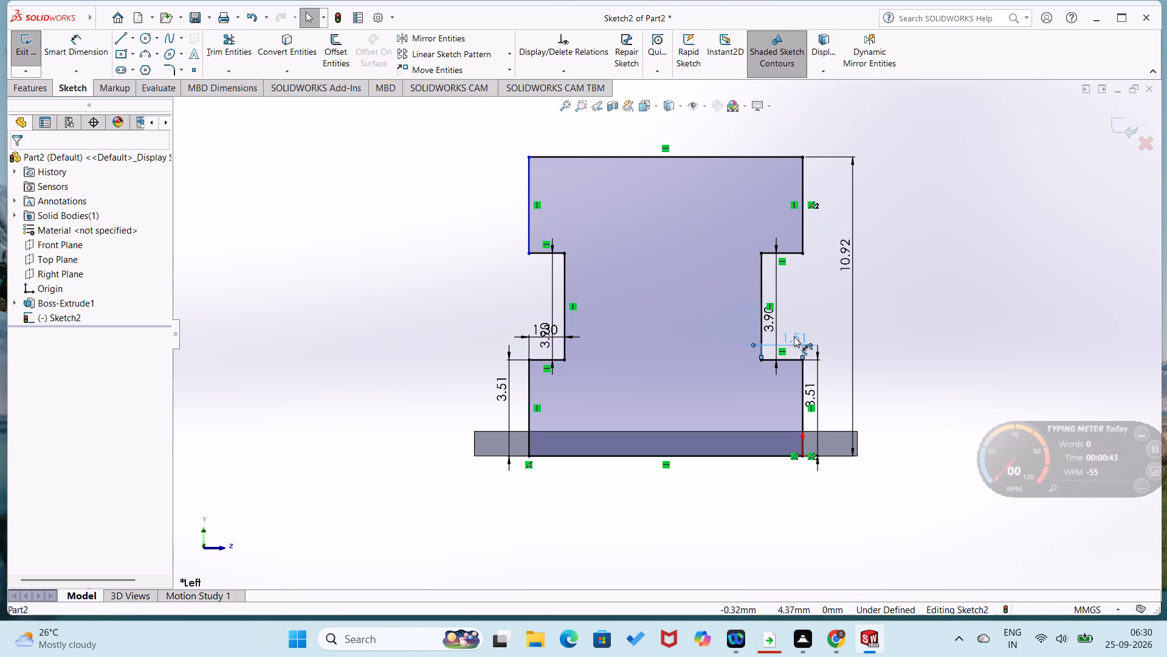
type("1.3")
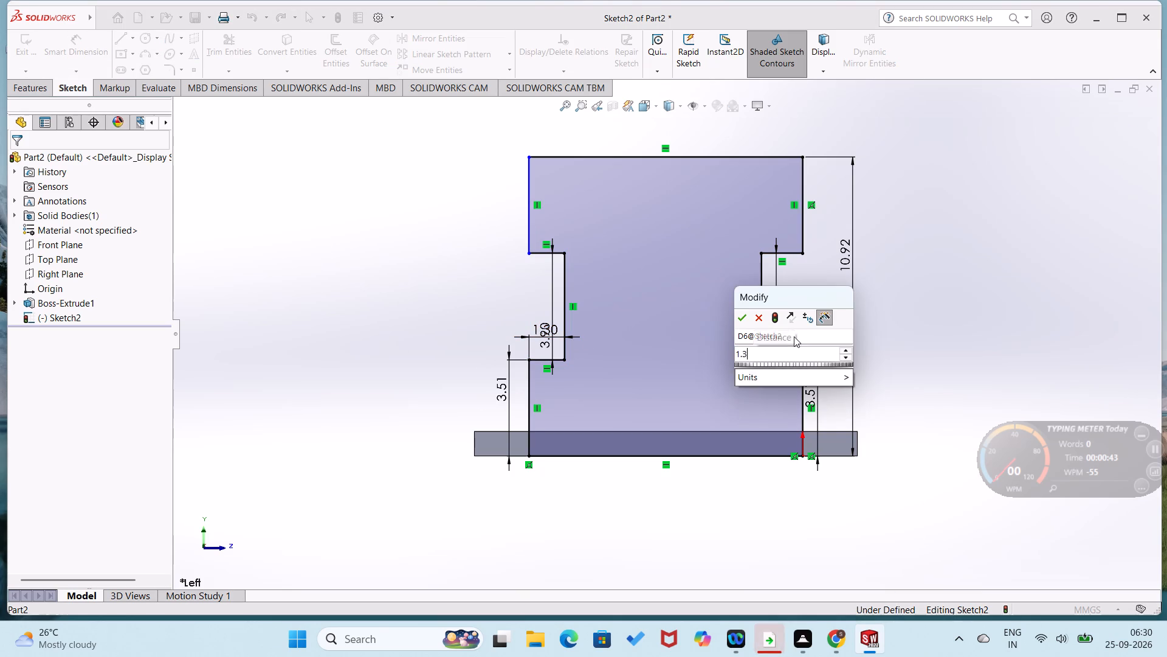
key("Return")
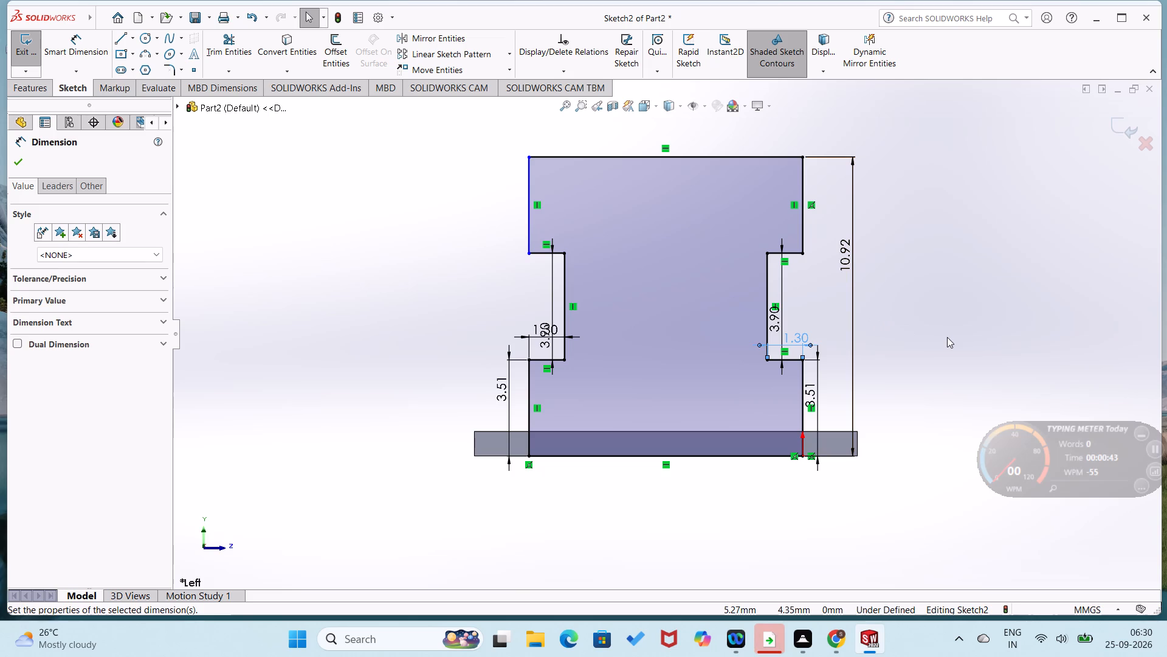
left_click(947, 337)
Dimension the upper horizontal edge of the notch opposite the origin and set it to 1.3 mm.
right_click_drag(466, 302, 476, 195)
left_click(539, 253)
left_click(532, 275)
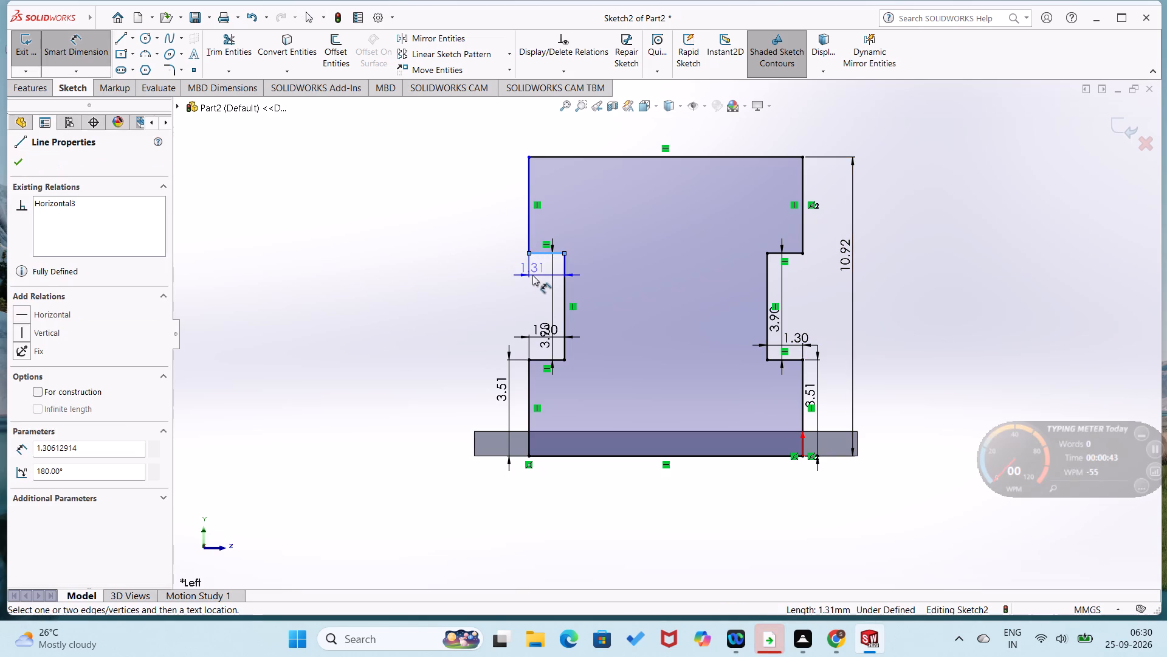
type("1.3")
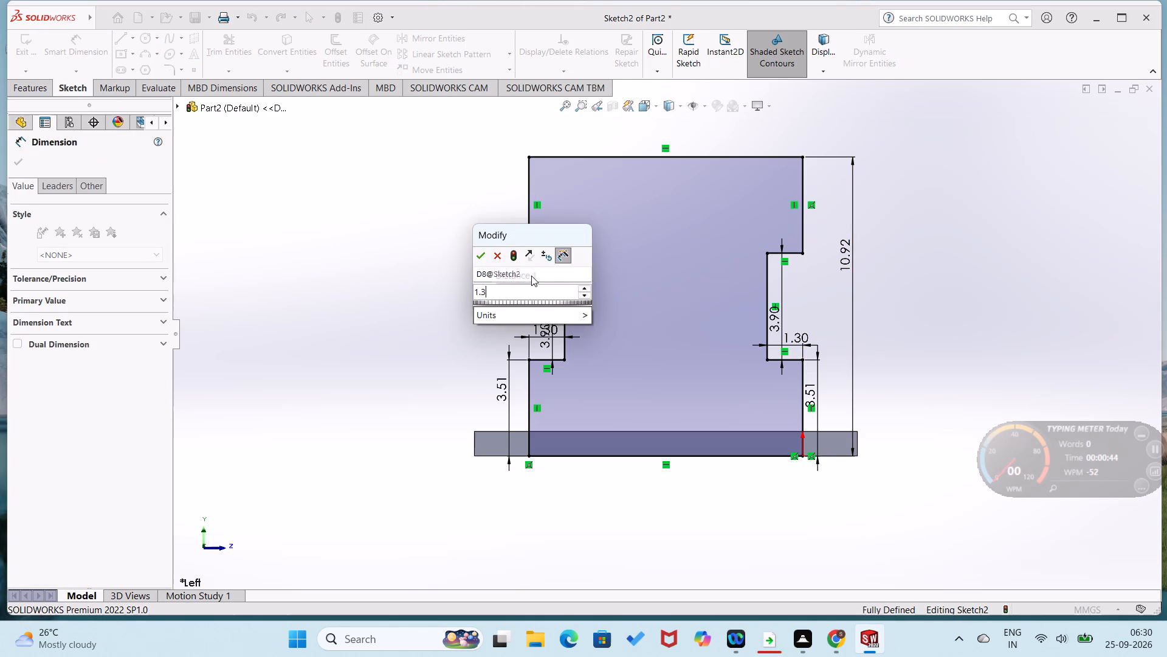
key("Return")
left_click(385, 303)
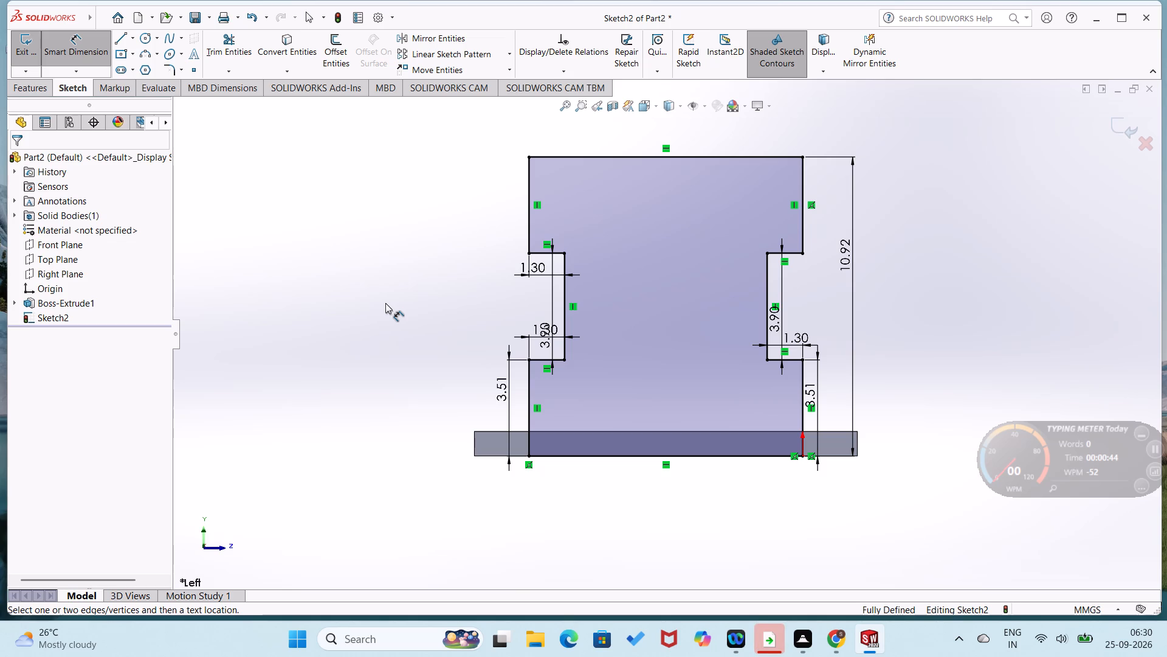
Extrude the notched profile as a 0.90 mm blind boss, reversed toward the plate and merged with it.
left_click(42, 92)
left_click(29, 63)
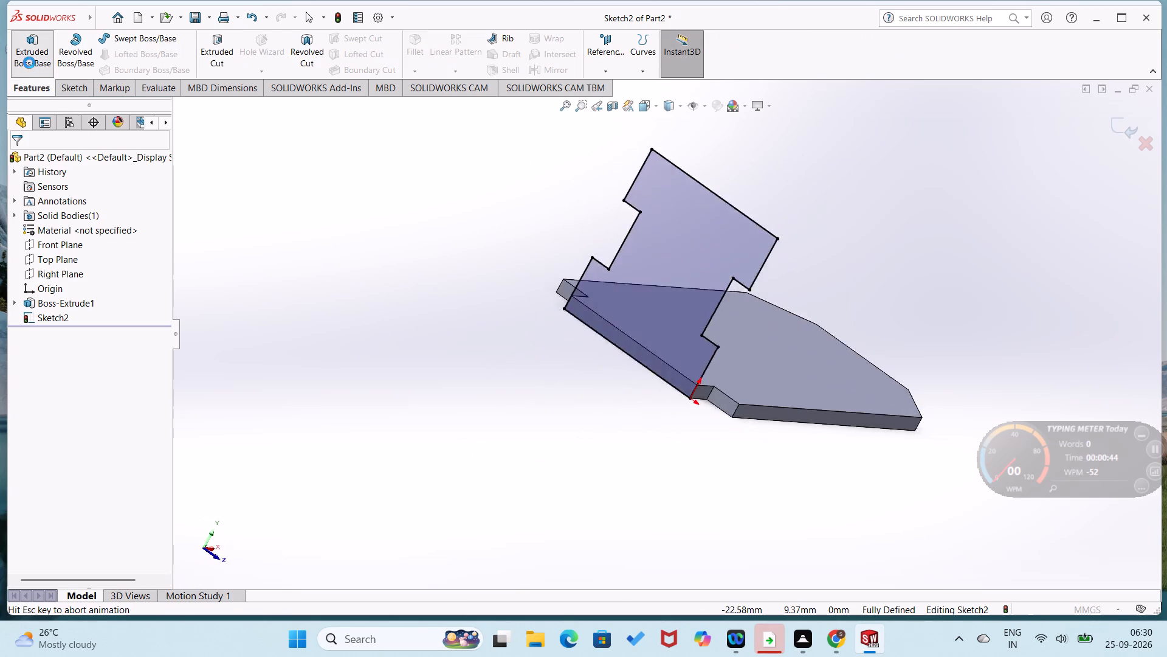
middle_click_drag(670, 441, 608, 370)
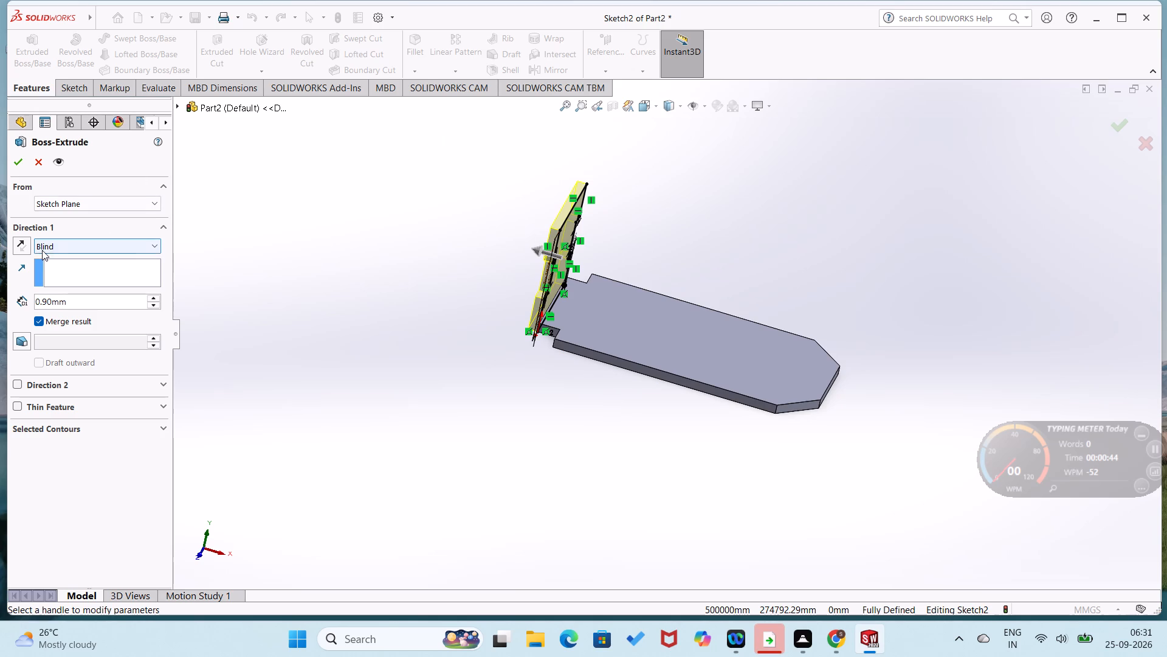
left_click(21, 248)
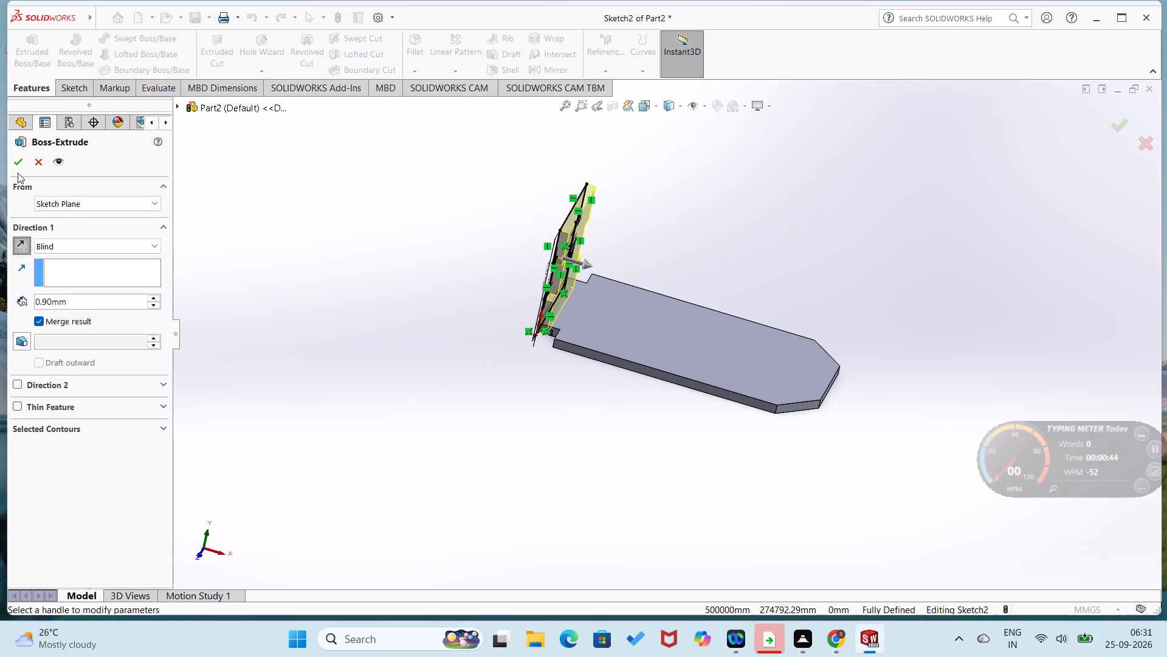
left_click(16, 161)
left_click(447, 292)
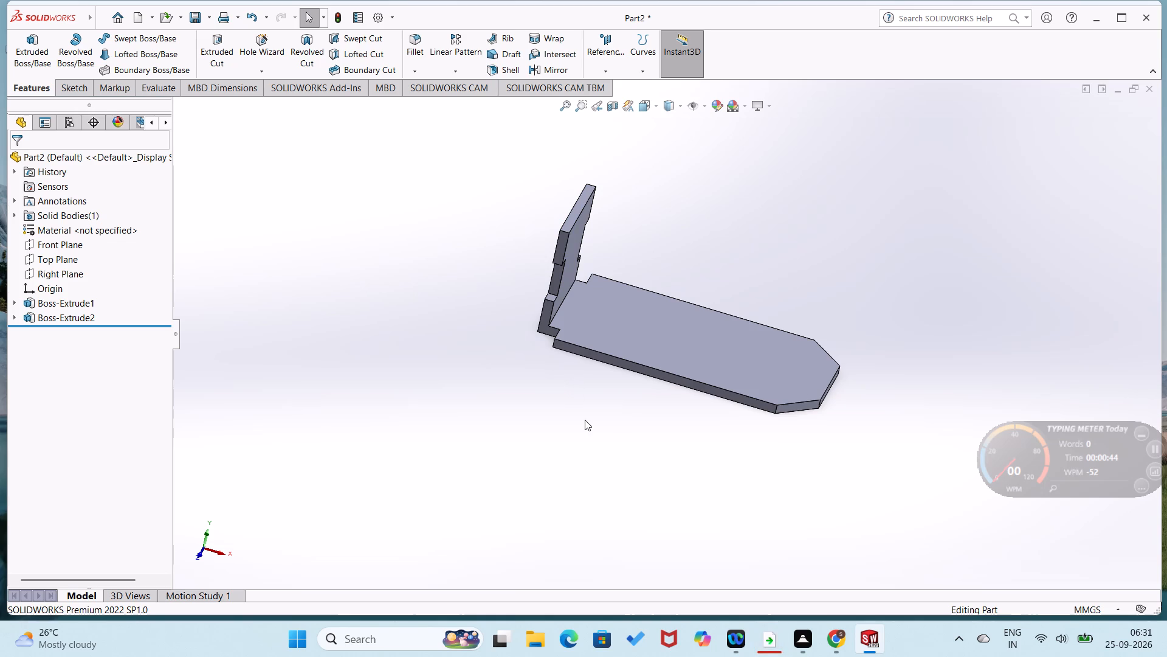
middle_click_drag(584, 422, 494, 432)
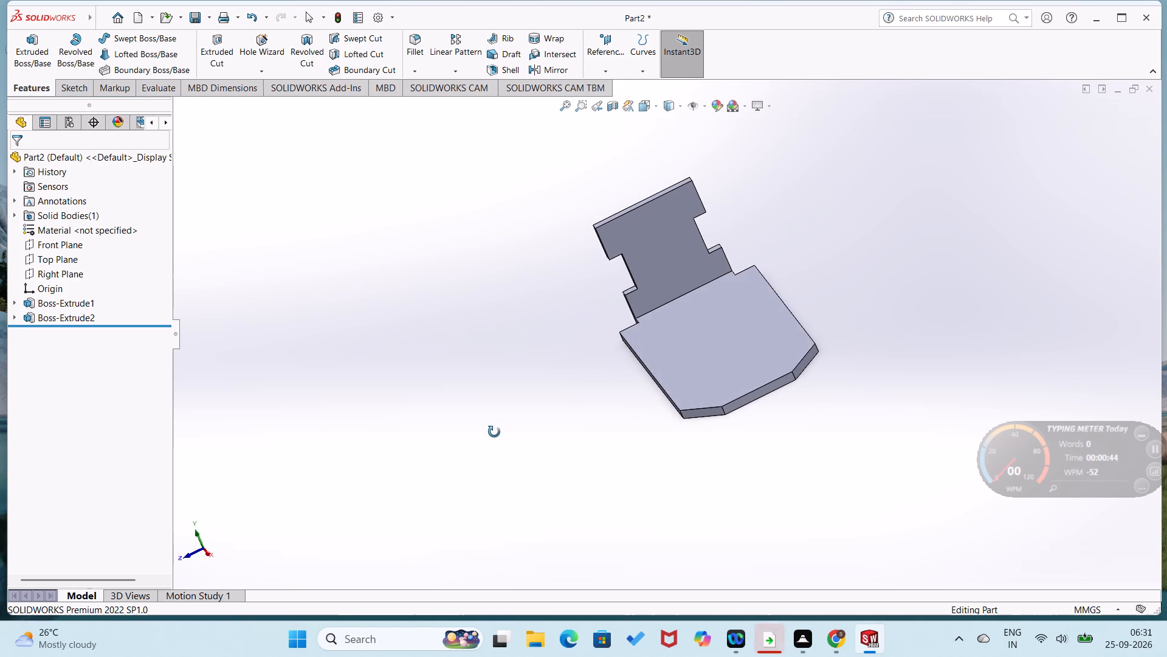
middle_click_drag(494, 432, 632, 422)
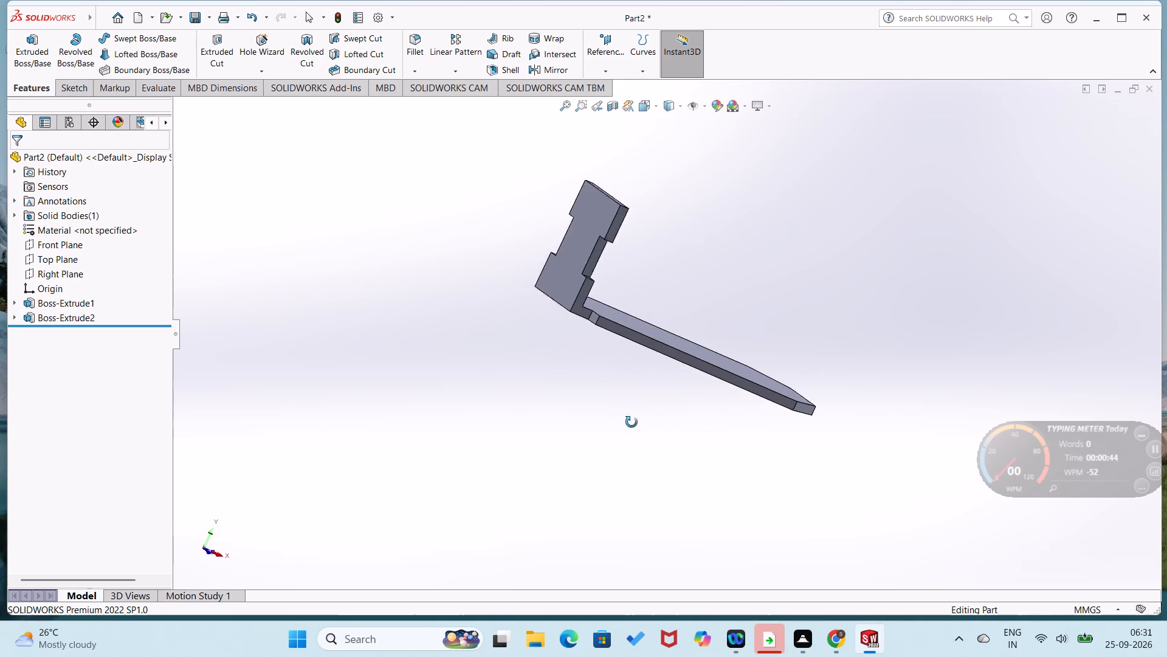
Start a new sketch on the narrow end face at the plate's tapered tip, viewed square-on.
middle_click_drag(632, 422, 557, 394)
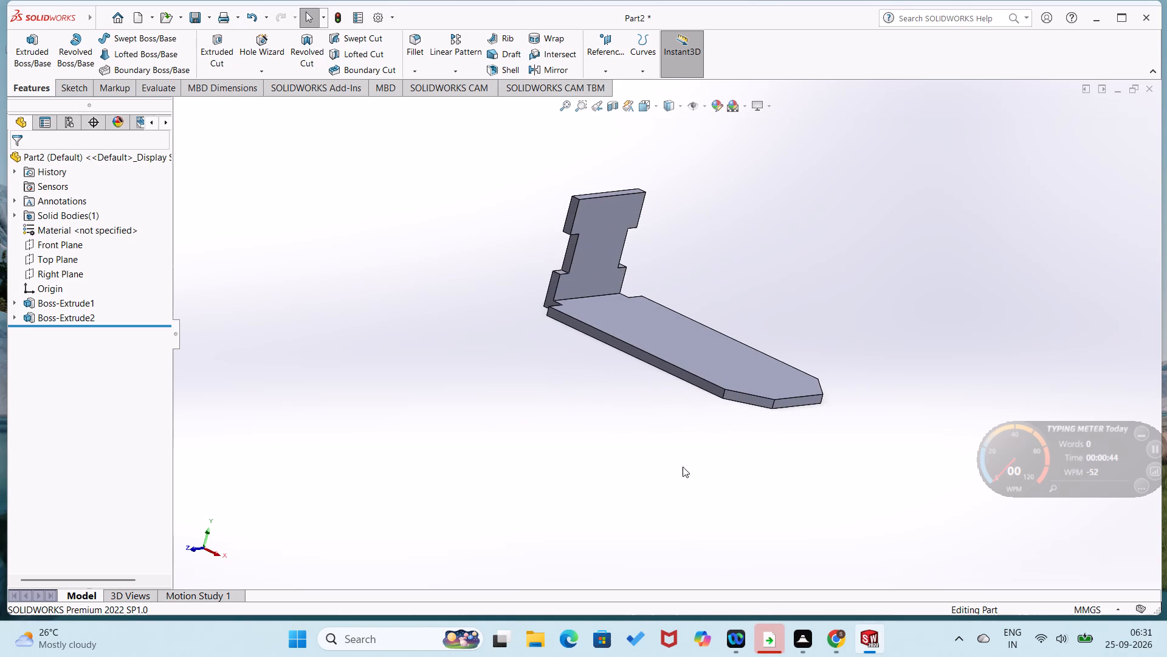
right_click(789, 401)
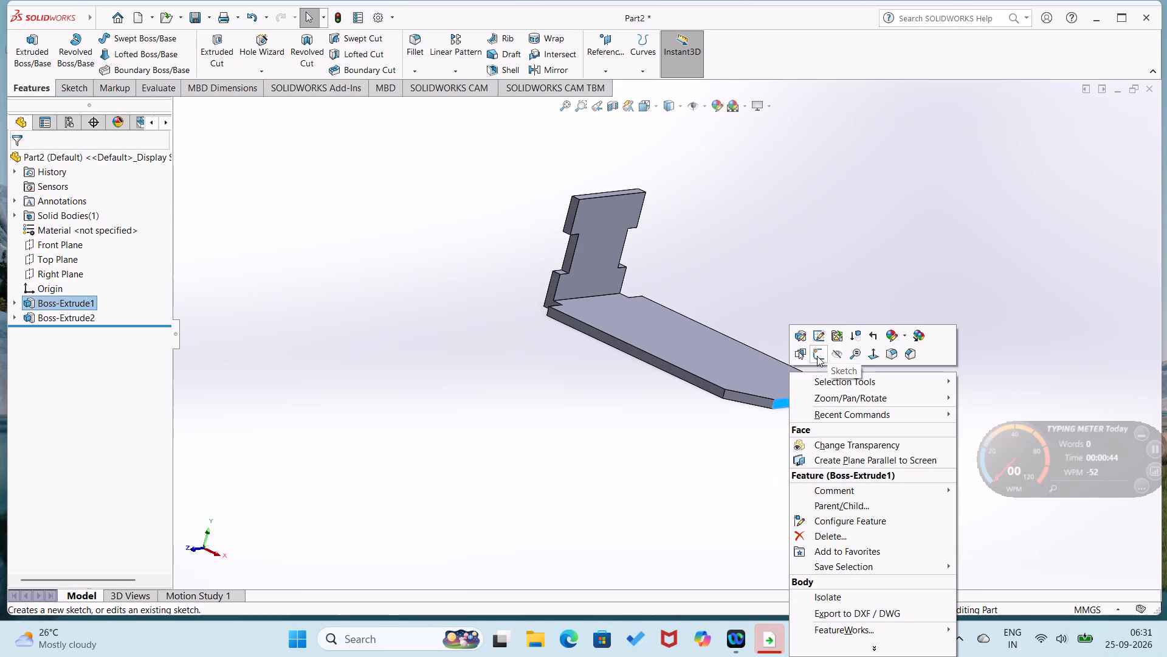
left_click(817, 356)
scroll(457, 396, "up", 1)
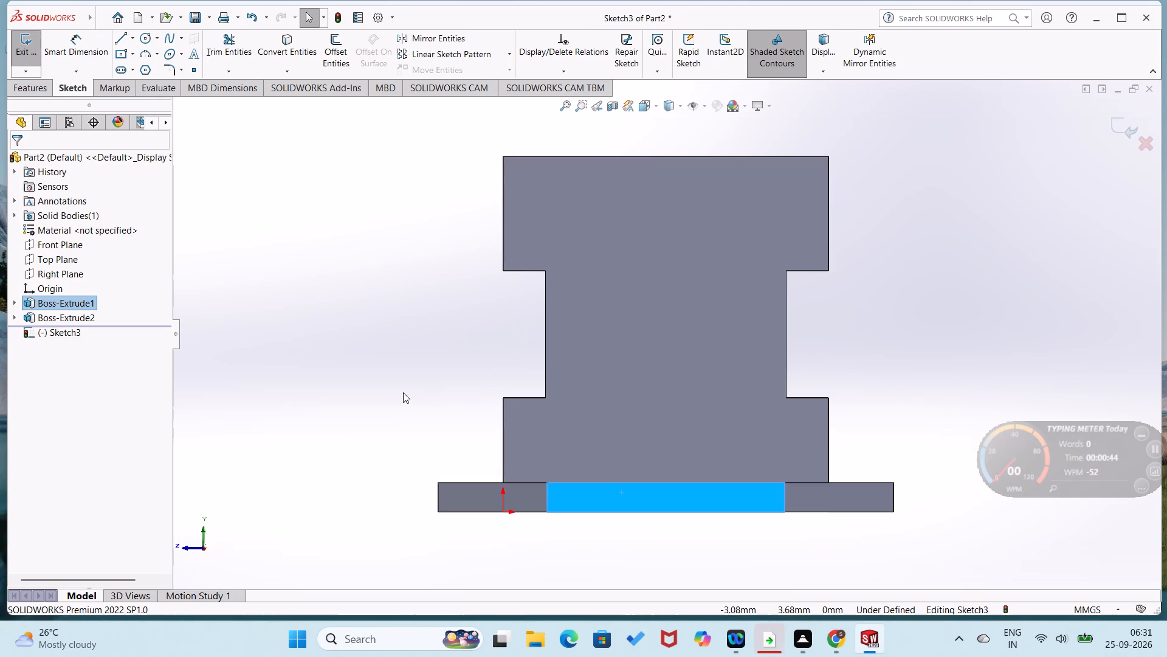
From the tip face's bottom corner opposite the origin, sketch connected lines about 1.1 mm outward, 4.3 mm up, 3.3 mm outward and 0.95 mm up.
right_click(356, 382)
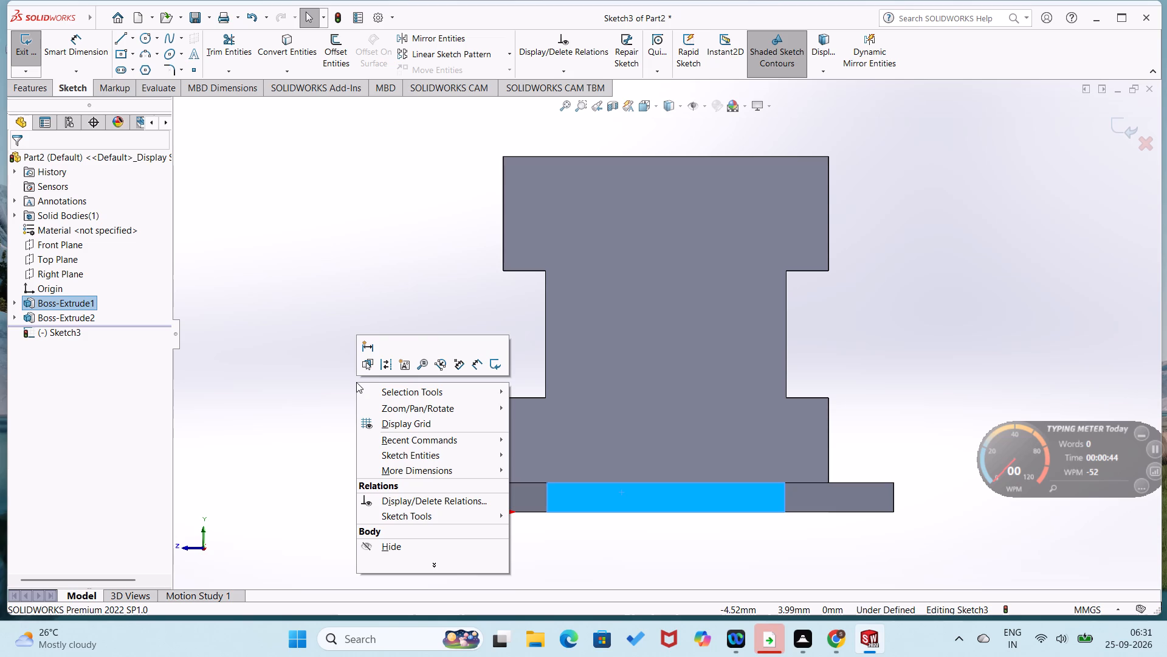
left_click(334, 350)
right_click_drag(333, 351, 360, 324)
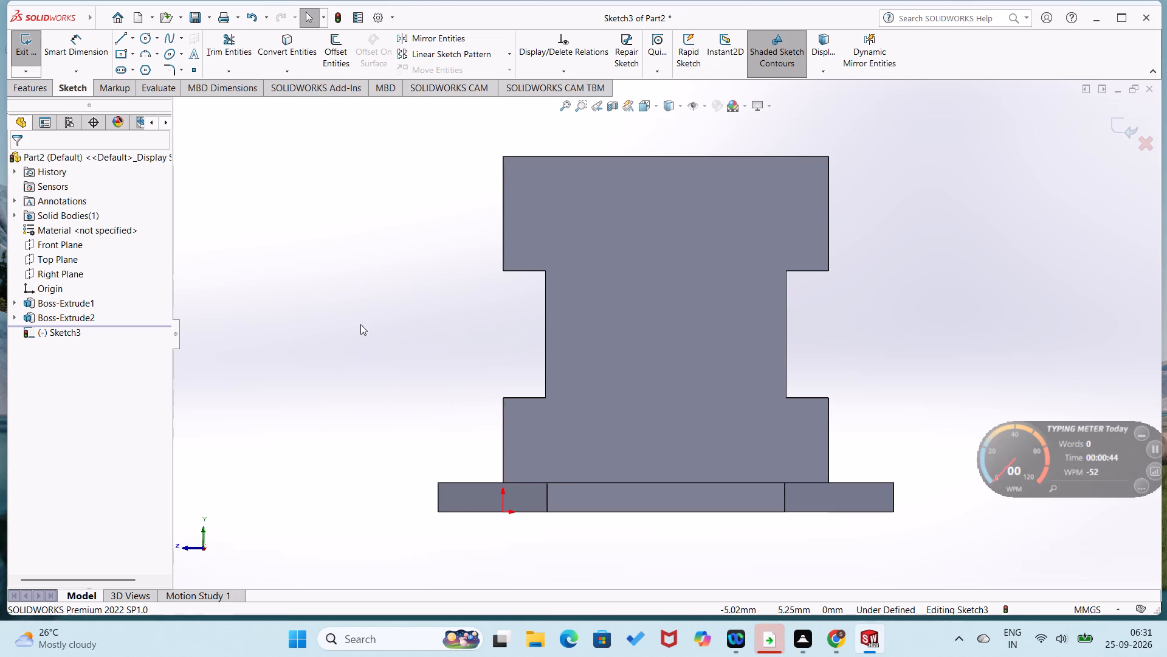
right_click_drag(360, 324, 367, 320)
right_click_drag(353, 339, 216, 361)
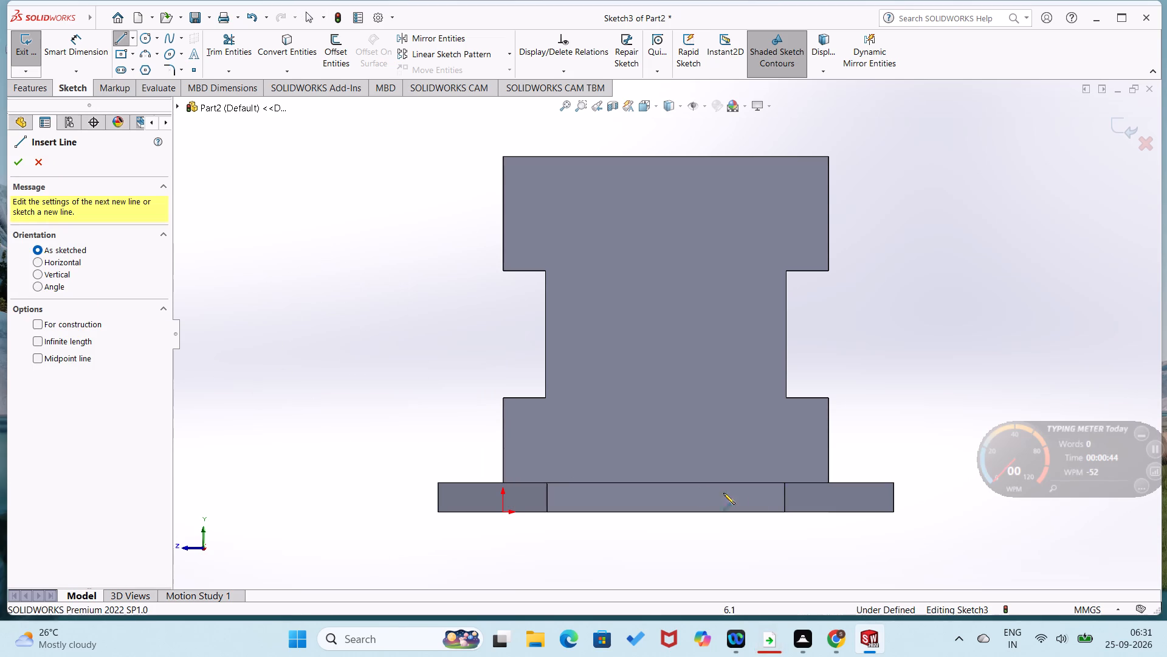
left_click(785, 513)
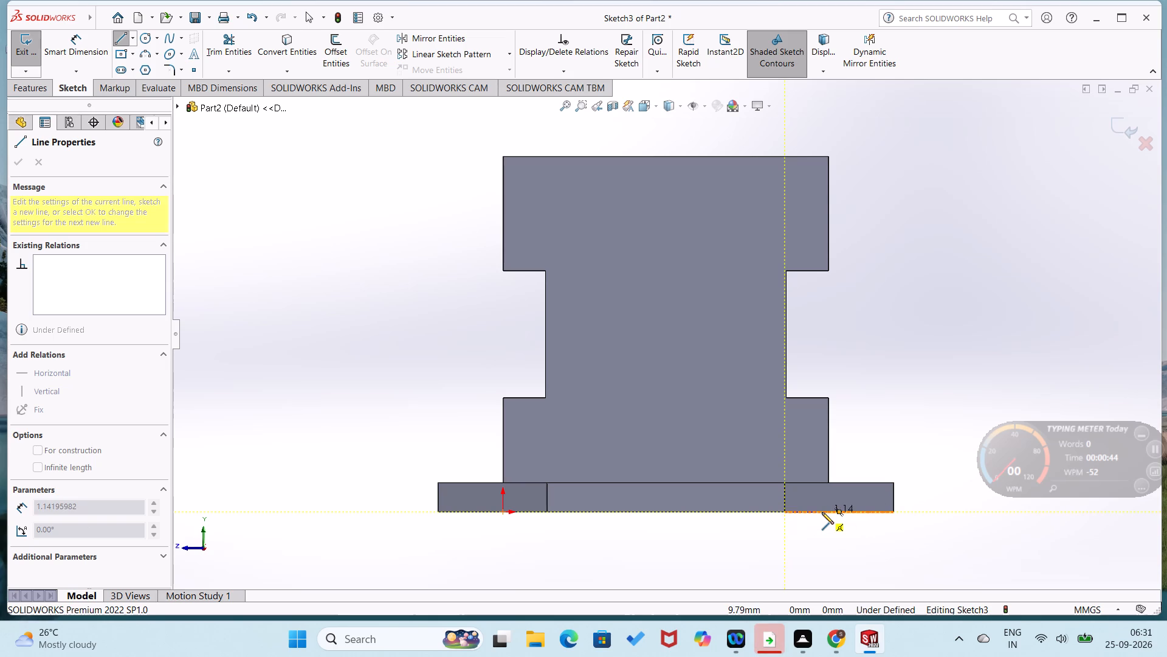
left_click(822, 512)
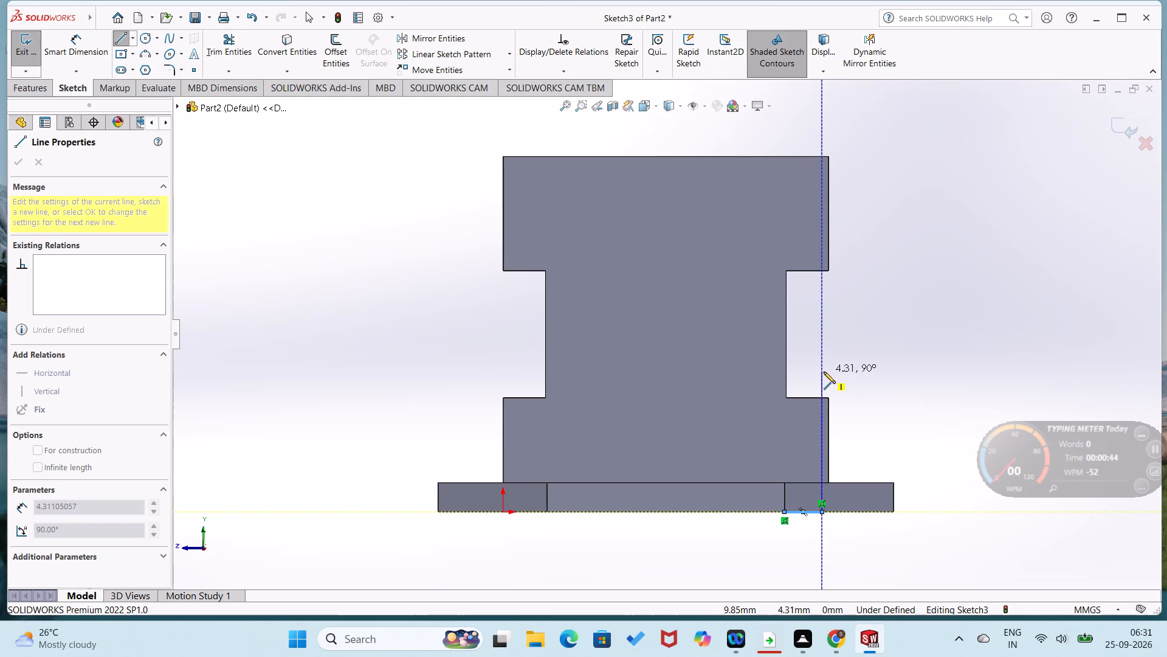
left_click(824, 372)
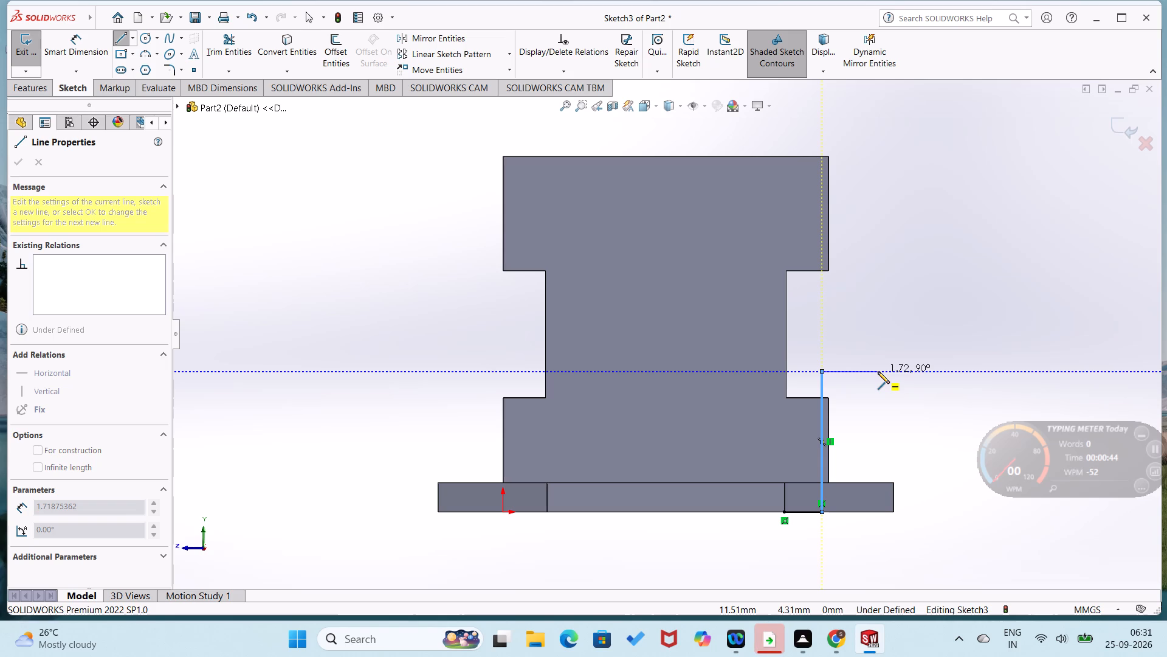
left_click(932, 373)
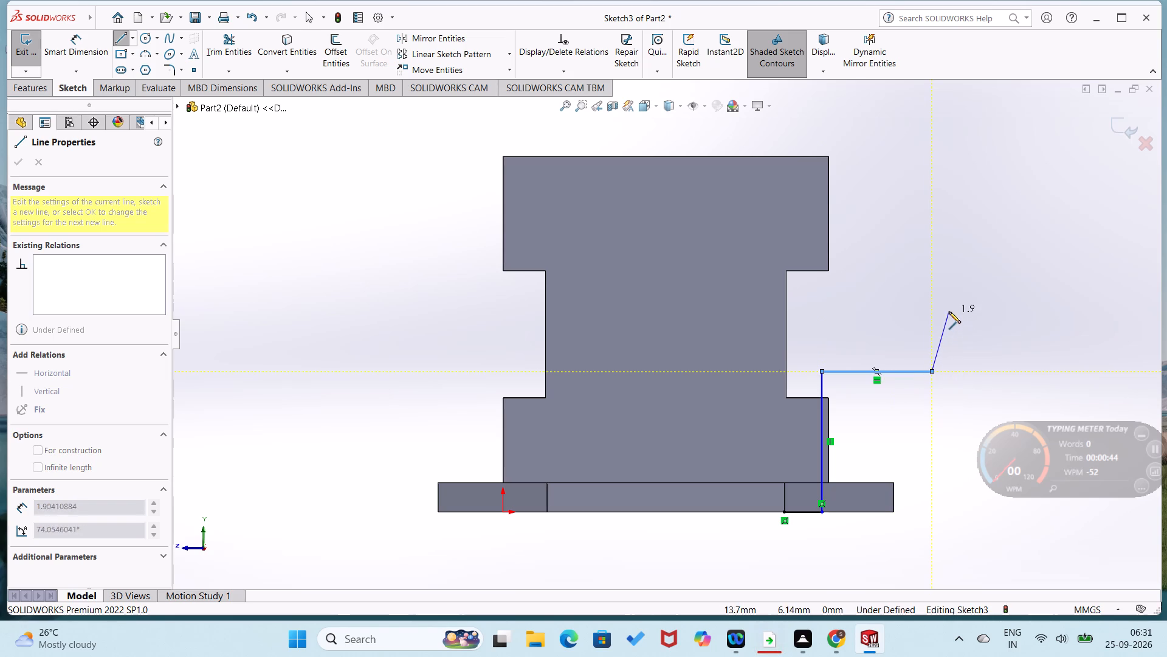
left_click(929, 341)
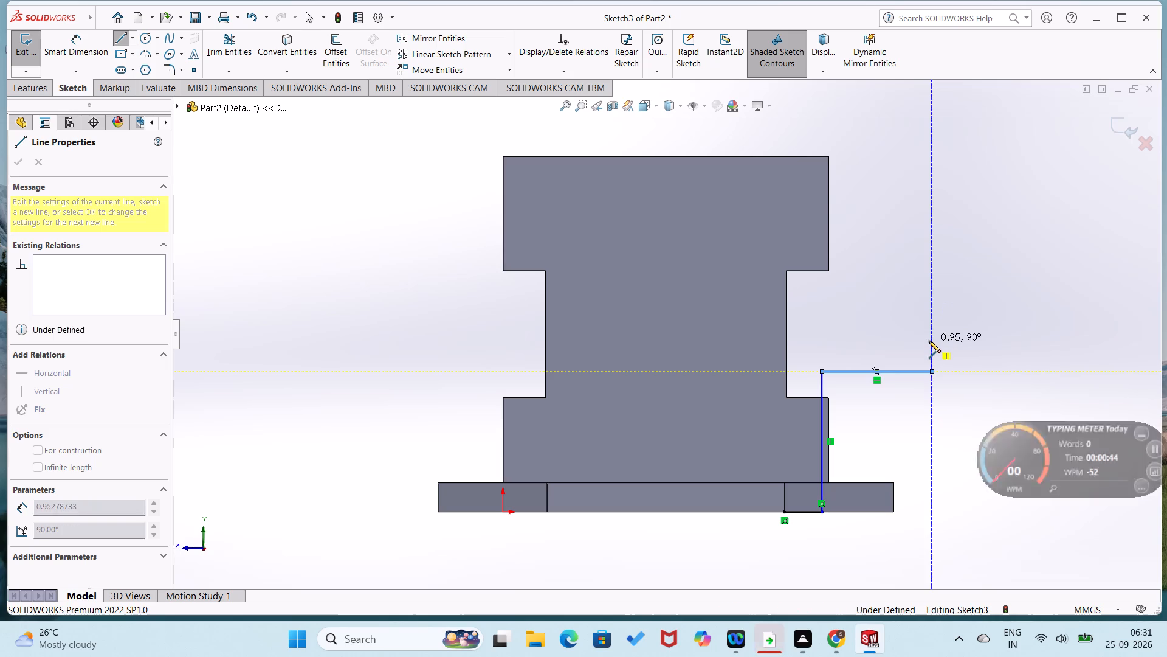
Close the profile with a 16.3 mm top line, a matching stepped outline on the origin side, and a 7.3 mm line along the tip face's bottom.
left_click(401, 340)
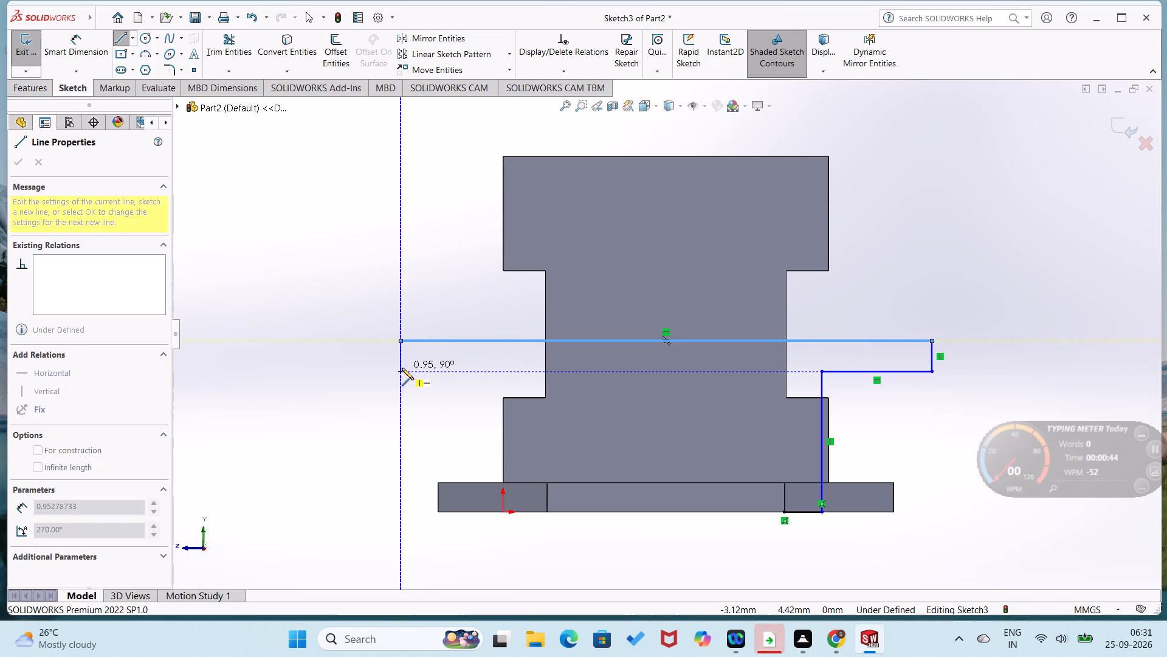
left_click(401, 369)
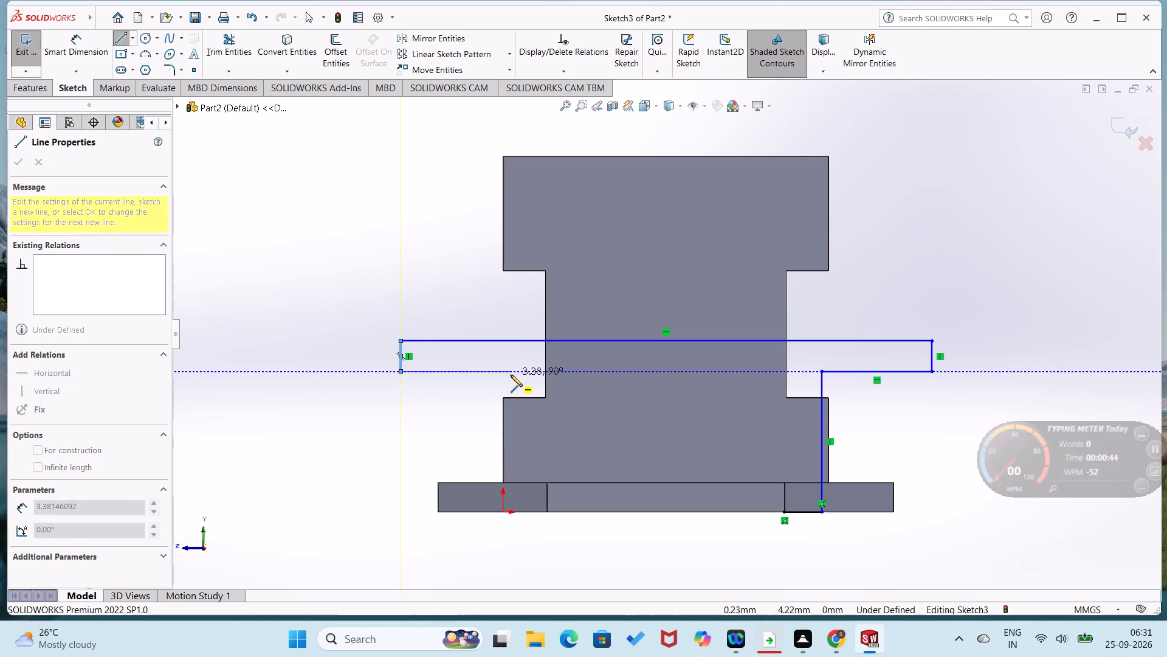
left_click(511, 375)
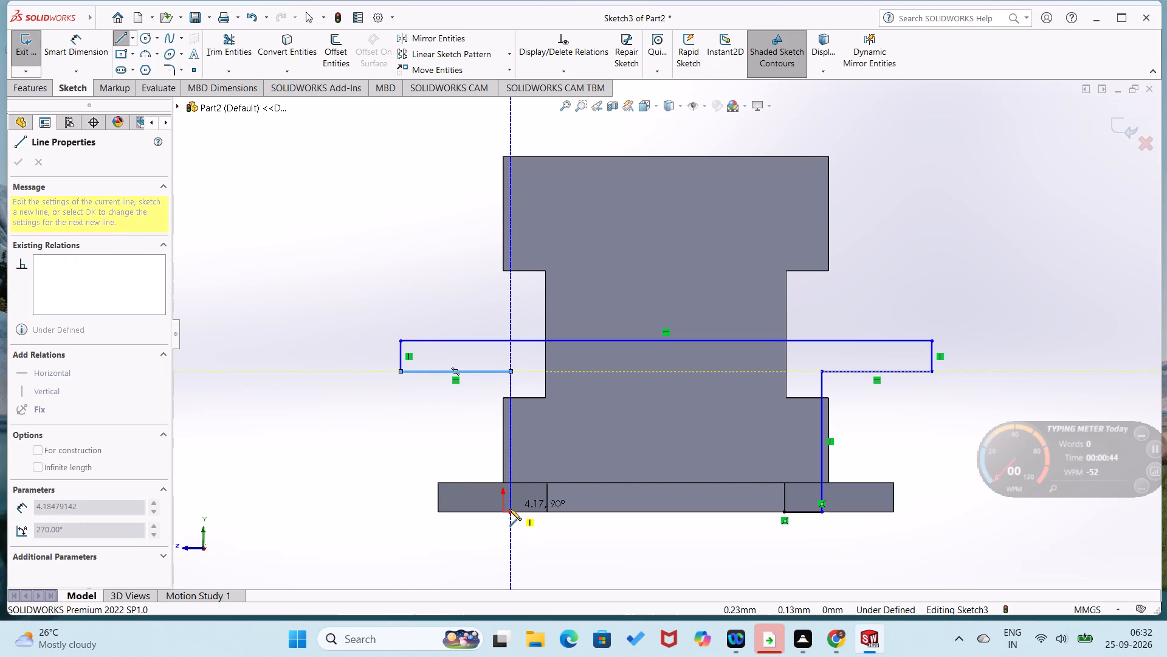
left_click(512, 511)
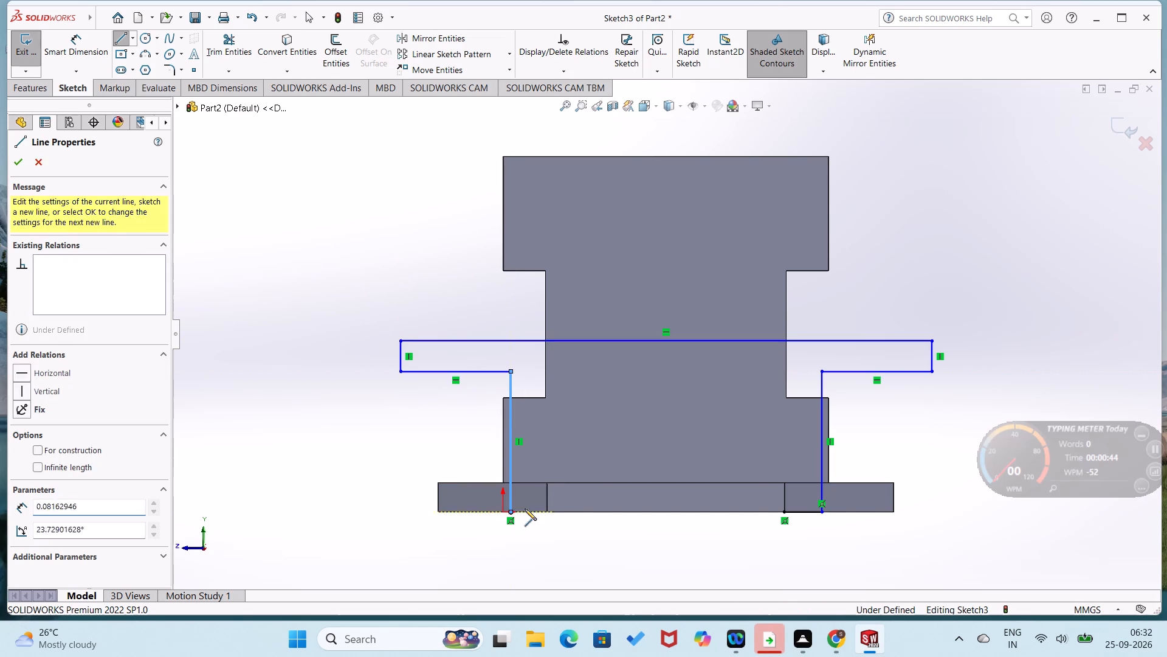
left_click(545, 510)
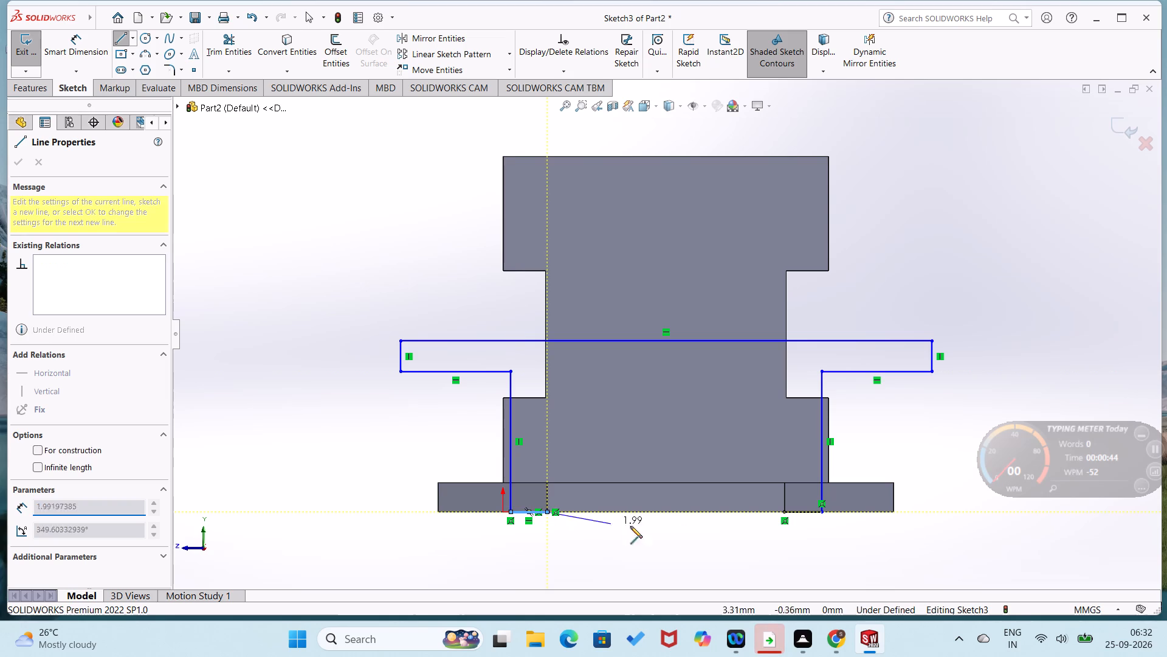
left_click(783, 512)
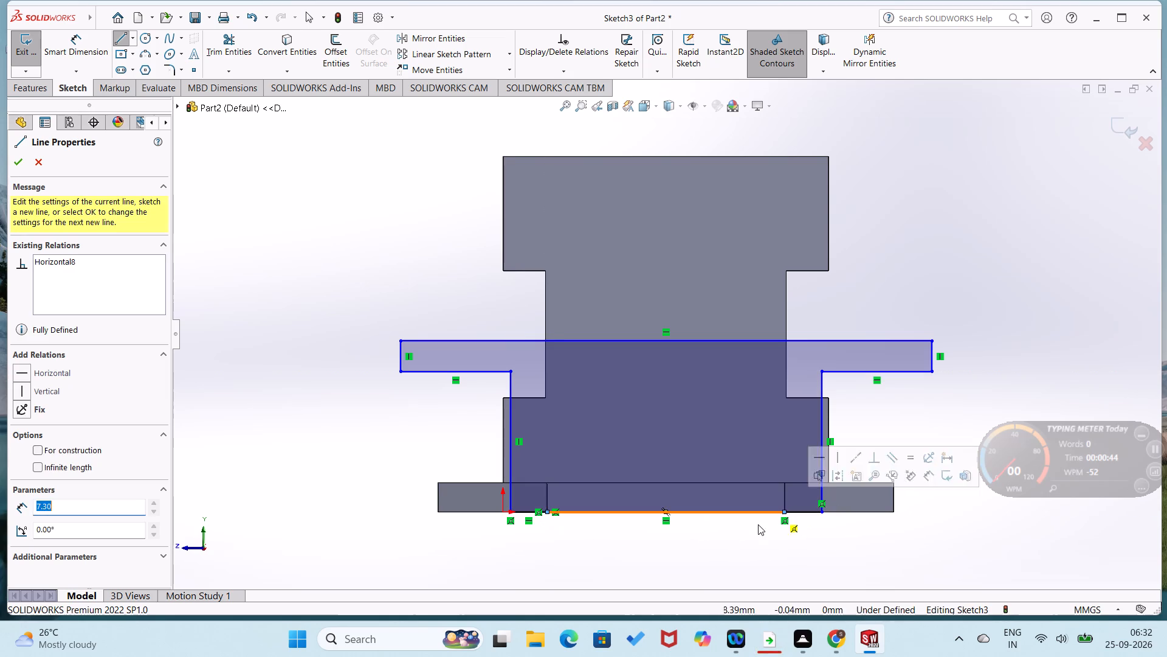
Reopen the profile by undoing the bottom closing line and deleting the long top horizontal line.
right_click_drag(738, 543, 780, 429)
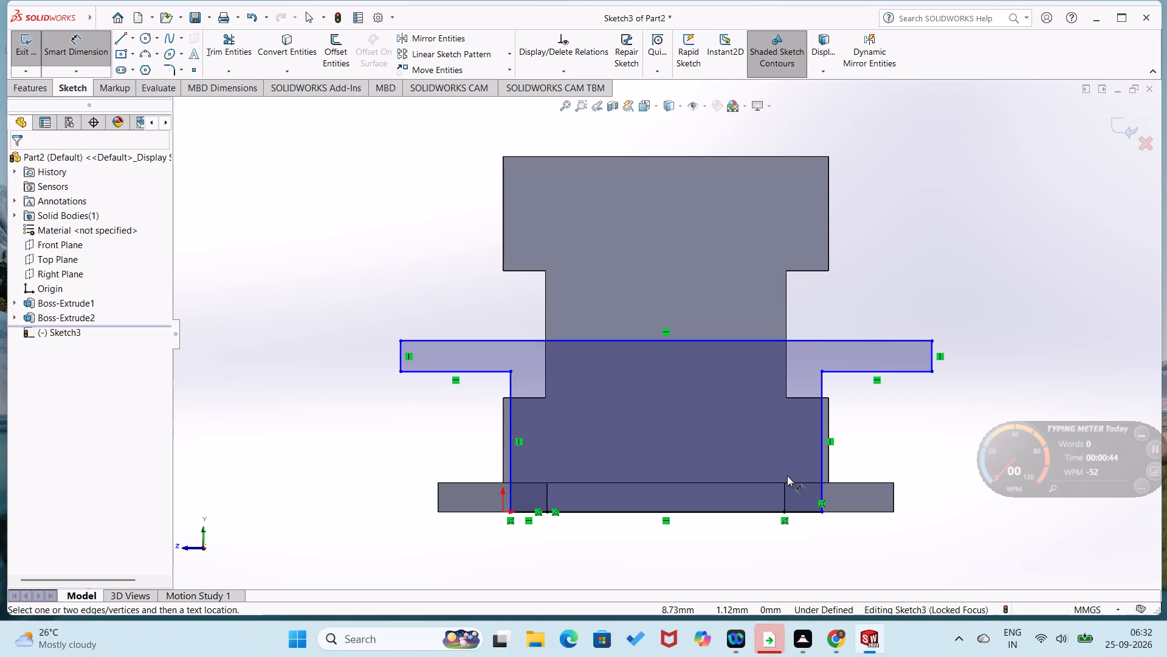
key("ctrl+z")
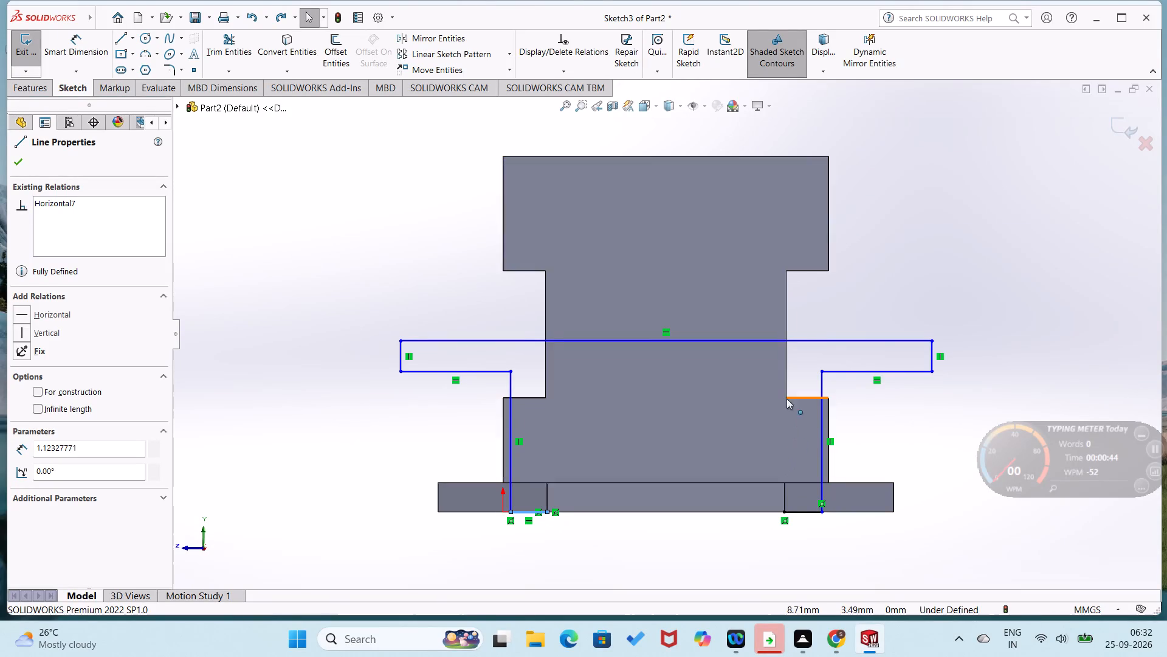
left_click(778, 342)
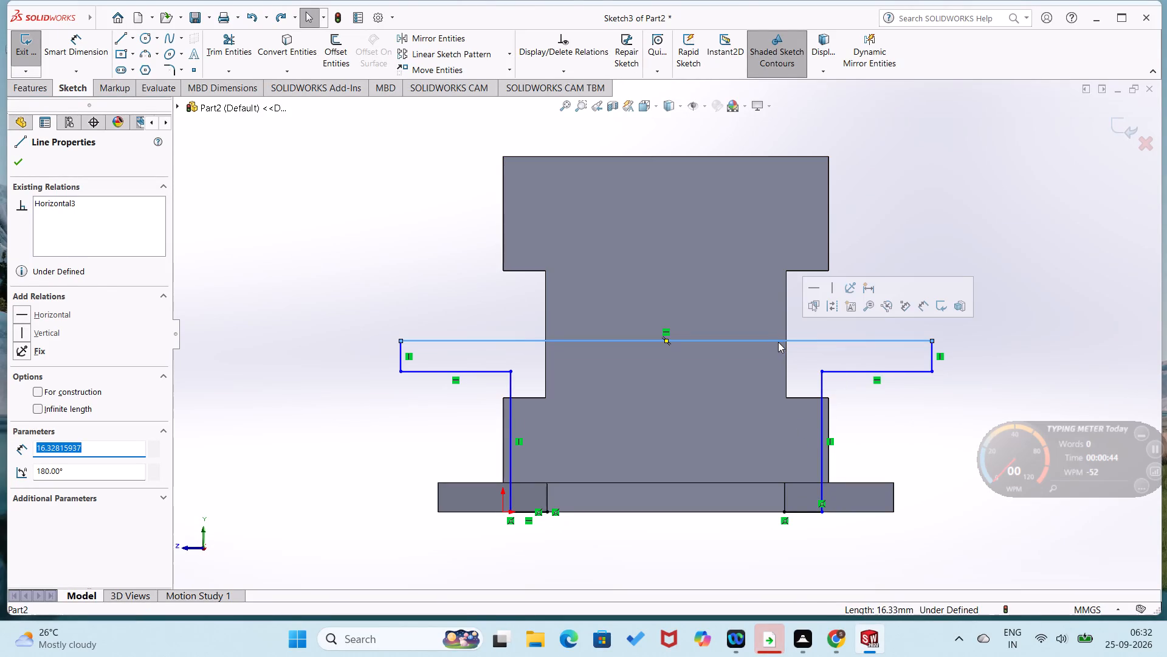
key("Delete")
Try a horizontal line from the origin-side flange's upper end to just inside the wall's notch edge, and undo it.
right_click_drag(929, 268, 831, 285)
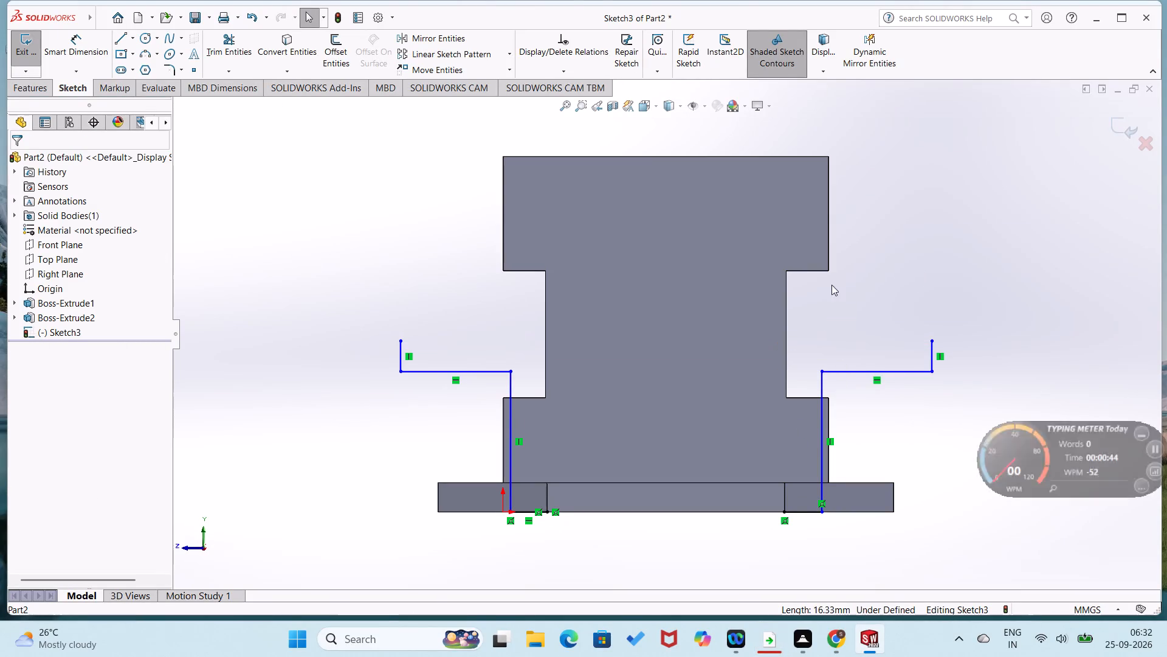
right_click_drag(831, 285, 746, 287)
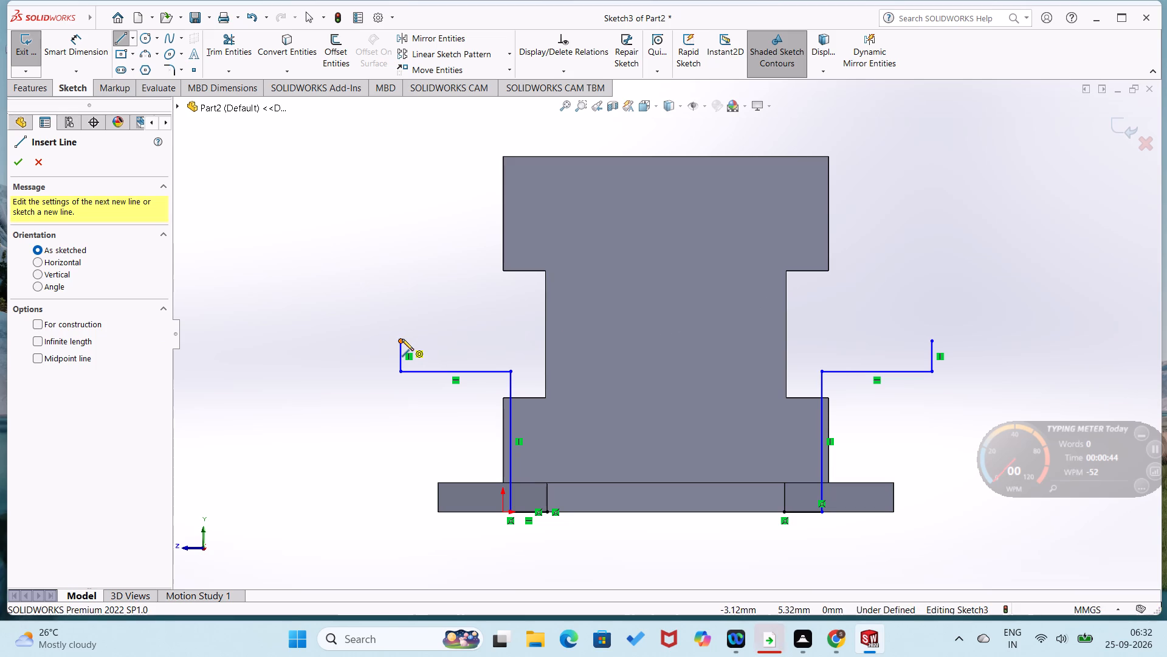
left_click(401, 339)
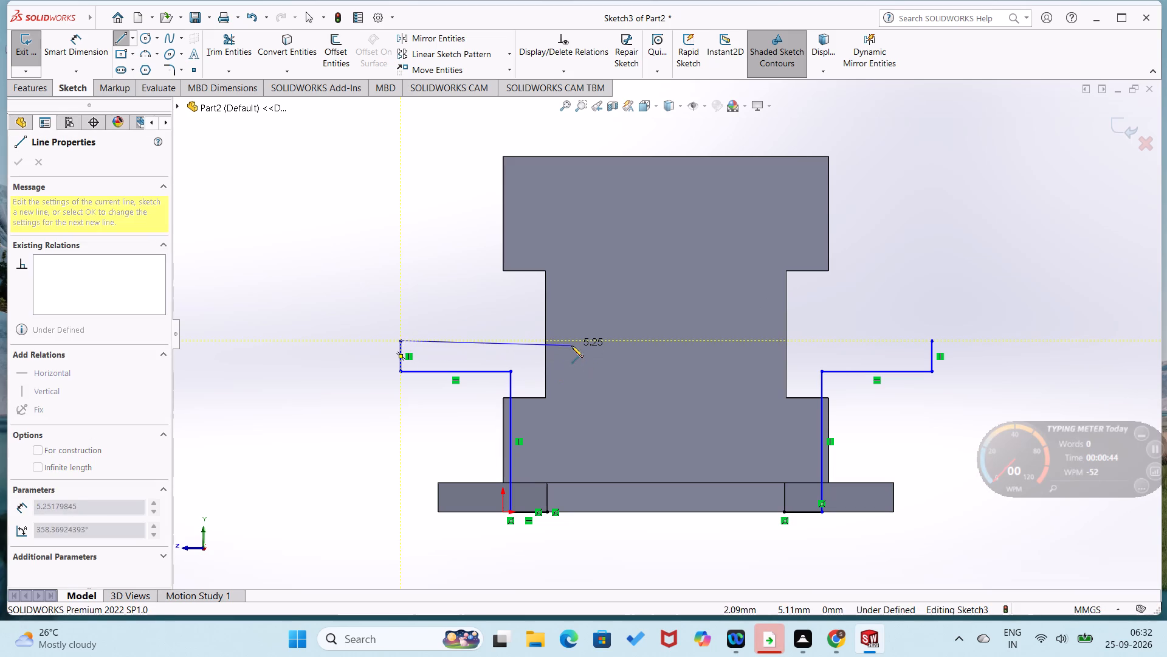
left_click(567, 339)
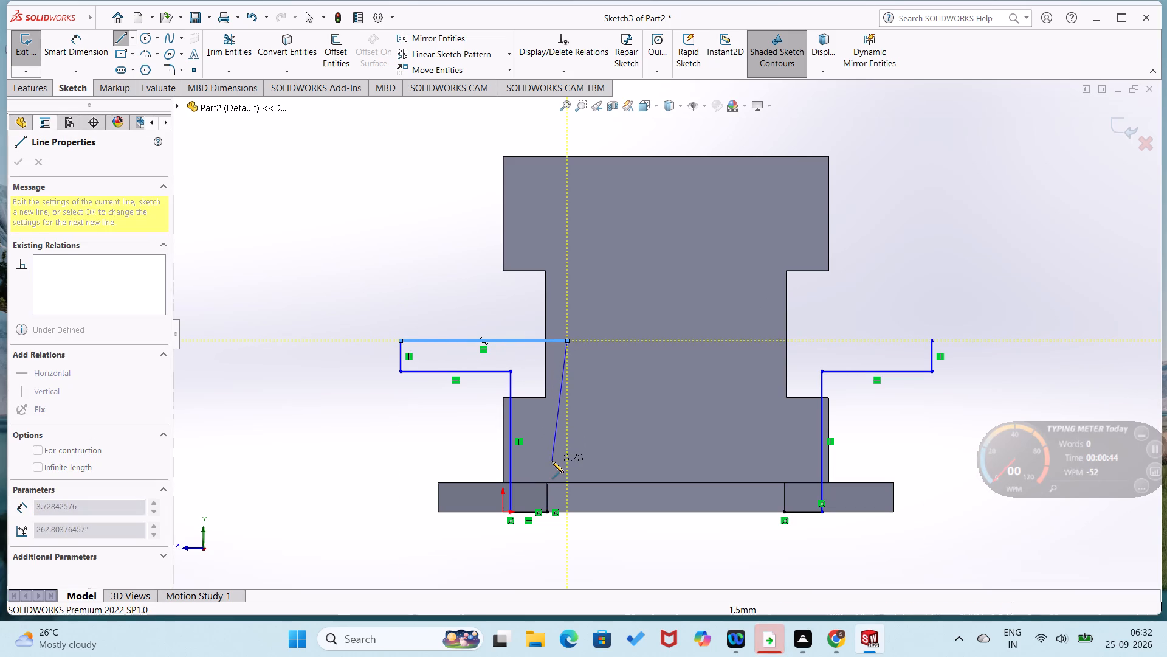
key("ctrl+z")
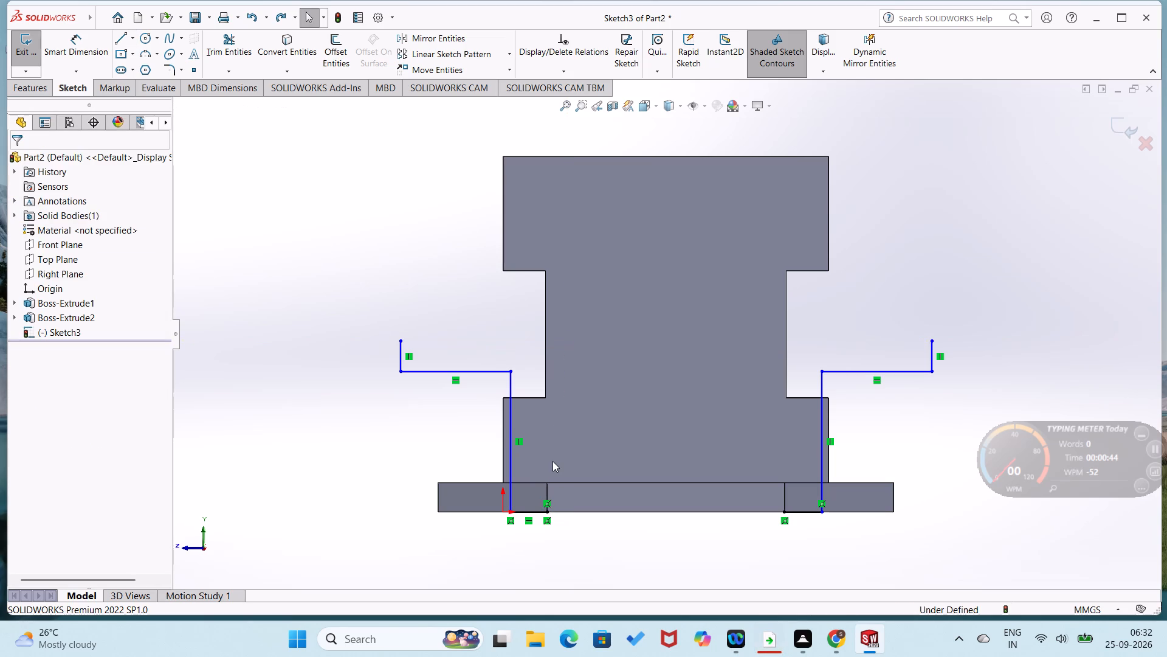
Draw a 4.45 mm horizontal line from the origin-side flange's upper end to the wall's notch edge.
right_click_drag(393, 287, 224, 322)
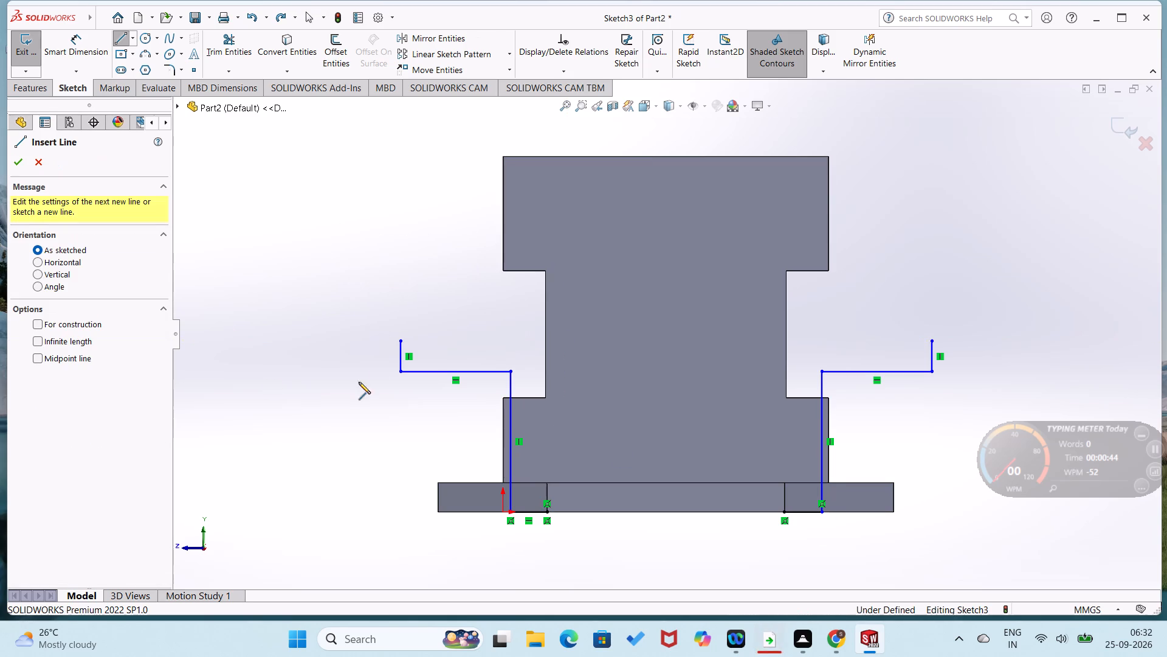
left_click(402, 341)
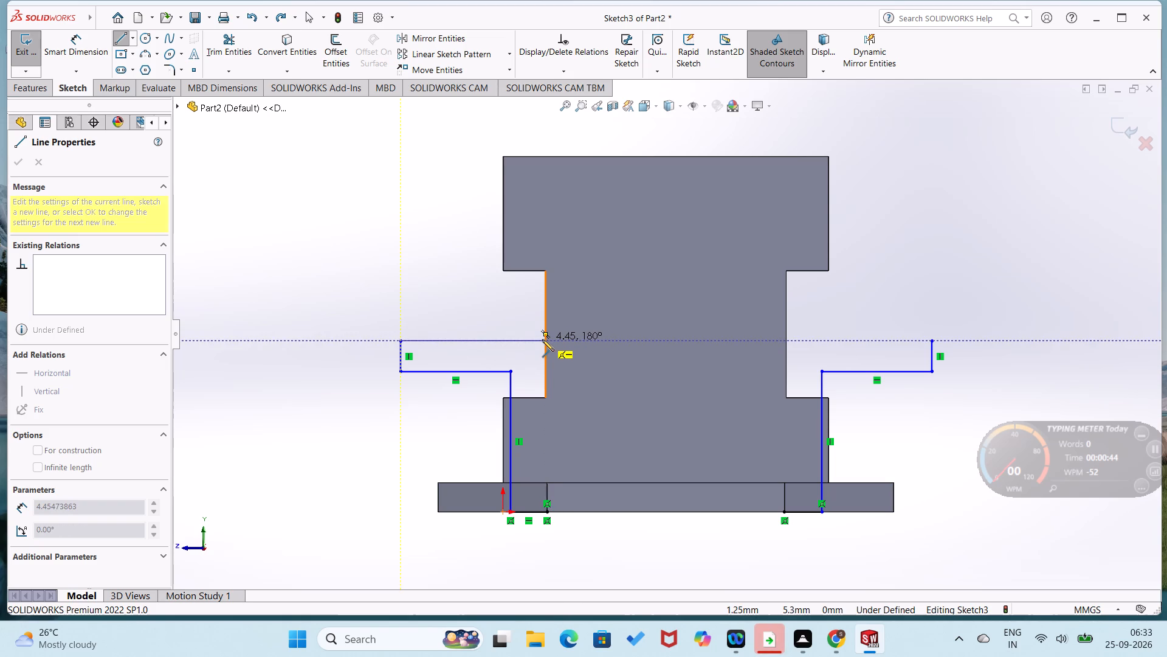
left_click(546, 341)
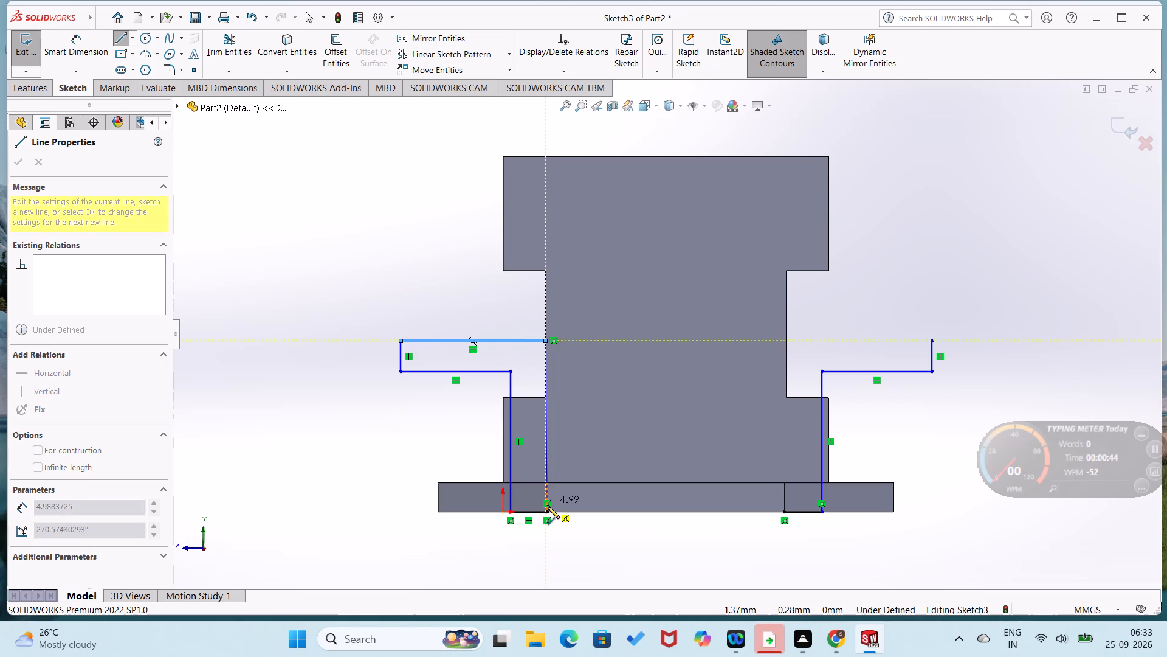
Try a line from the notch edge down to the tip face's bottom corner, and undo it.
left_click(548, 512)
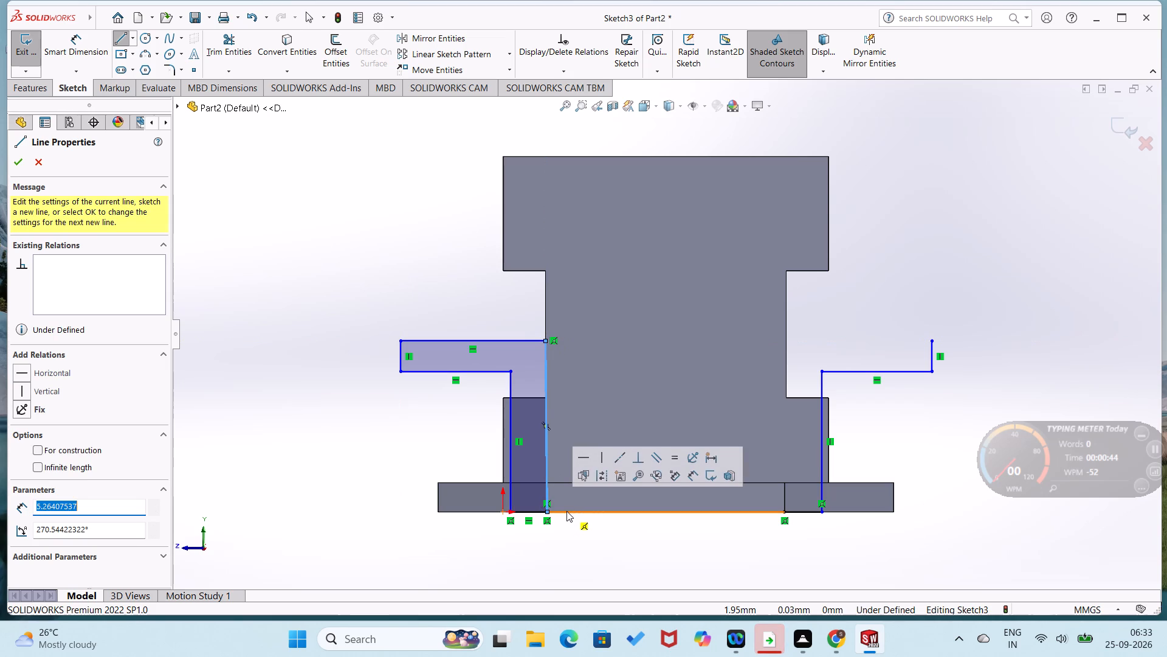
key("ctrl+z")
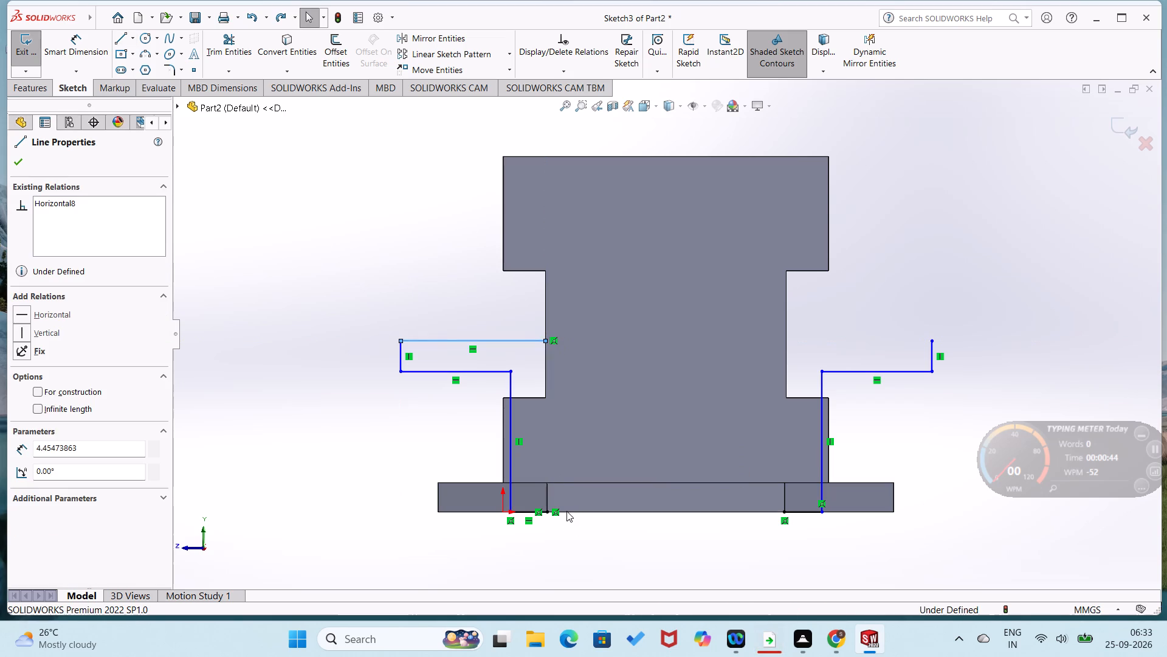
Chain lines from the notch edge down to the plate's top, across, up to the opposite notch edge, and out to the far flange's upper end.
right_click_drag(487, 250, 387, 289)
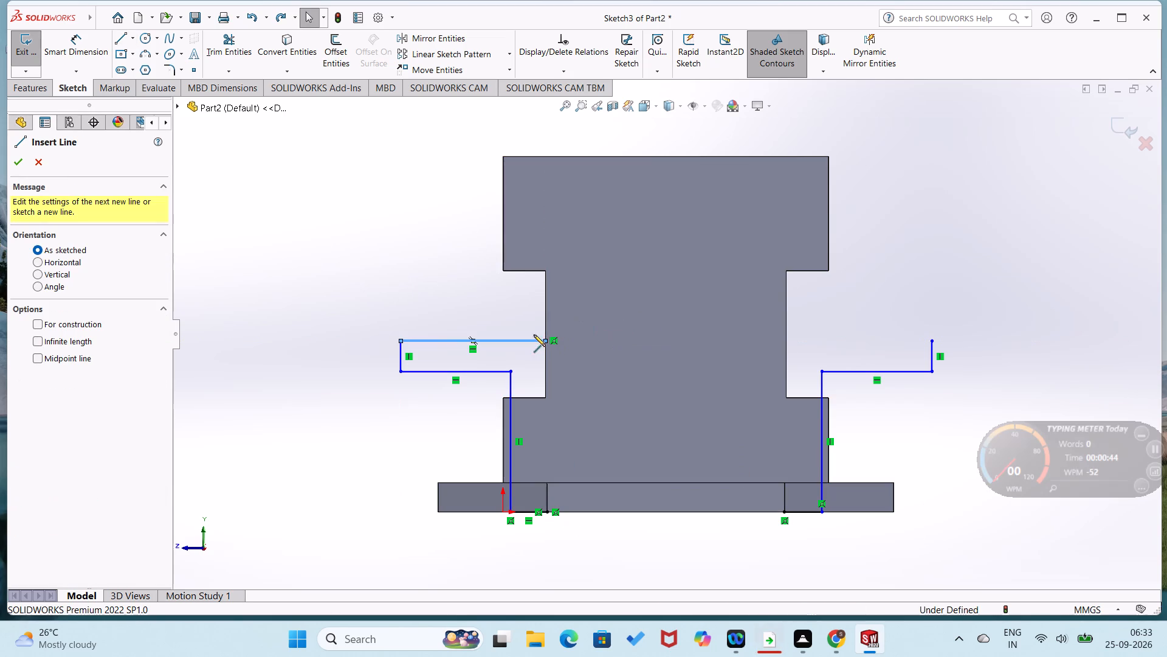
left_click(546, 341)
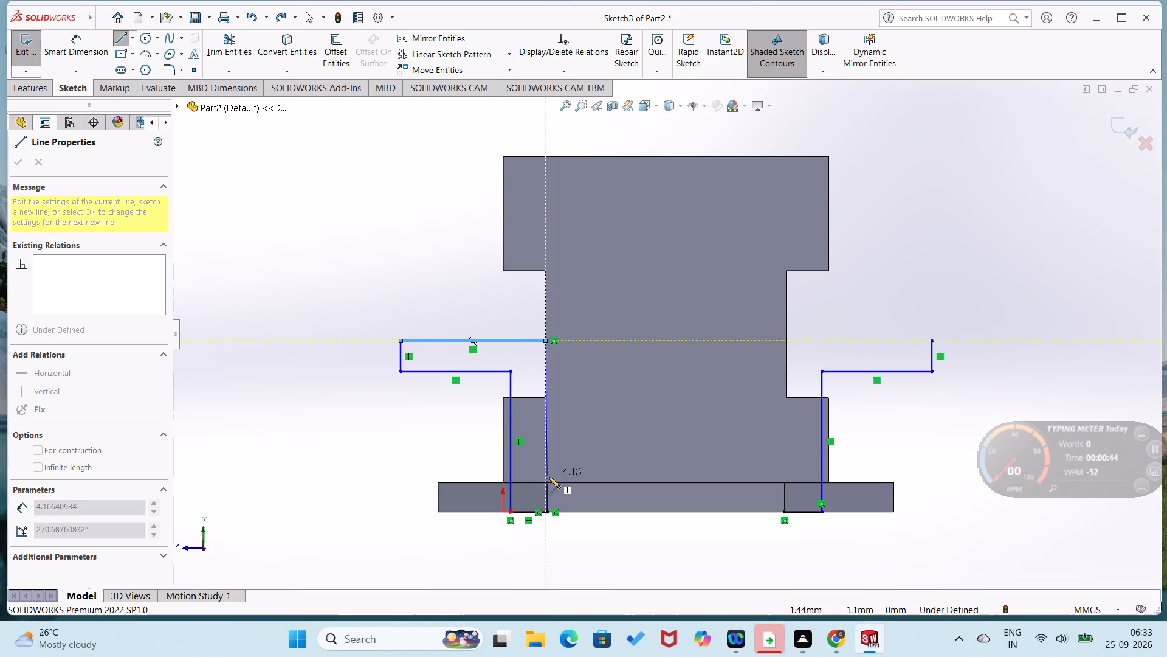
left_click(548, 484)
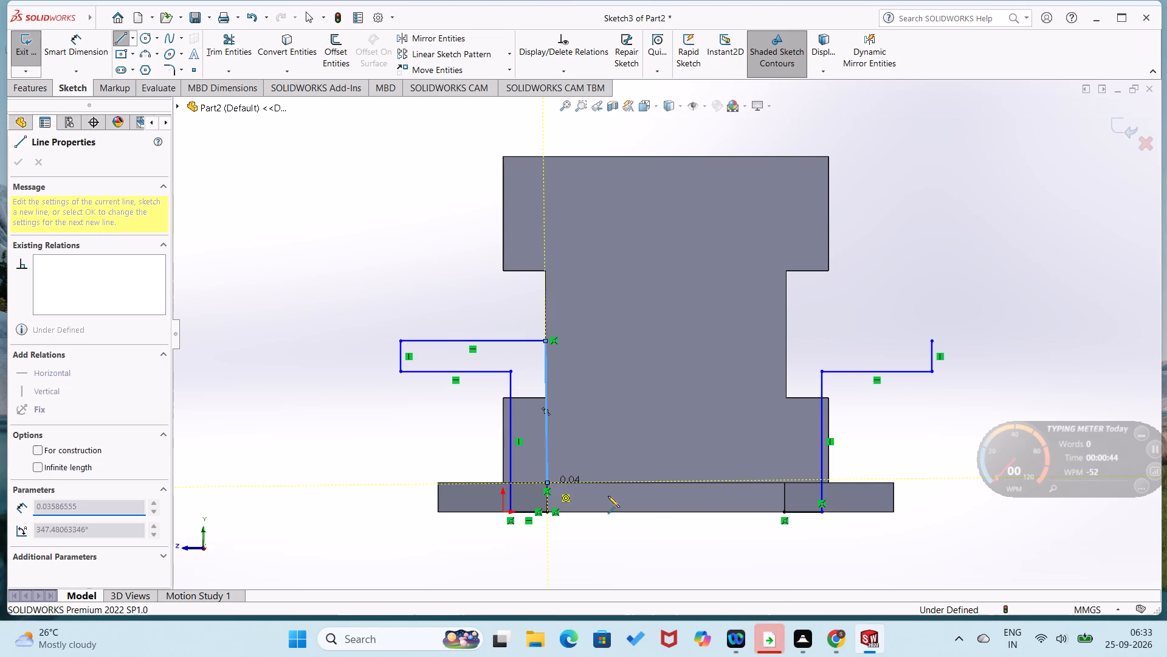
left_click(783, 482)
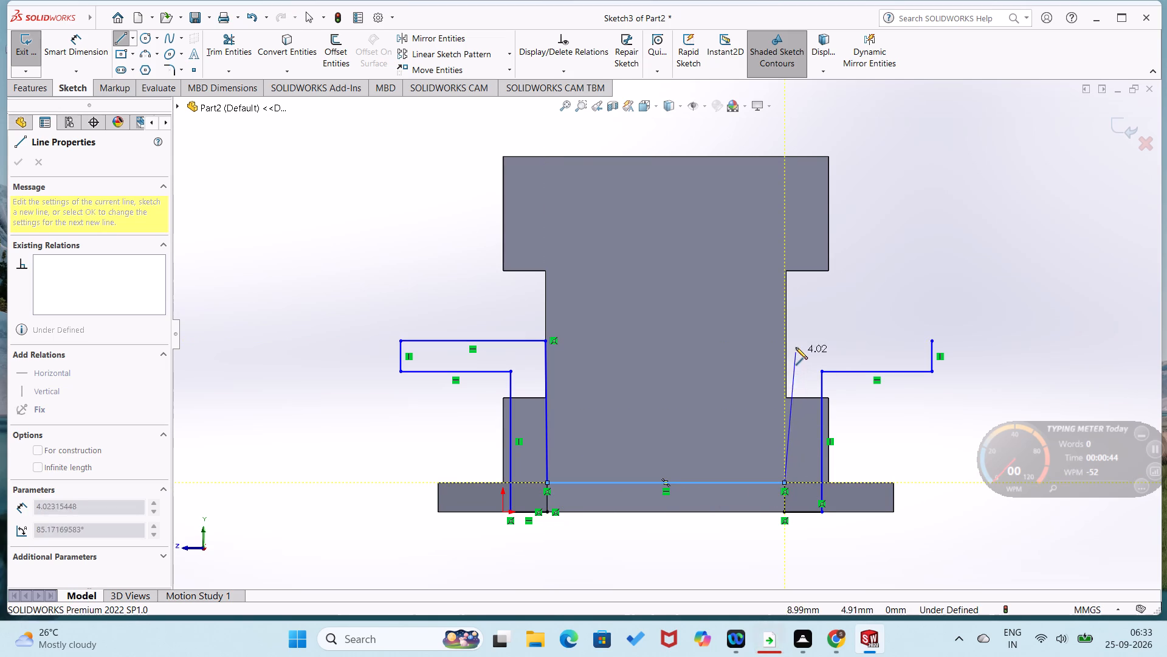
left_click(785, 342)
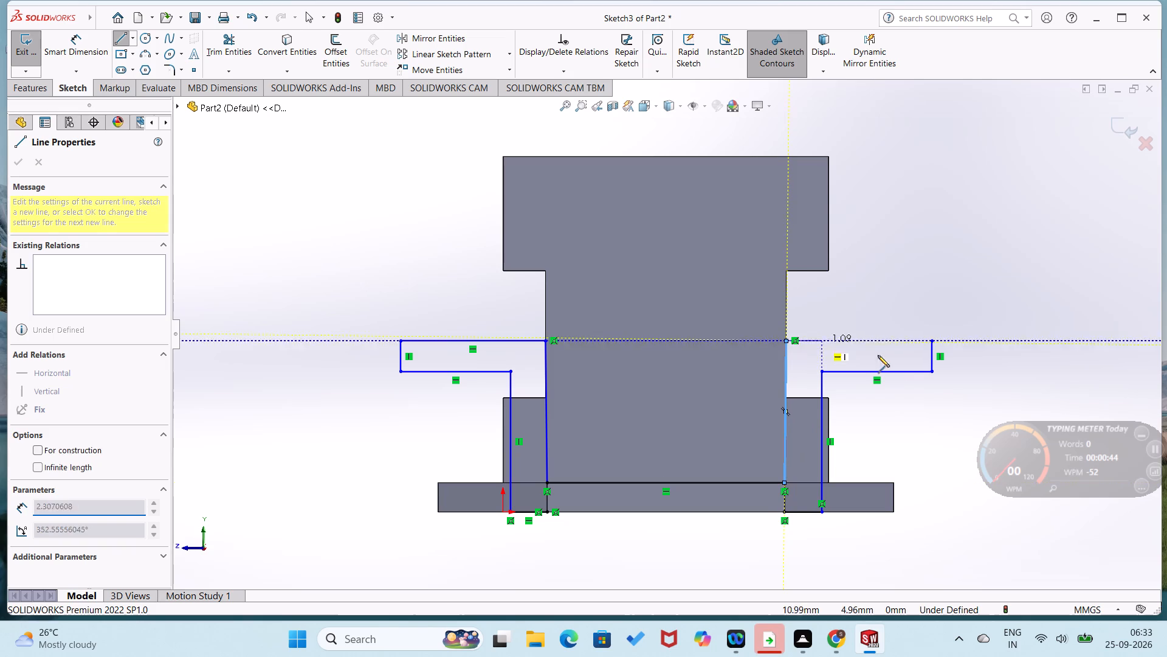
left_click(933, 341)
right_click_drag(997, 404, 1041, 266)
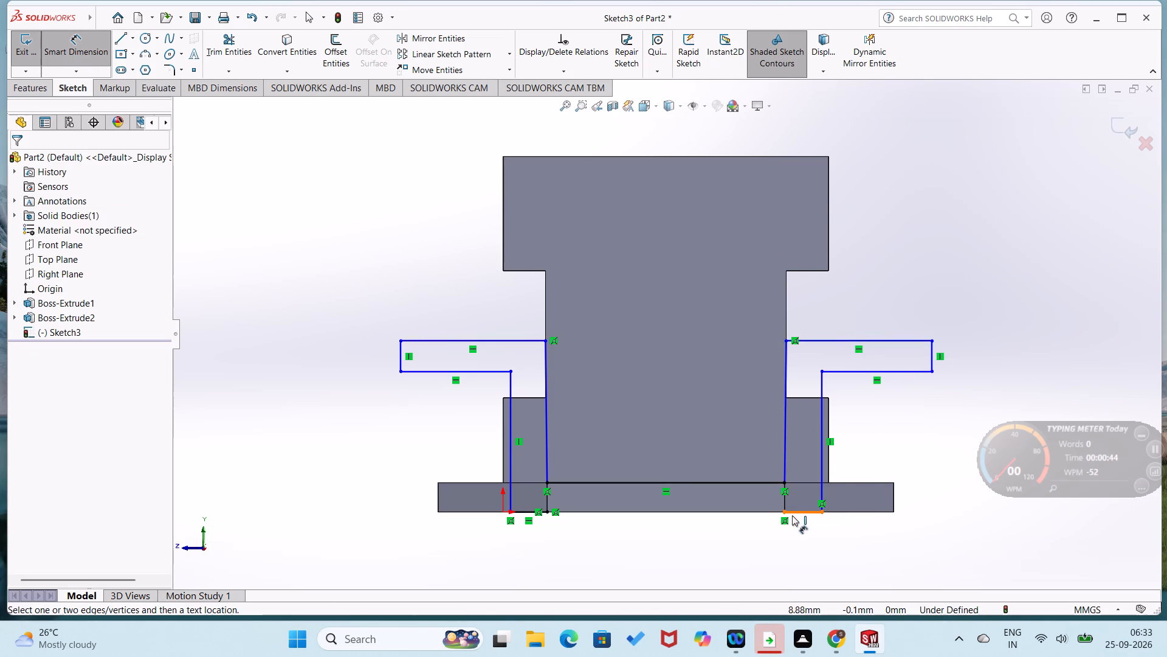
Close the U-profile with a 7.30 mm horizontal line along the plate's bottom edge, joining the inner ends of the two short lines.
right_click_drag(951, 567, 695, 464)
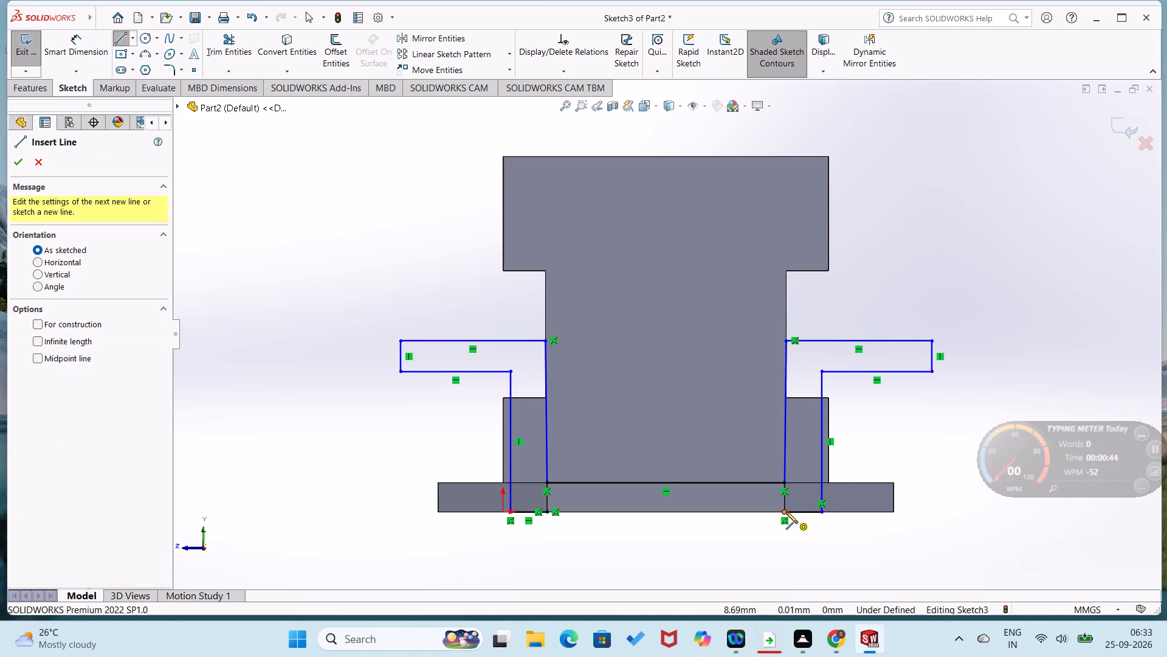
left_click(784, 512)
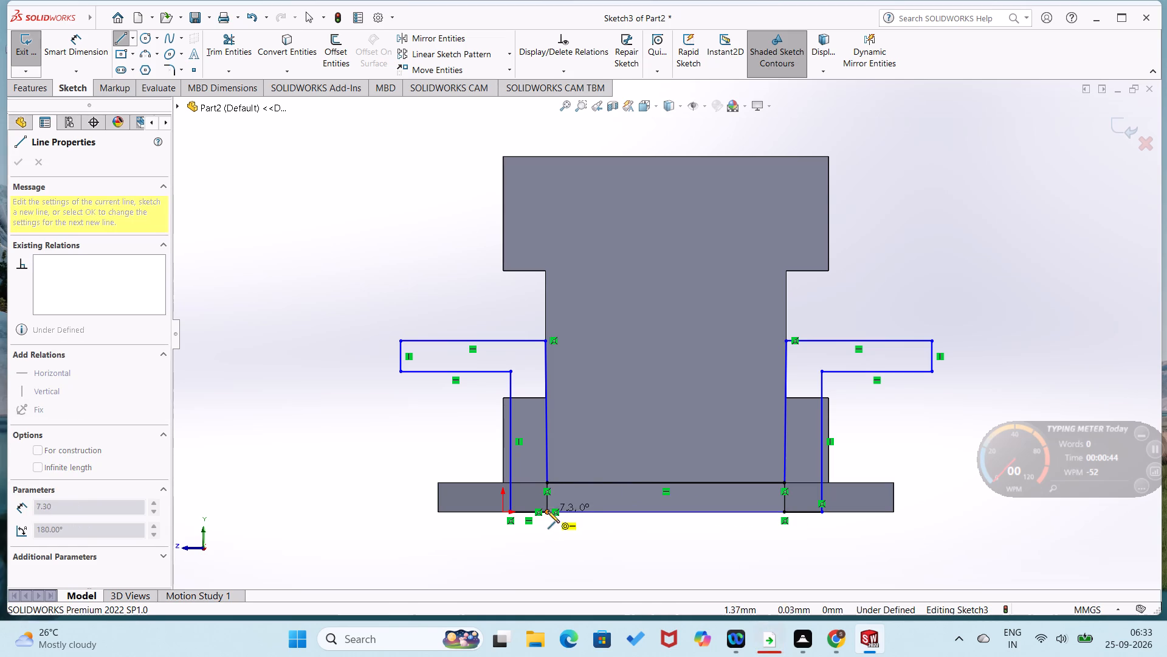
left_click(548, 511)
Dimension the far flange's vertical end line at 1.8 mm, and undo that value while keeping the dimension.
right_click_drag(548, 546, 574, 462)
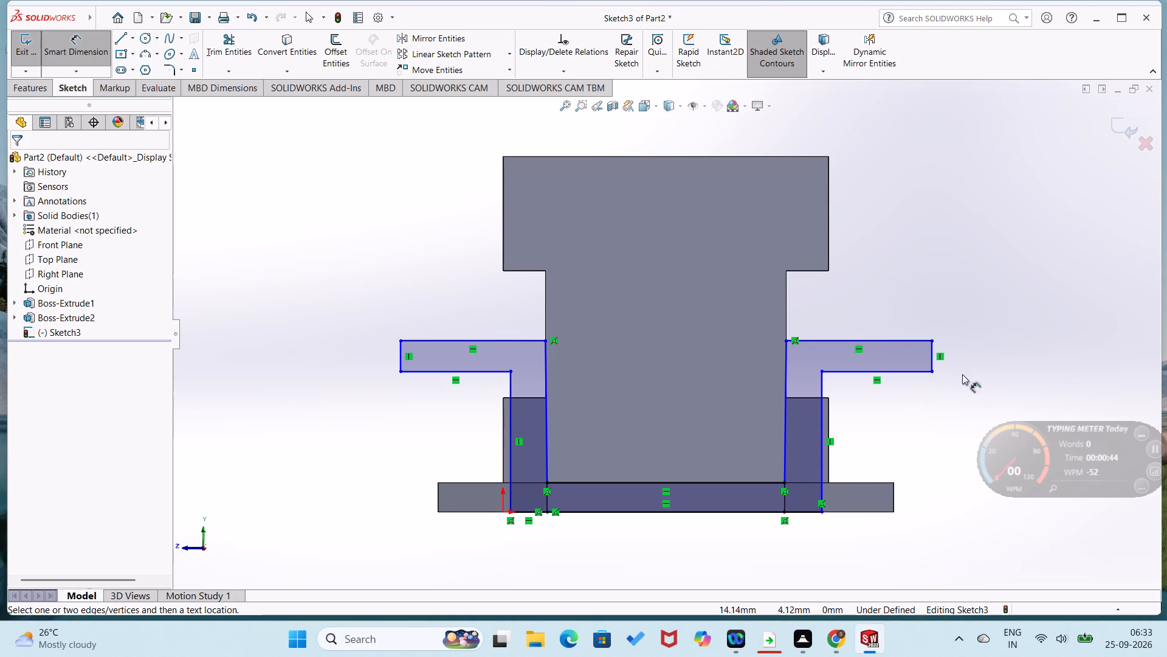
left_click(932, 364)
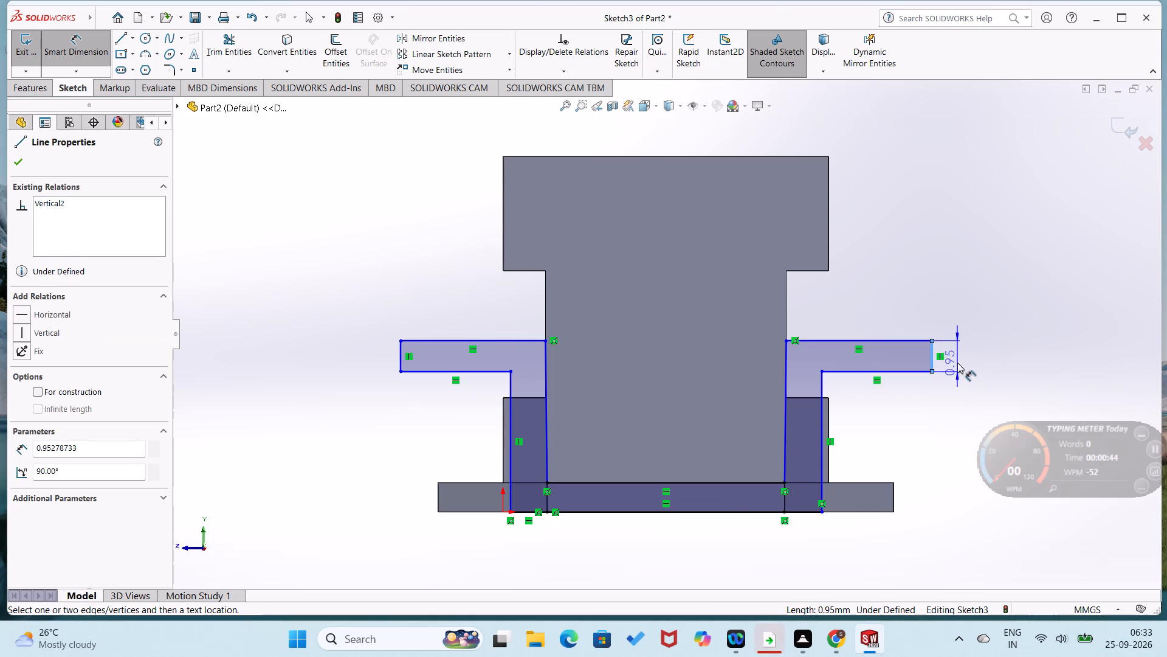
left_click(957, 363)
type("1.8")
key("Return")
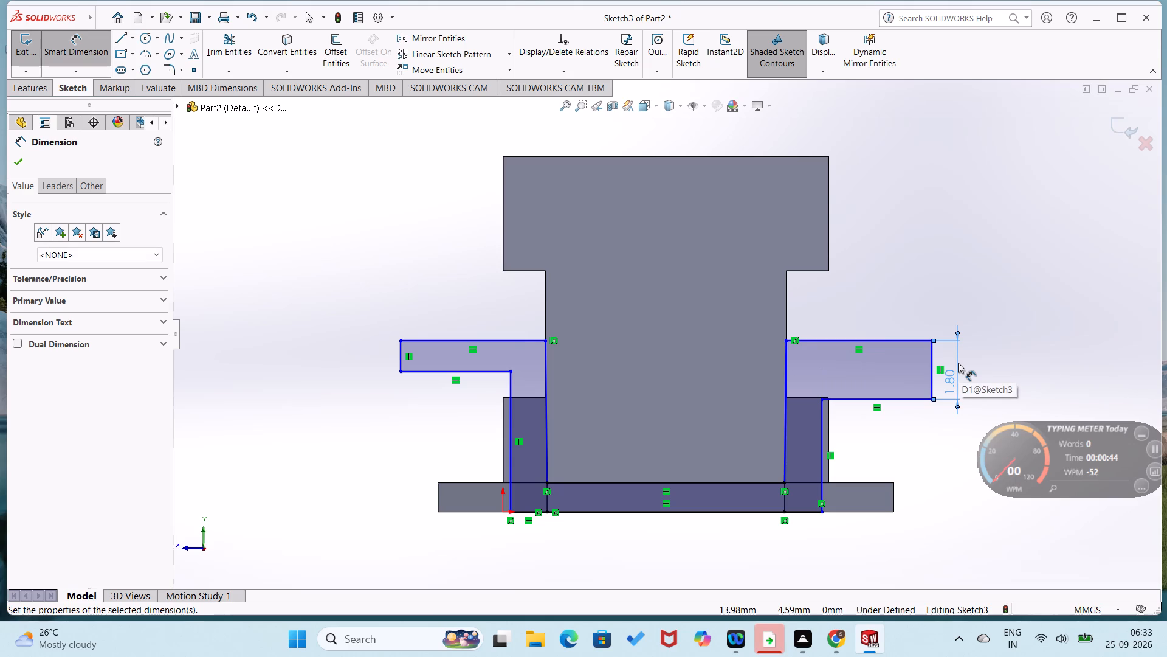
key("ctrl+z")
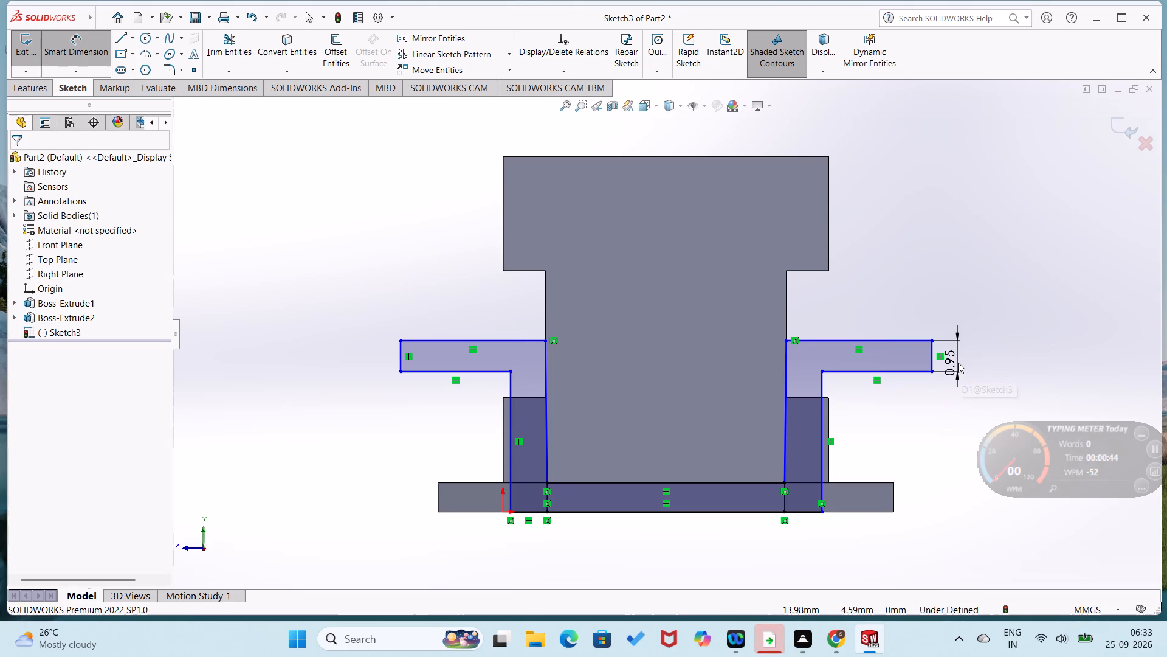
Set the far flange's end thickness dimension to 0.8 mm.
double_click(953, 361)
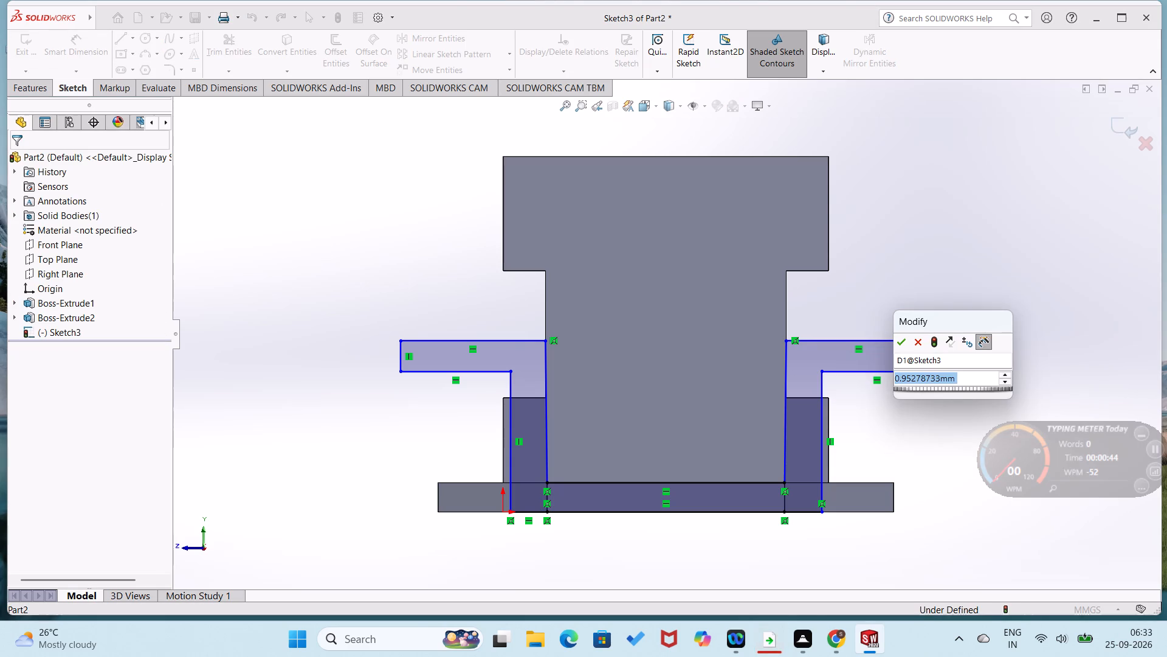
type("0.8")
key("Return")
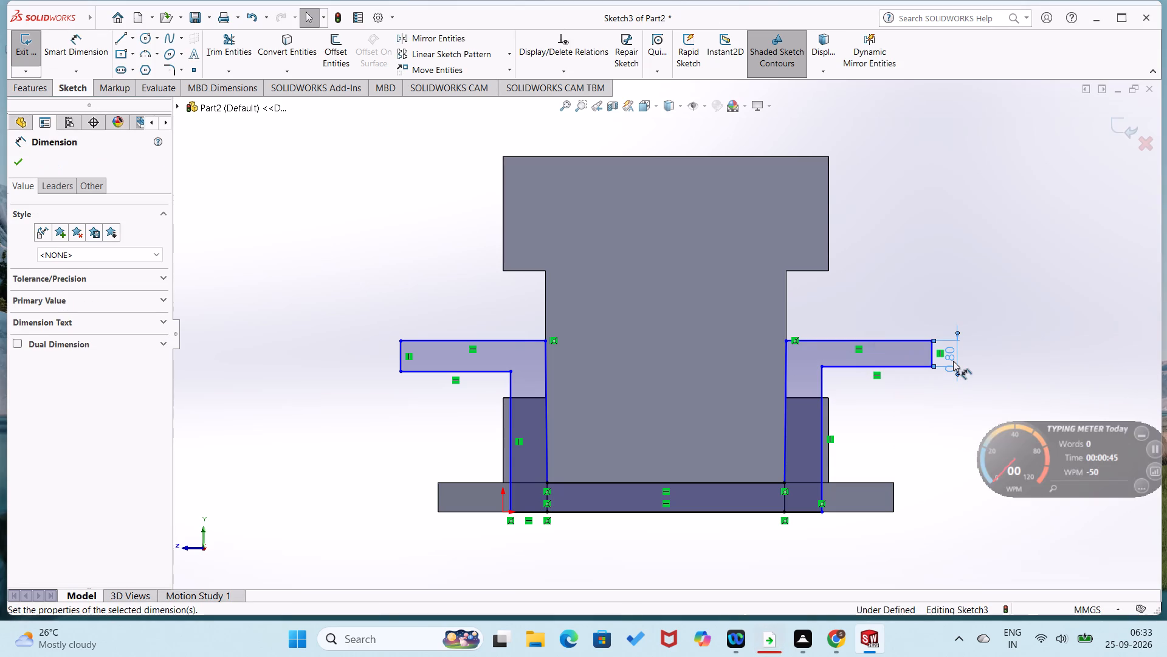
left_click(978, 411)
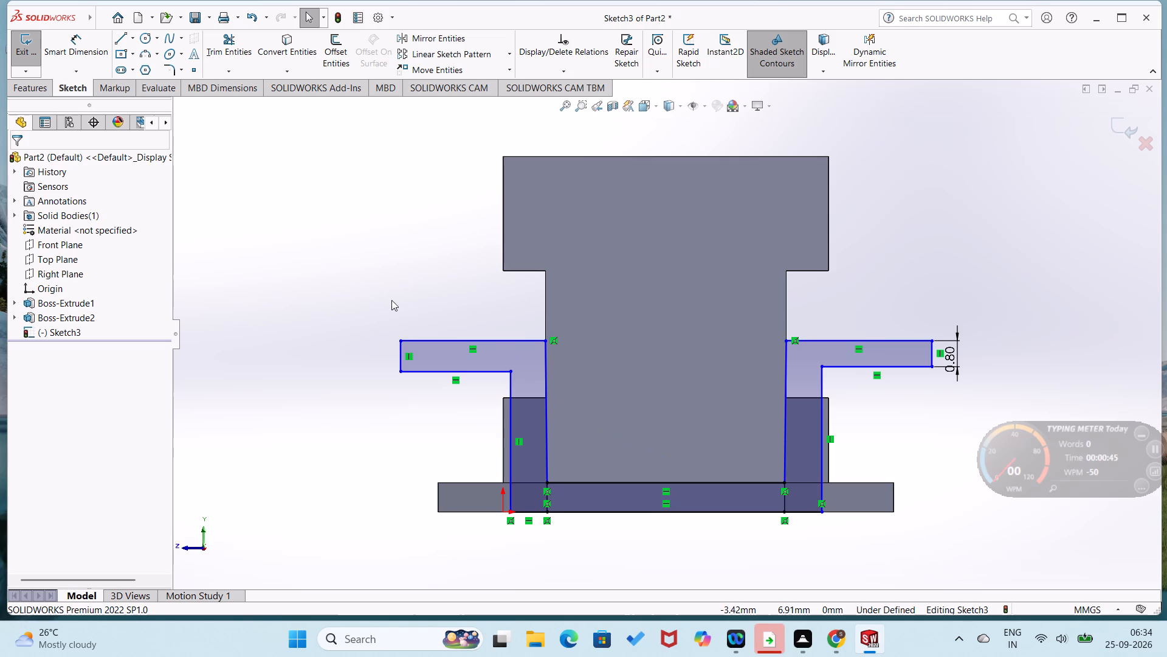
Dimension the origin-side flange's vertical end line at 0.8 mm.
left_click(401, 355)
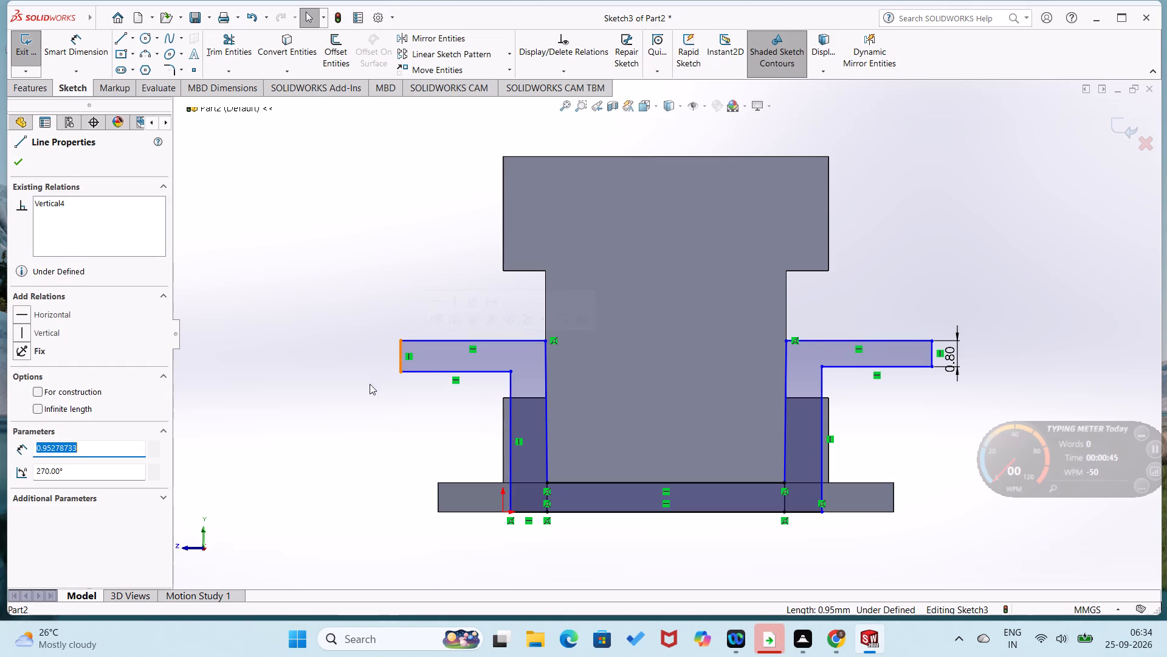
right_click_drag(364, 391, 390, 282)
left_click(401, 361)
left_click(385, 360)
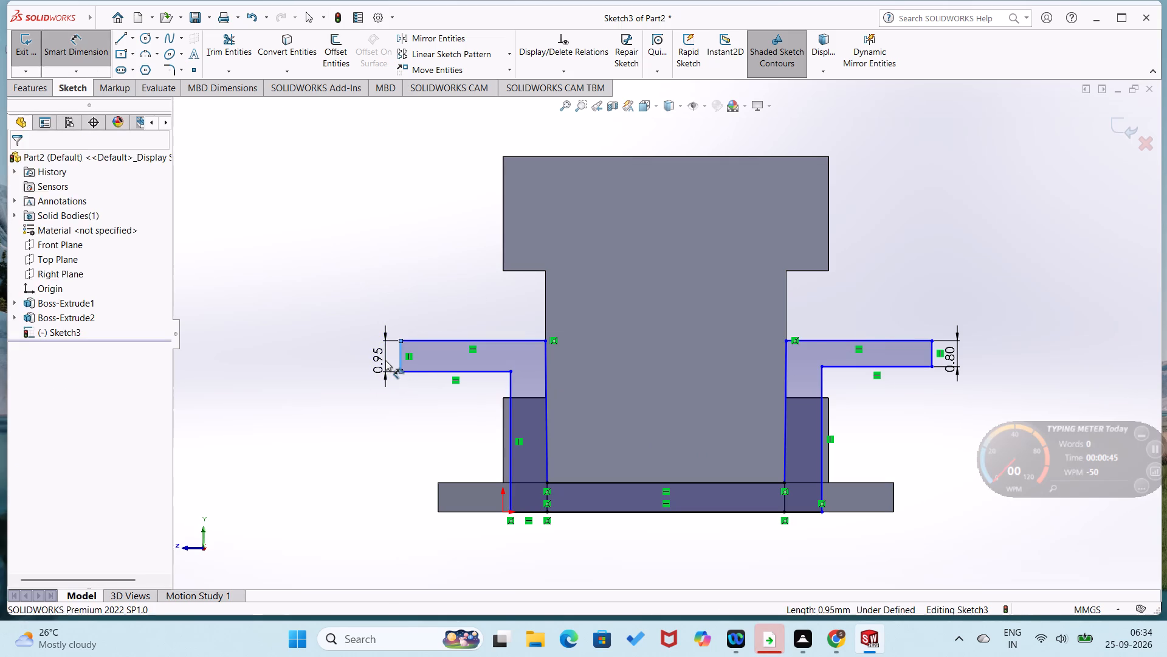
type("0.8")
key("Return")
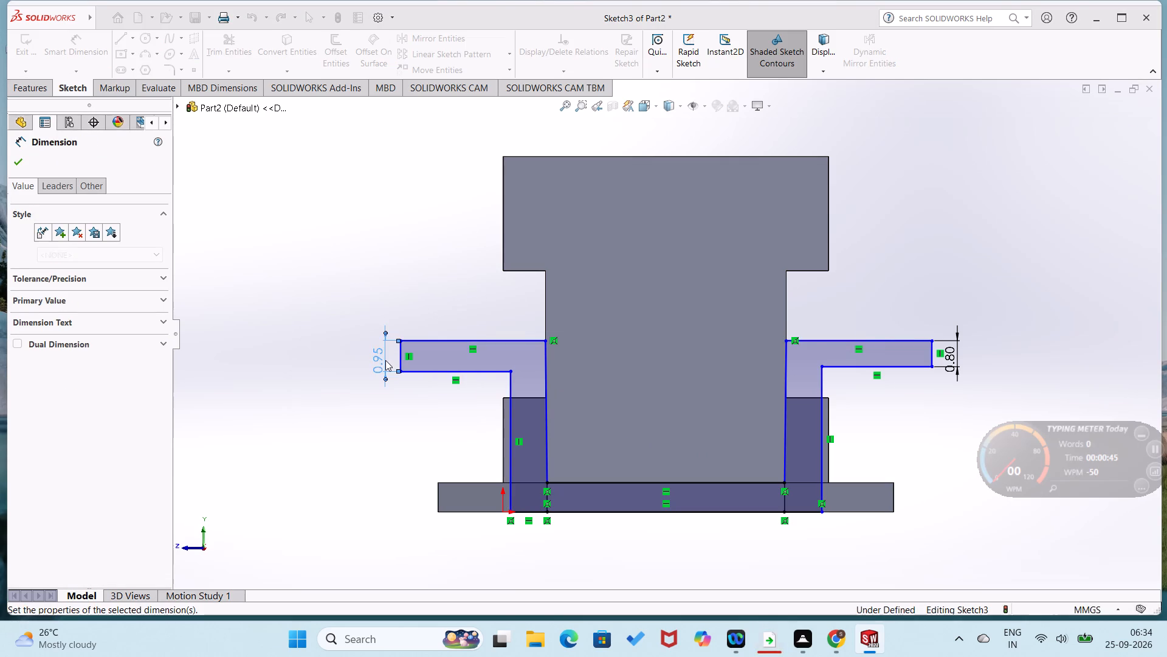
left_click(392, 399)
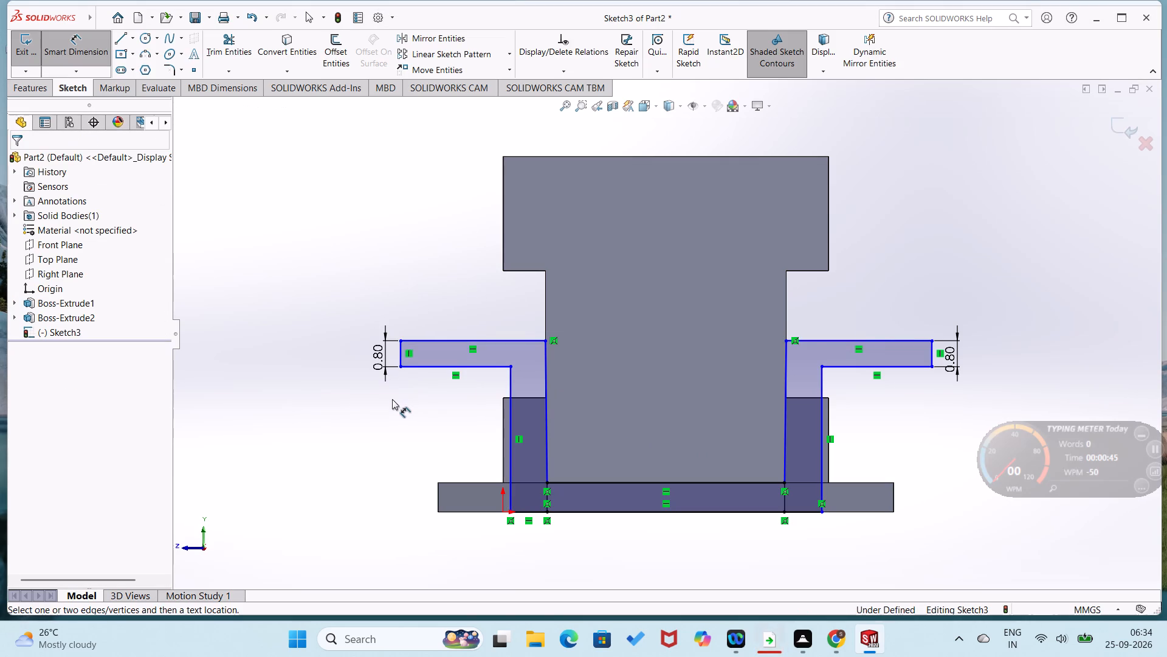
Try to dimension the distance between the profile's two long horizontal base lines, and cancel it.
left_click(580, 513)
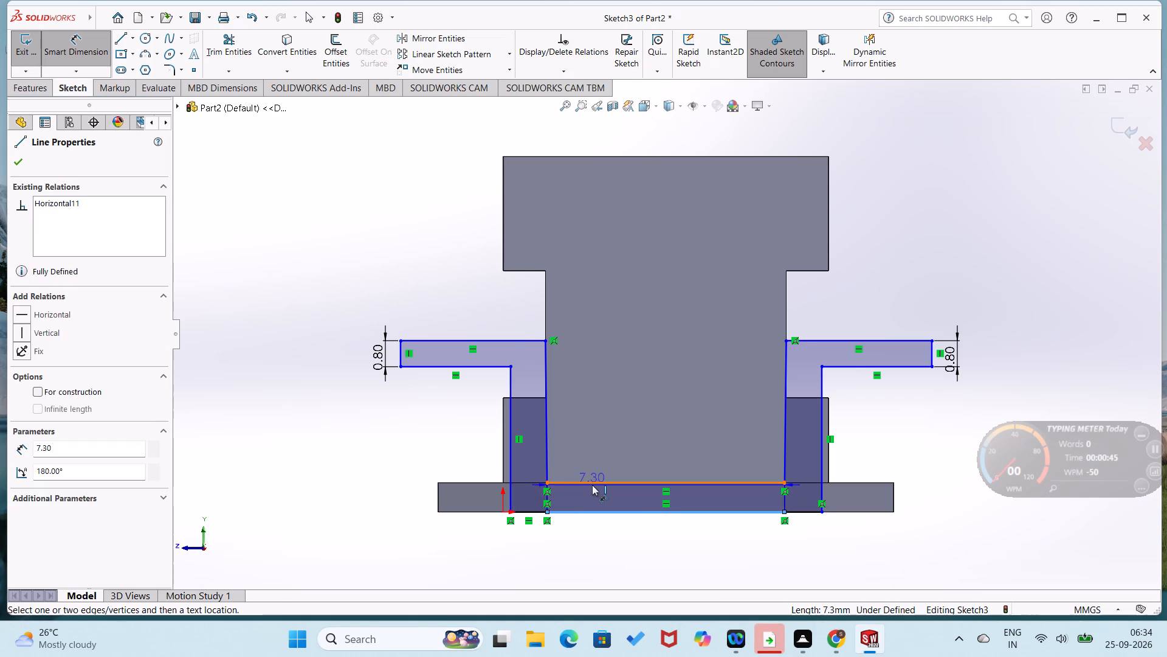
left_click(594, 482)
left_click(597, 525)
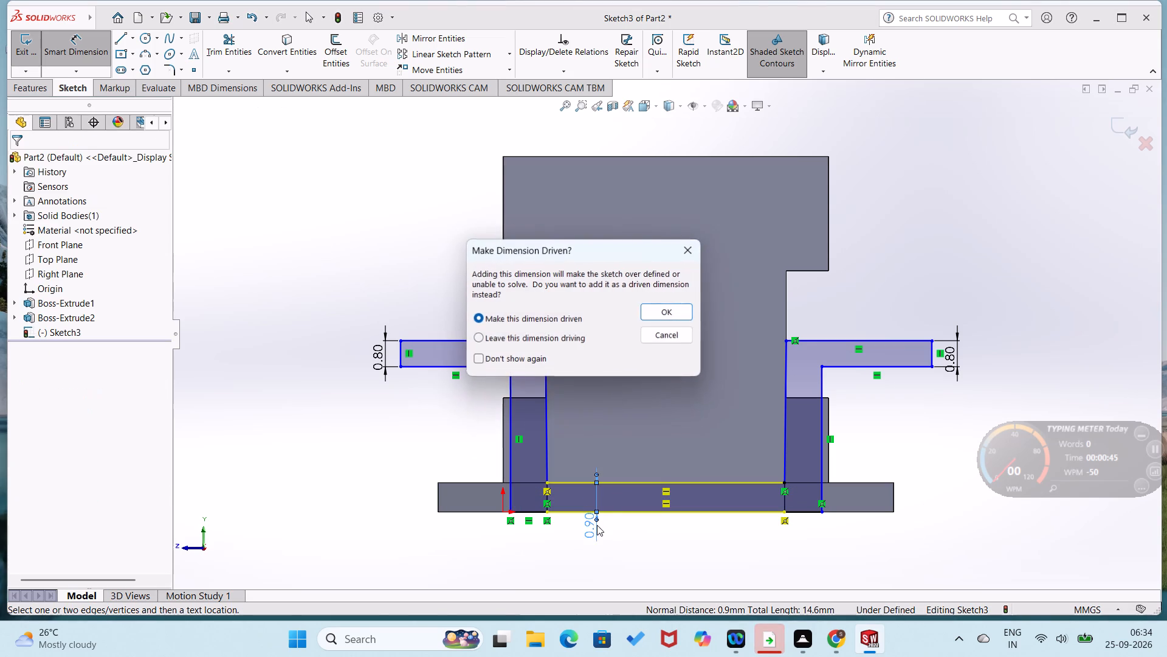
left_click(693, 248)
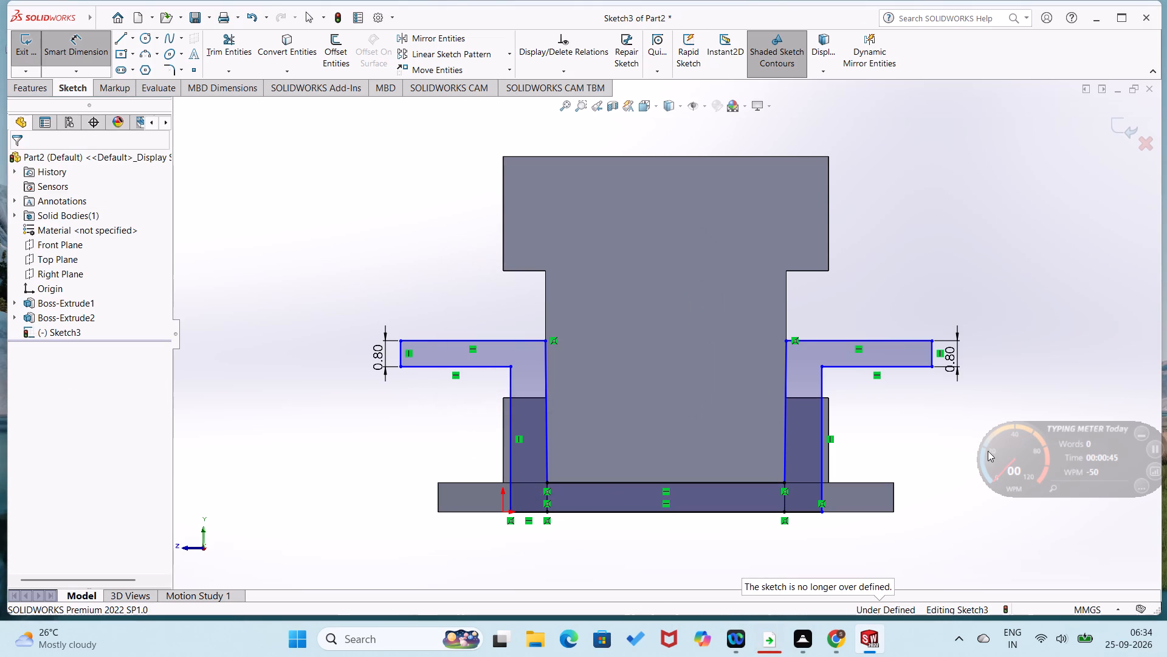
Set the end thickness dimensions of both flanges to 0.9 mm.
double_click(957, 361)
type(".9")
key("Return")
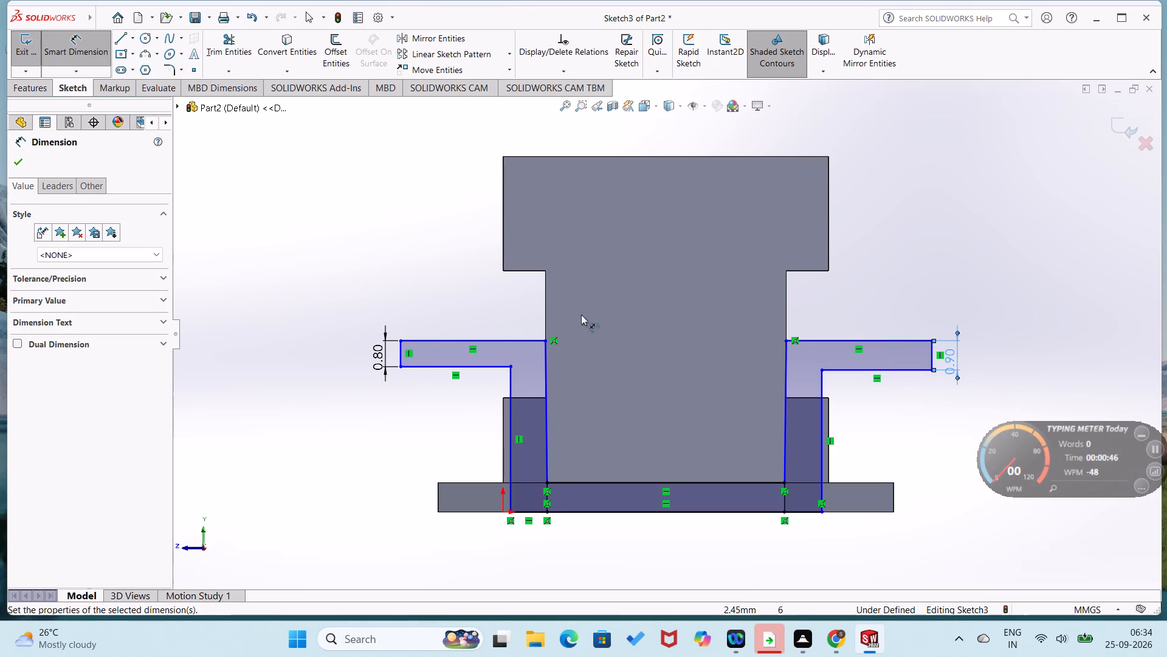
double_click(371, 355)
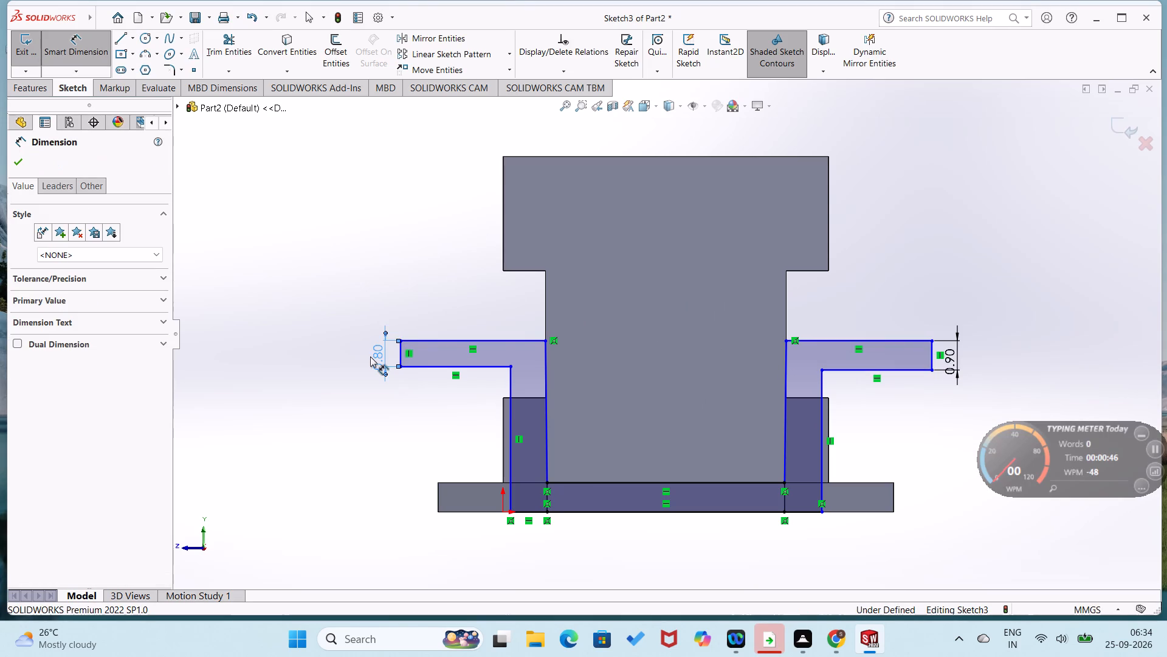
double_click(373, 357)
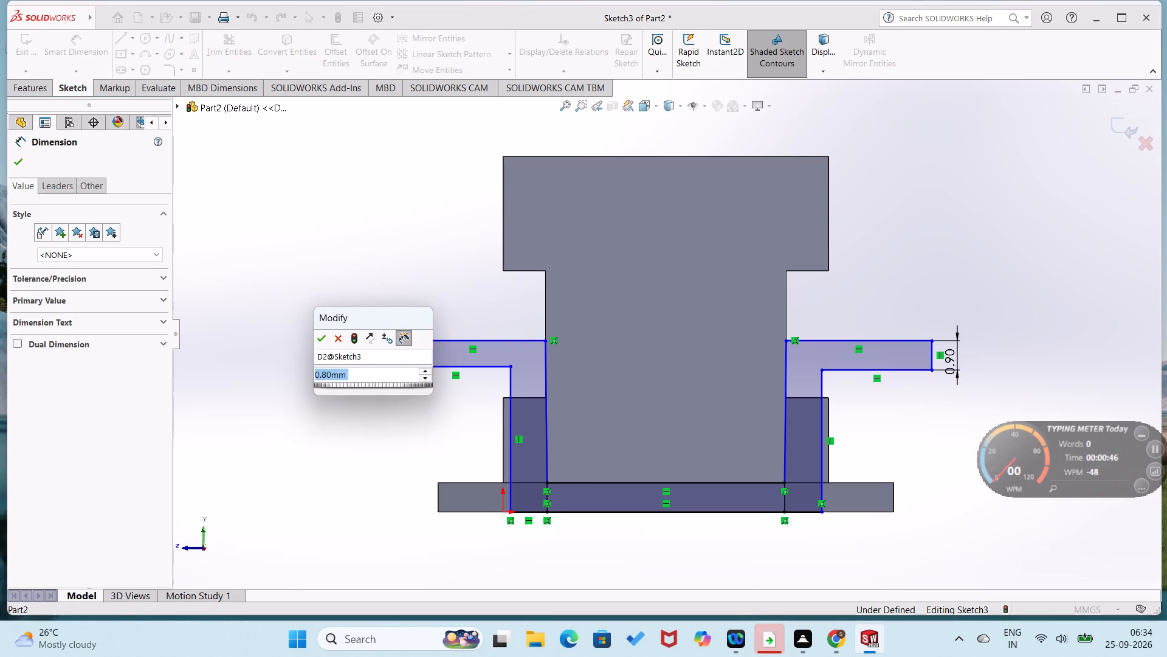
key("period")
key("9")
key("Return")
left_click(402, 416)
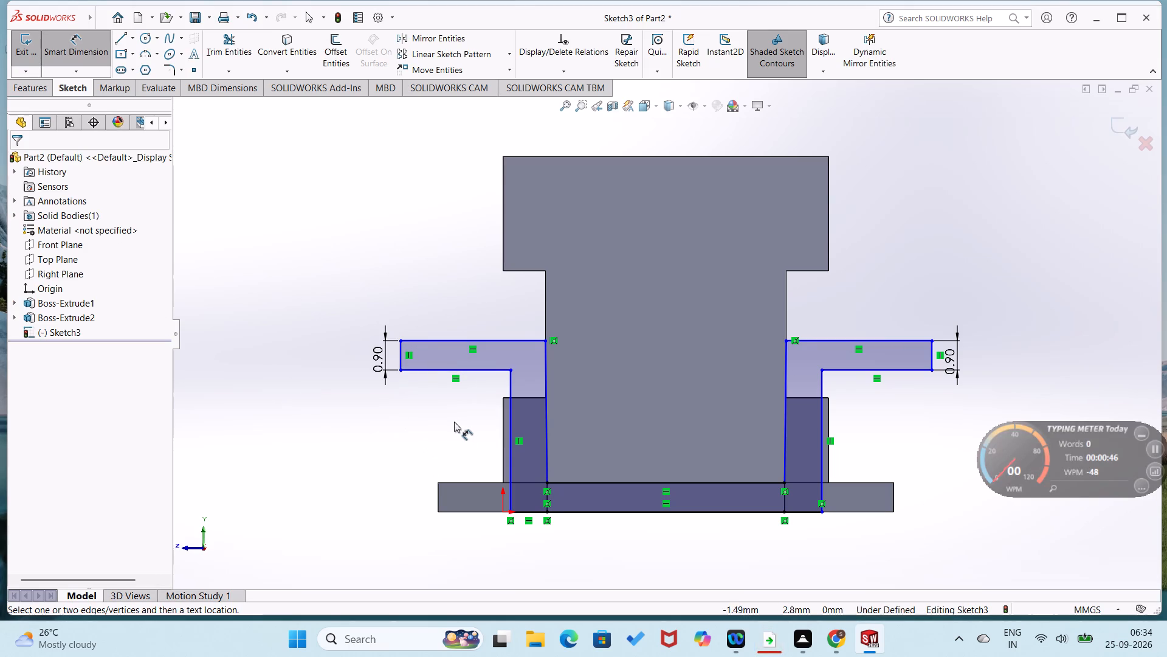
Dimension the angle between the origin-side leg's outer and inner lines at 0.9°, and place the dimension just below the plate.
left_click(509, 416)
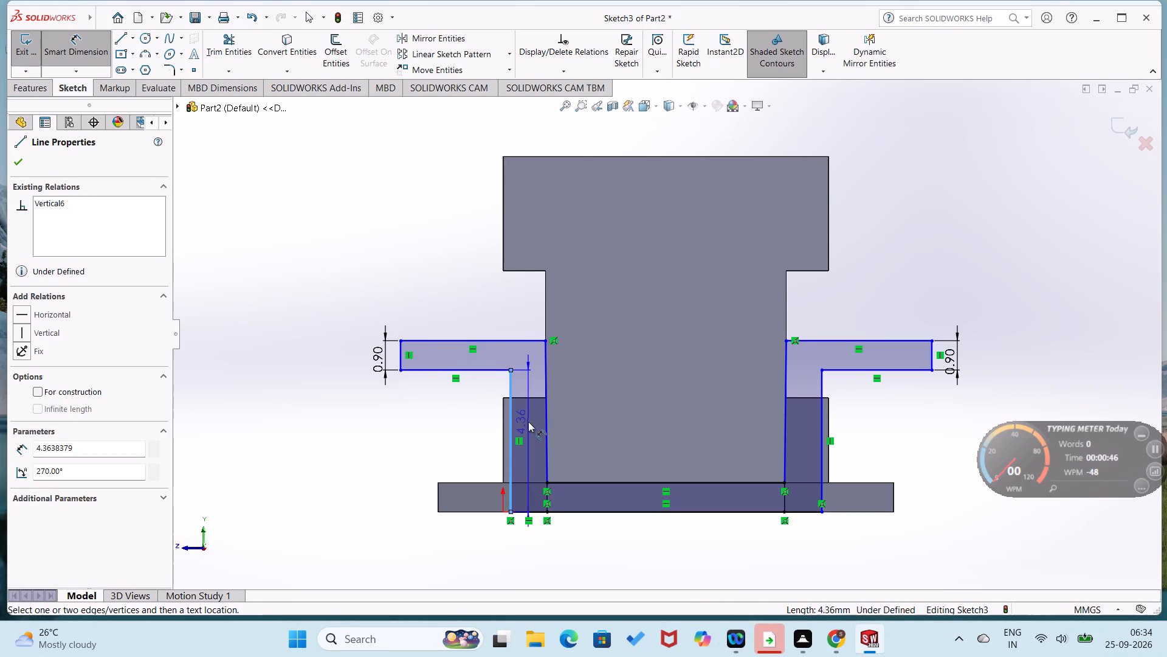
left_click(543, 430)
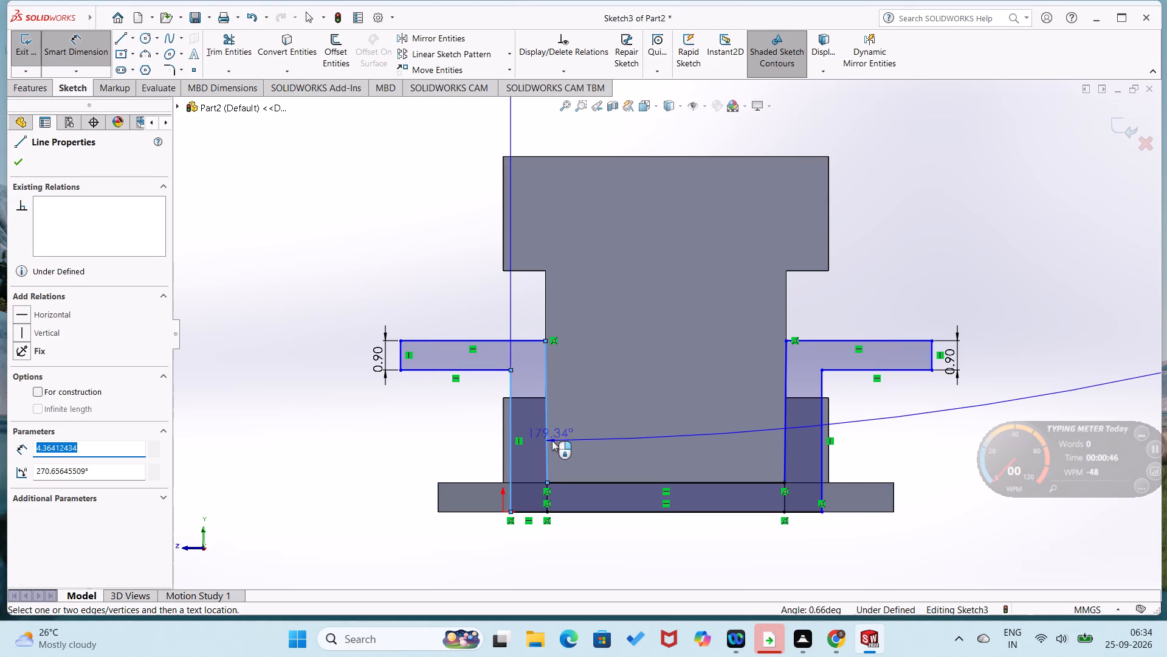
left_click(534, 447)
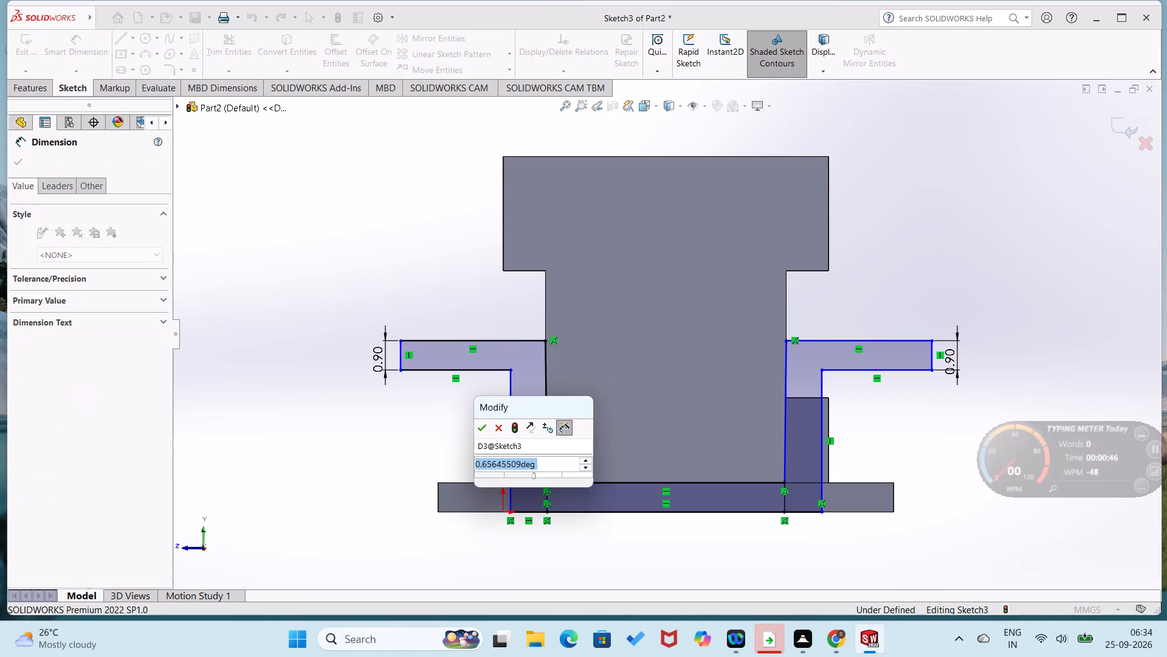
type(".9")
key("Return")
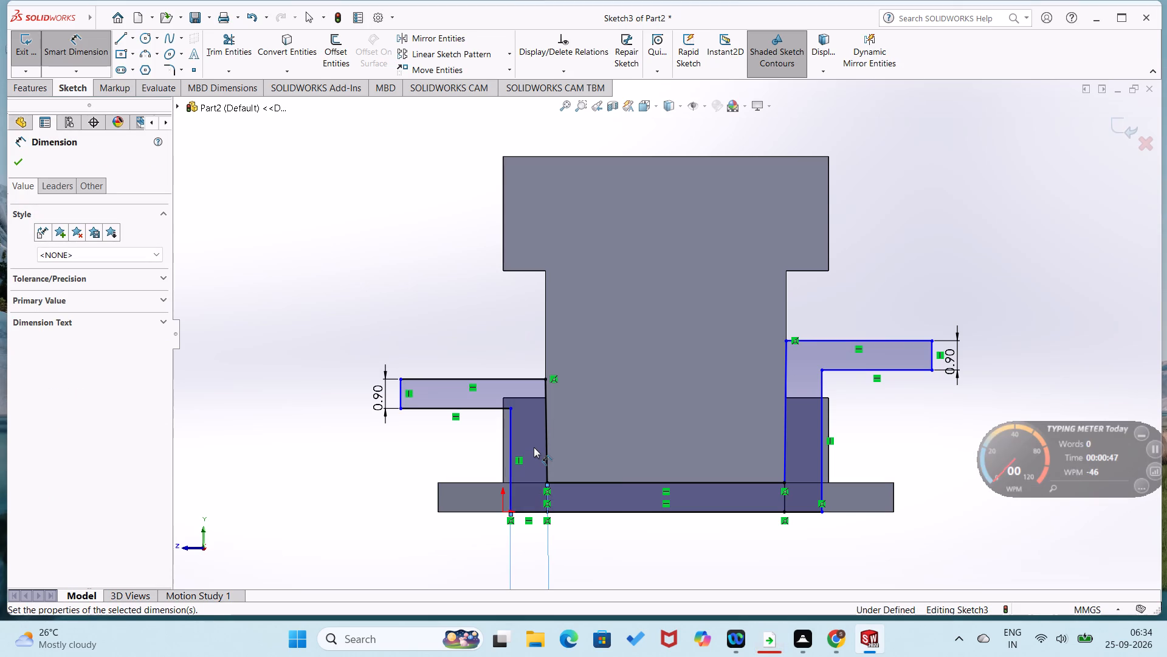
scroll(579, 526, "up", 5)
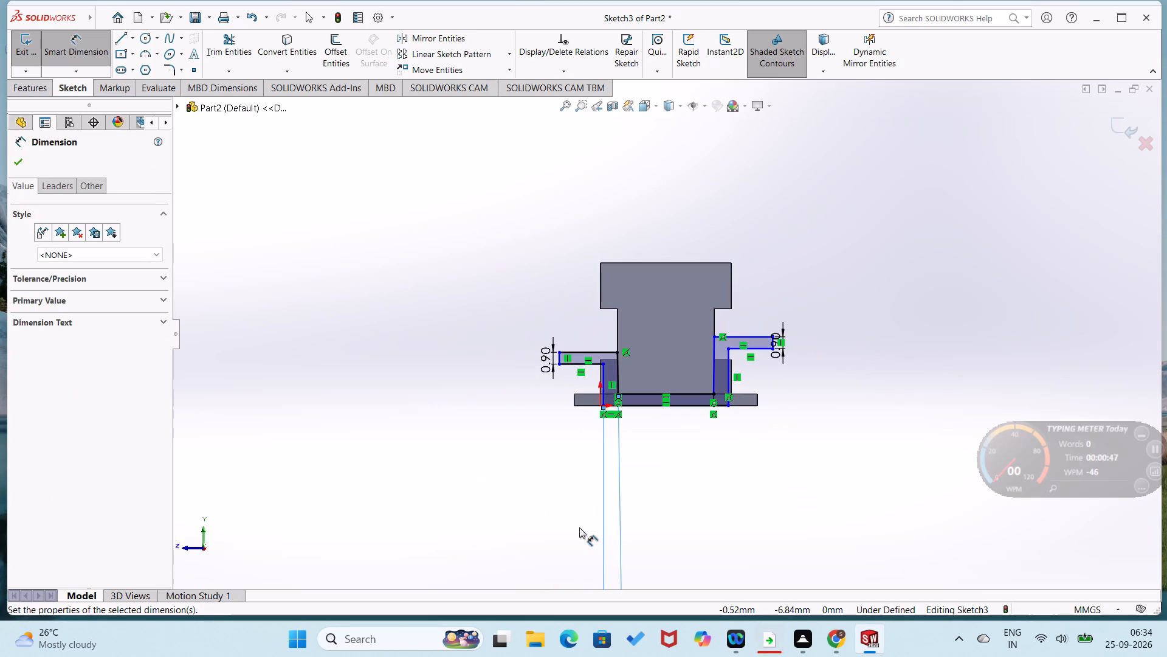
scroll(667, 563, "up", 3)
left_click_drag(645, 560, 666, 411)
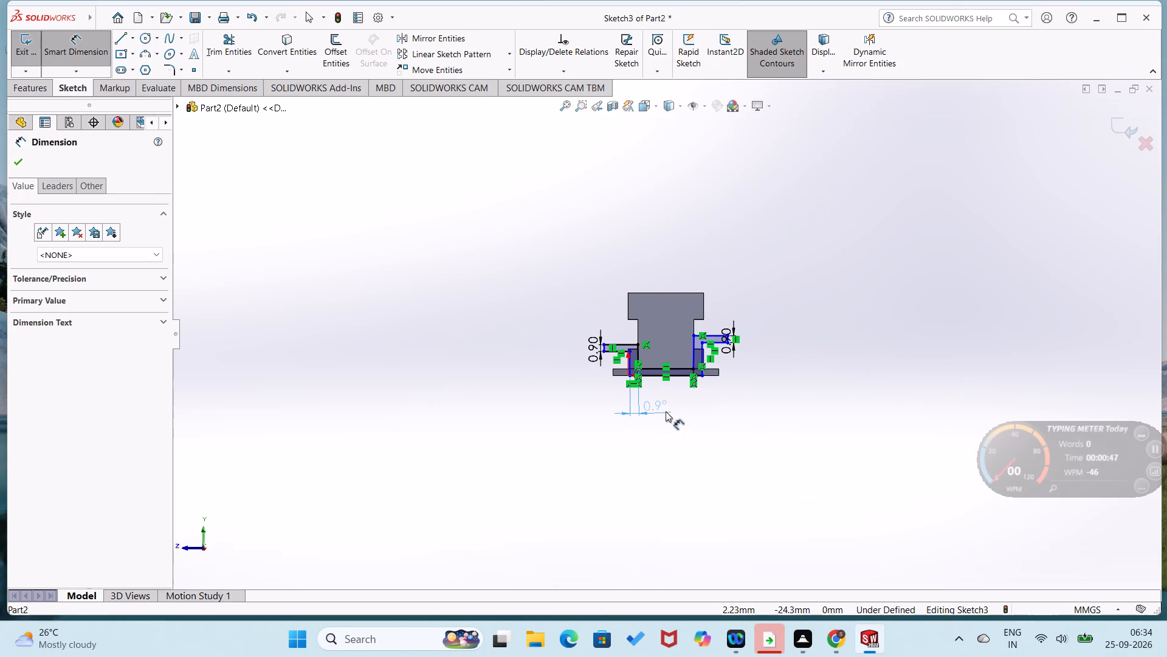
left_click_drag(666, 411, 666, 406)
Dimension the angle between the far leg's inner and outer lines at 0.9°, and place the dimension just below the plate.
scroll(666, 406, "up", 3)
scroll(666, 400, "down", 8)
scroll(674, 350, "up", 3)
scroll(733, 228, "down", 2)
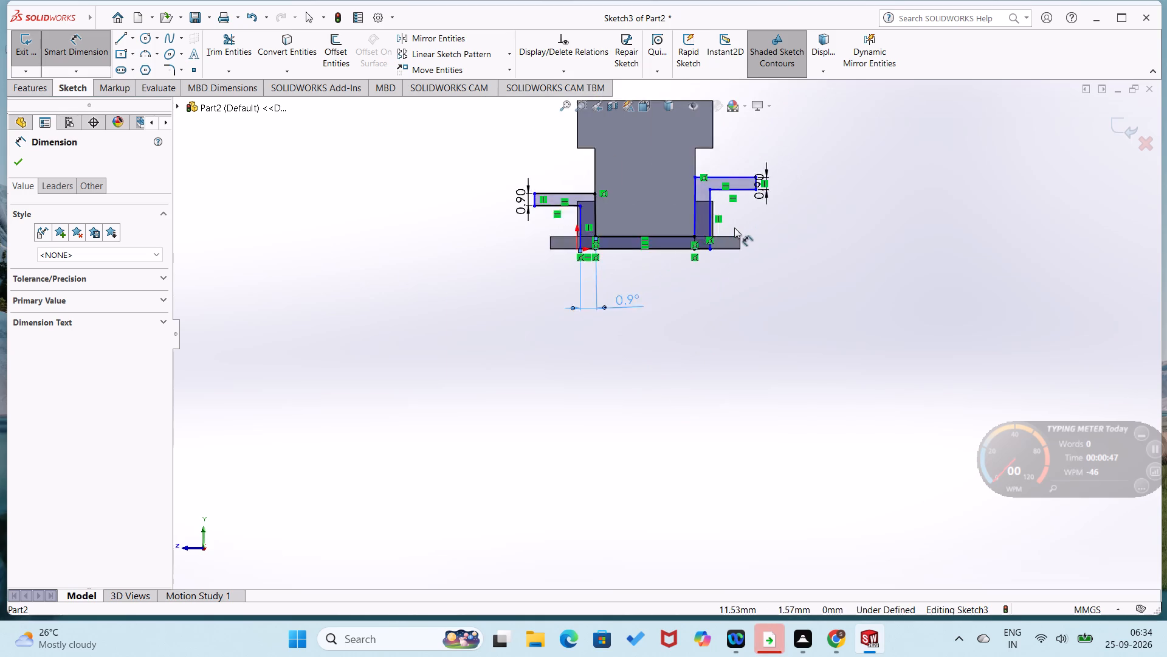
scroll(734, 228, "down", 3)
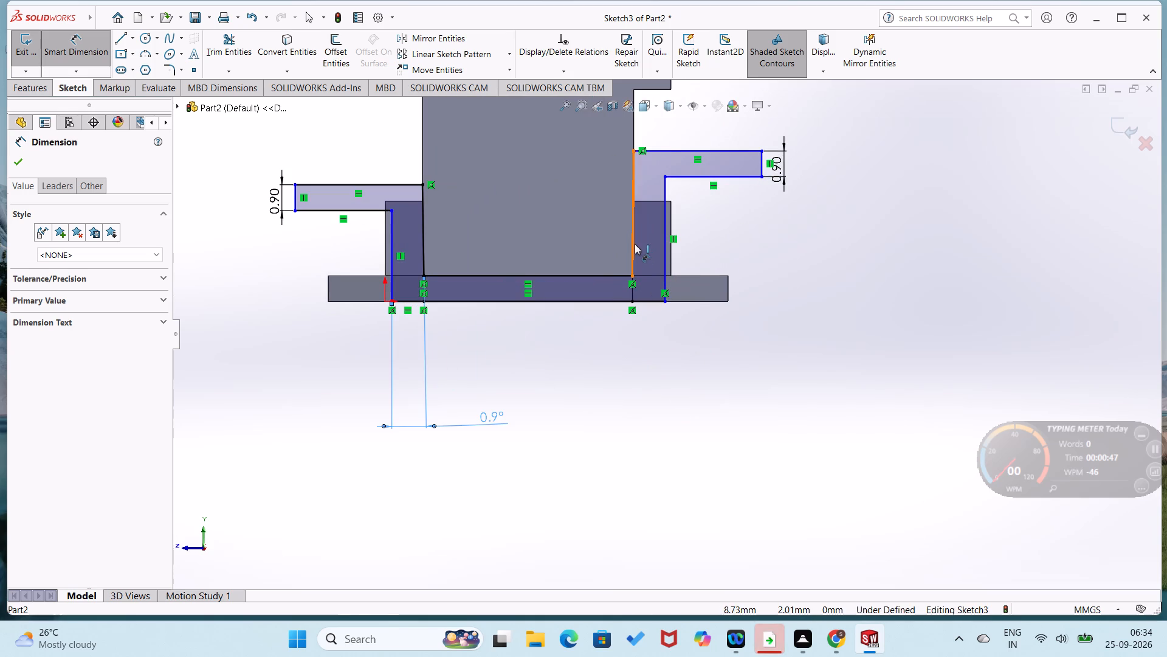
left_click(635, 244)
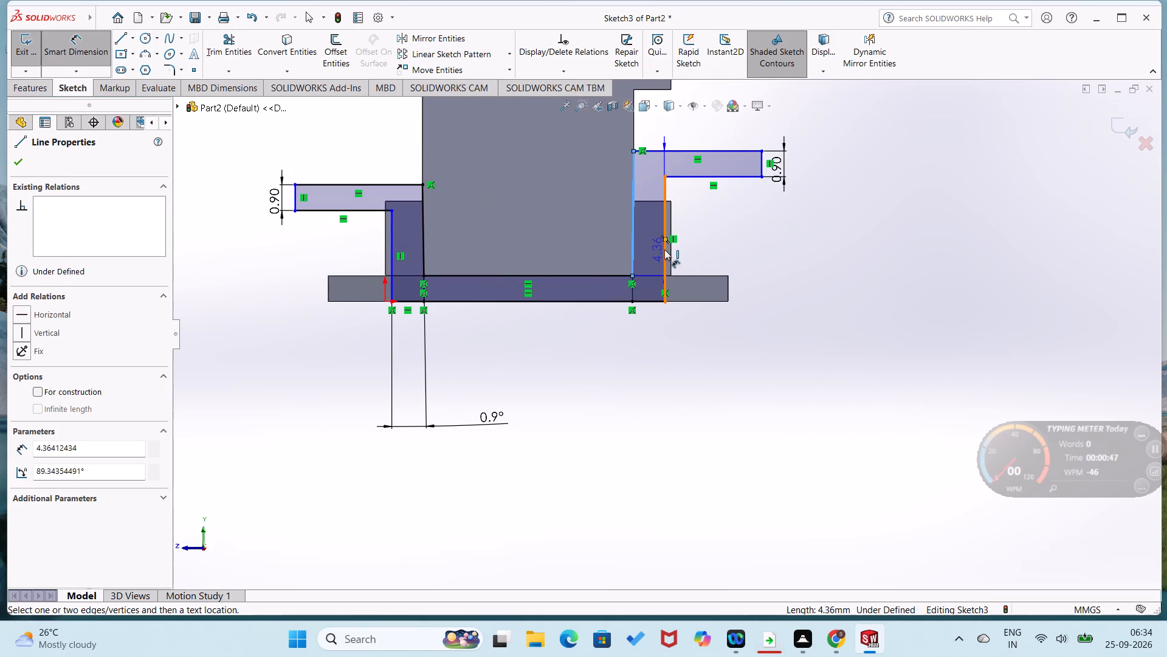
left_click(664, 249)
left_click(661, 249)
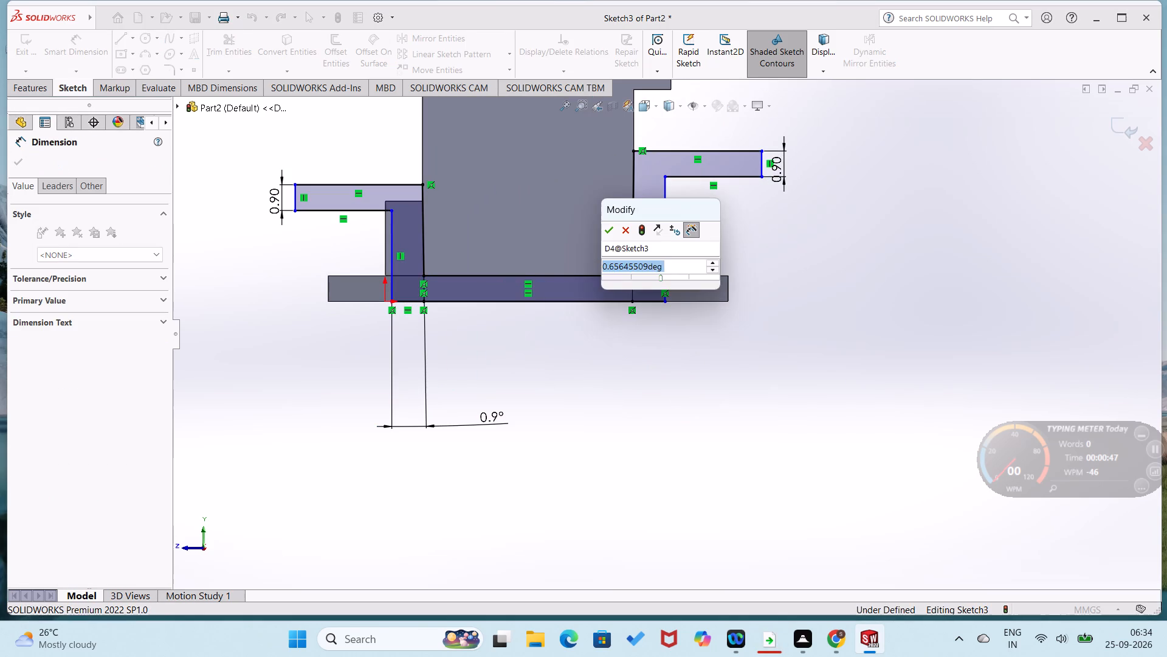
type(".9")
key("Return")
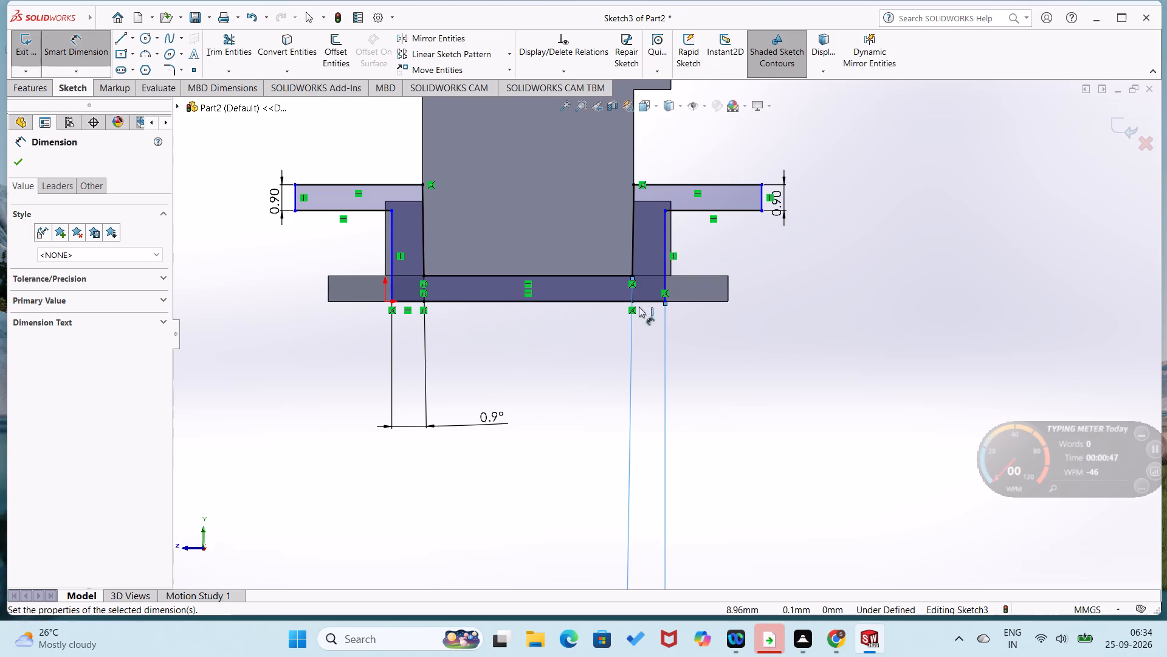
middle_click(647, 437)
scroll(647, 437, "up", 3)
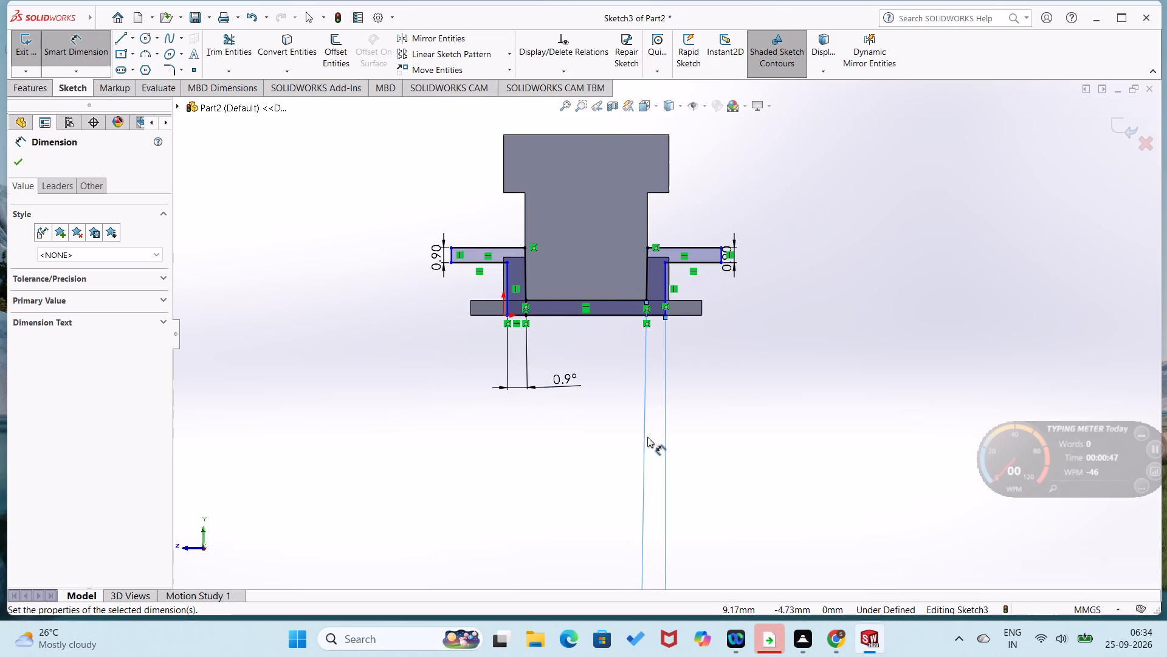
scroll(667, 482, "up", 3)
left_click_drag(658, 549, 689, 432)
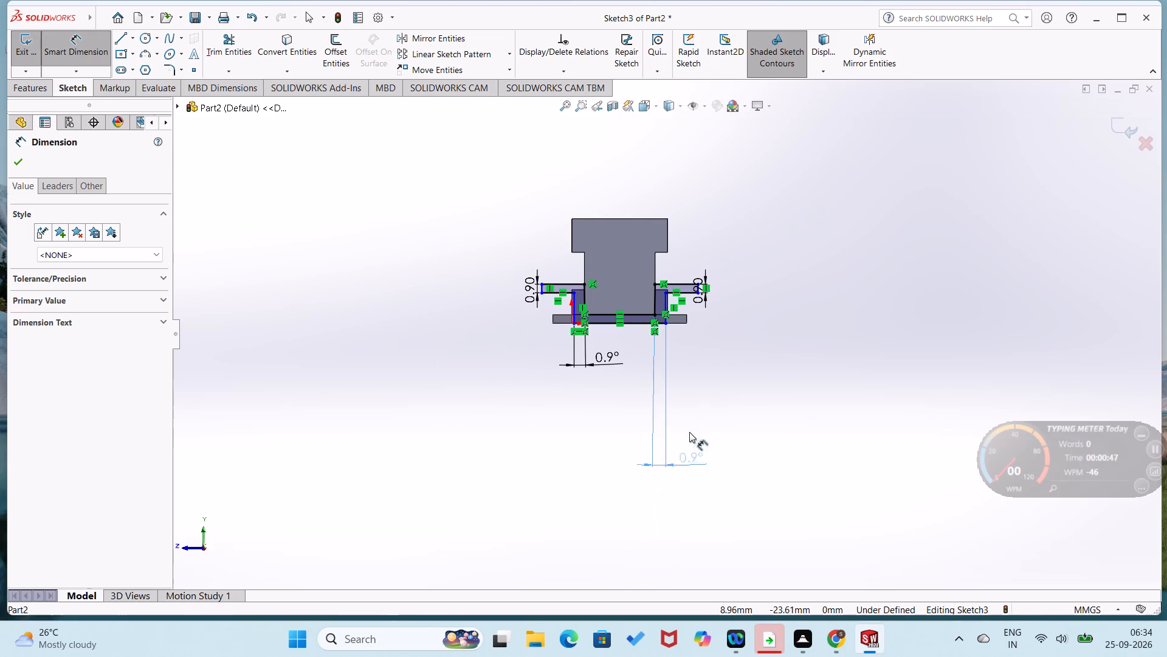
left_click_drag(689, 432, 695, 337)
scroll(700, 327, "down", 4)
left_click(710, 321)
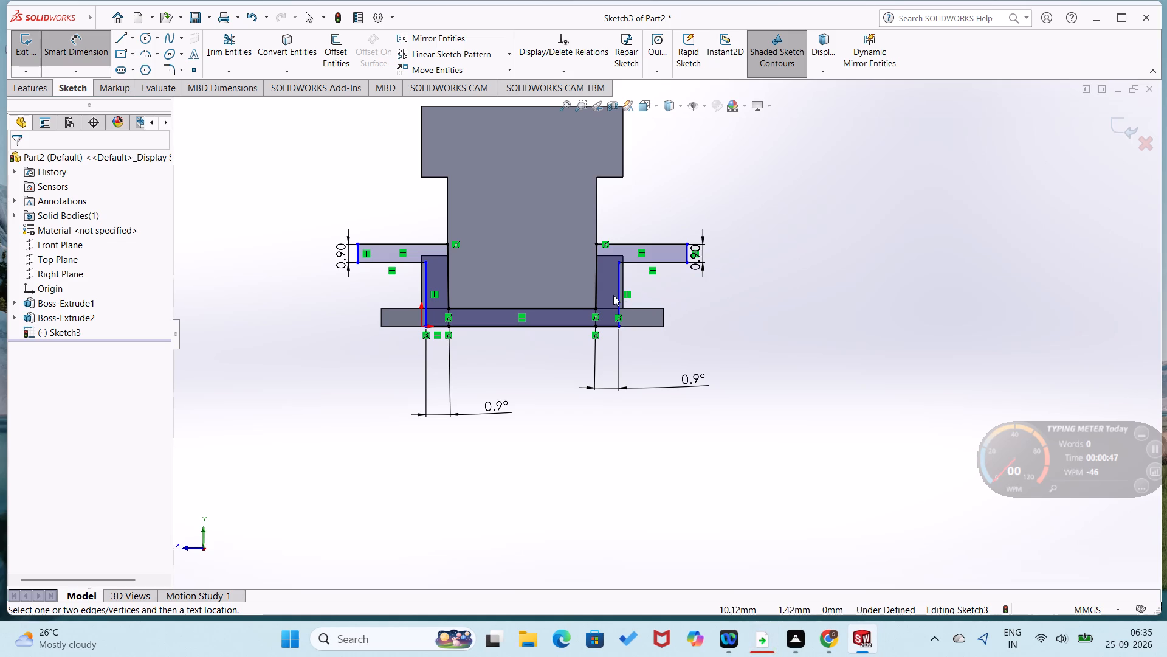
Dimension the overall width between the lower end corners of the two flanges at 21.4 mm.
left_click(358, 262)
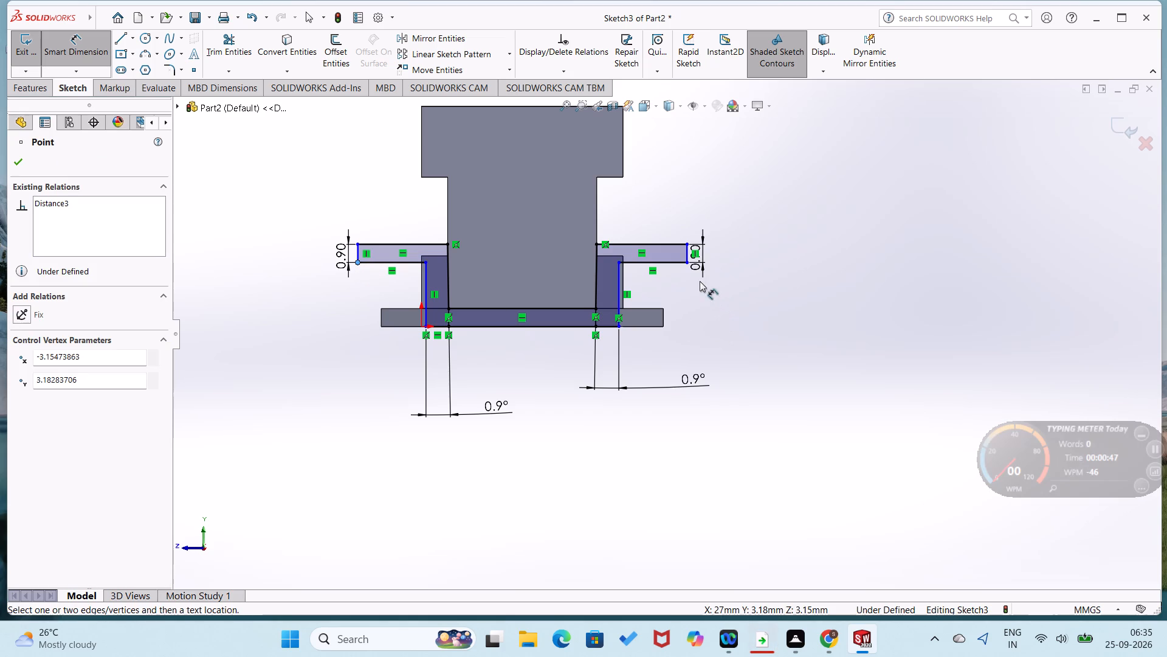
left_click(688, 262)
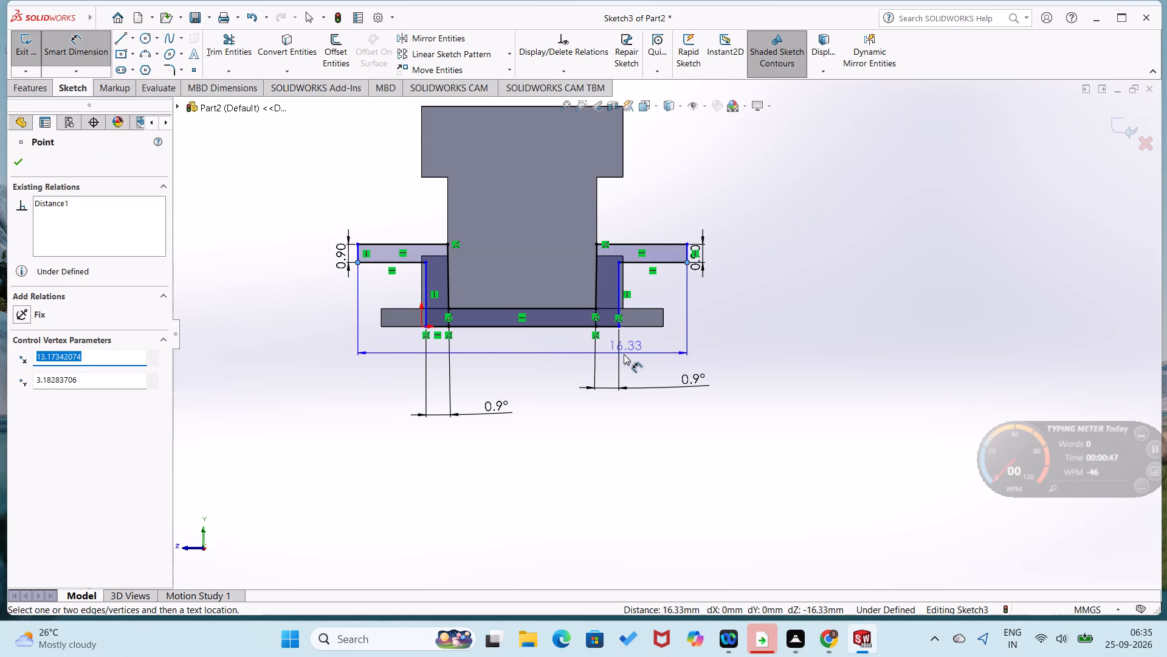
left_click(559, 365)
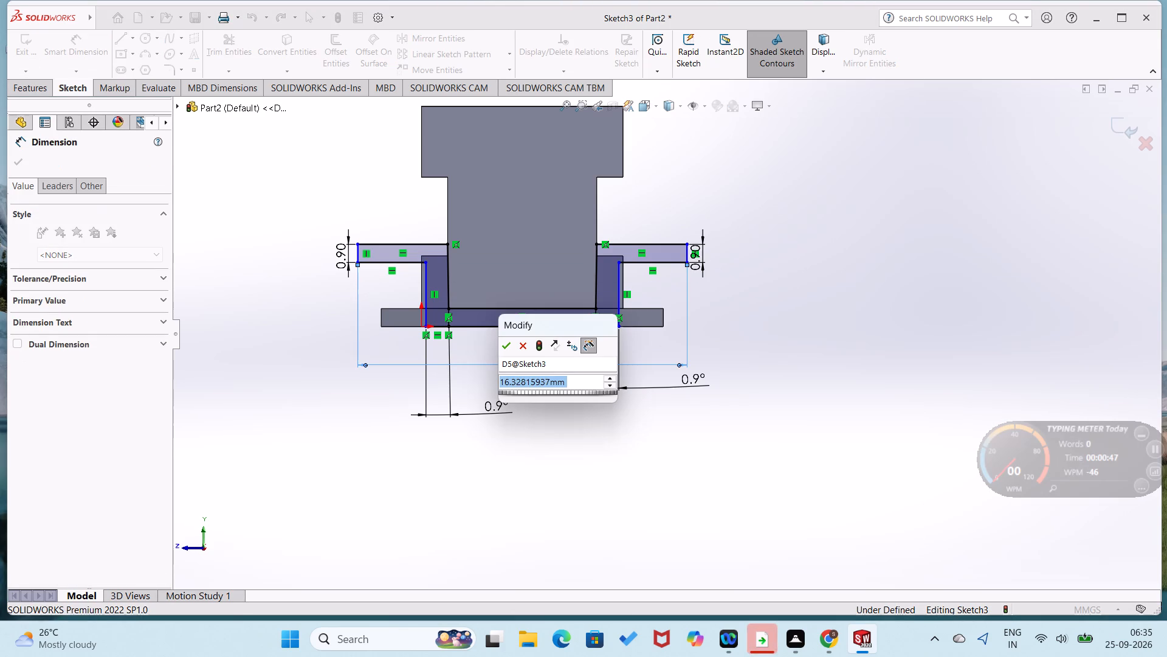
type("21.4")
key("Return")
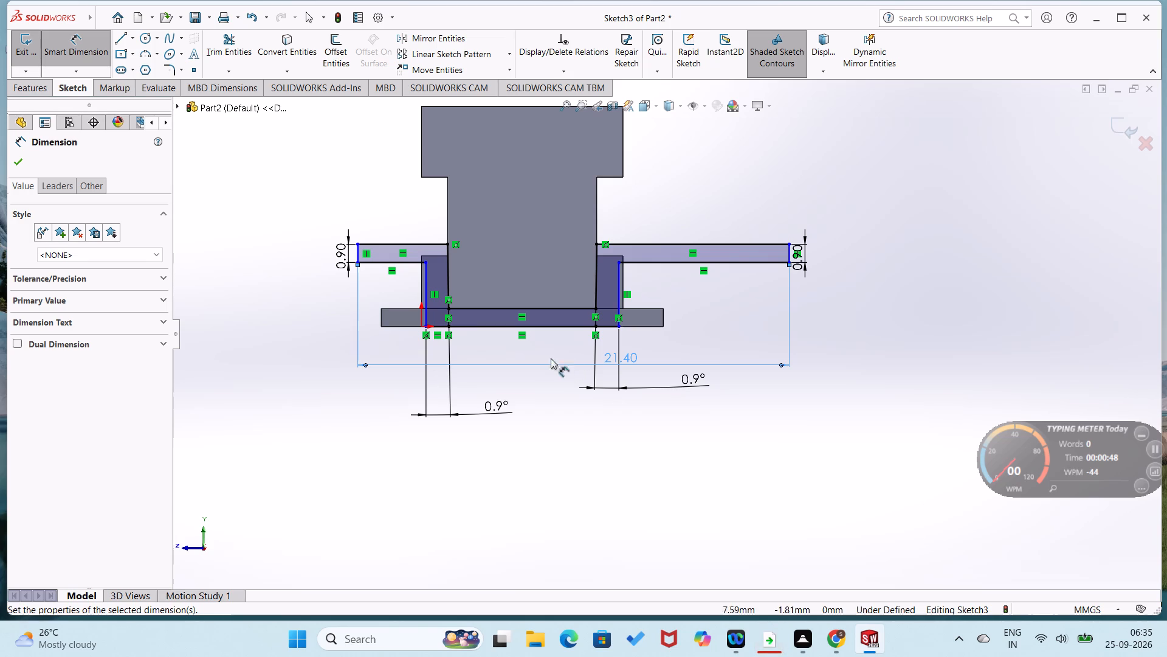
Undo the overall width dimension and the far leg angle's change to 0.9°.
key("ctrl+z")
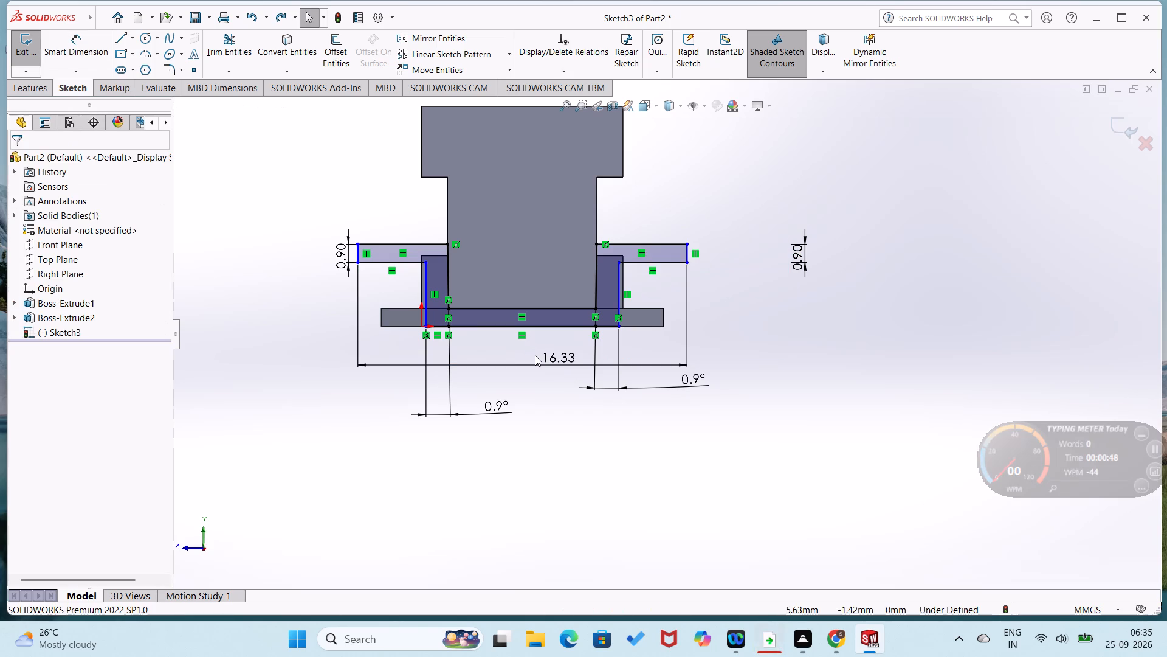
key("ctrl+z")
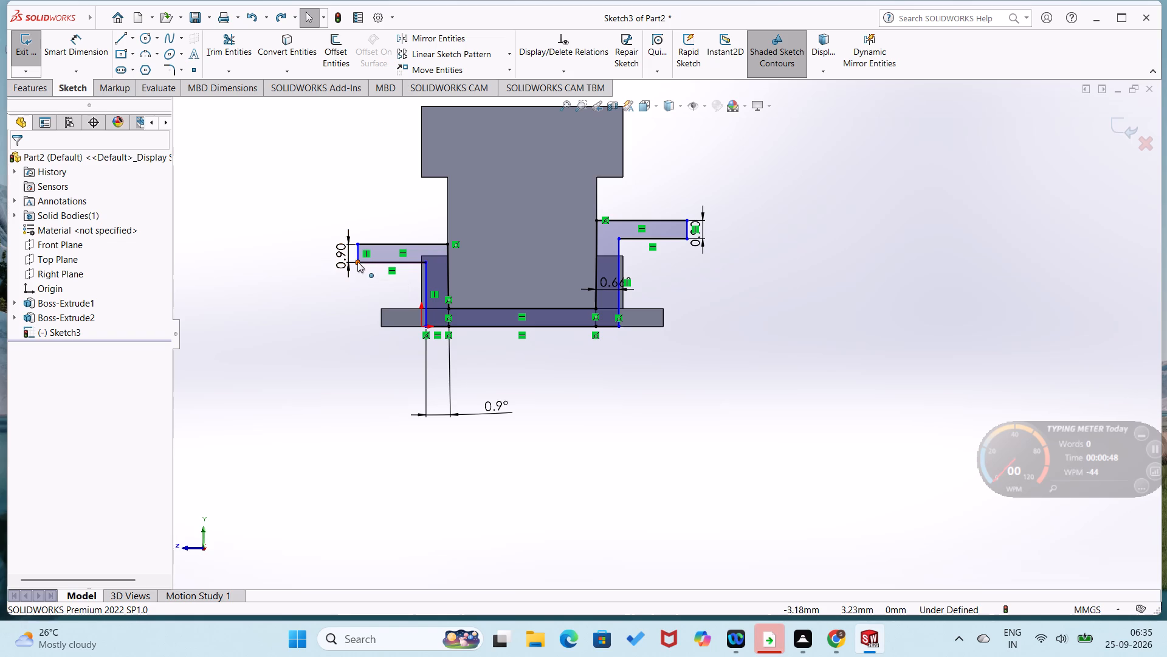
Dimension the horizontal distance from the origin-side flange's lower end corner to the midpoint of the profile's bottom line at 10.7 mm.
right_click_drag(289, 369, 333, 212)
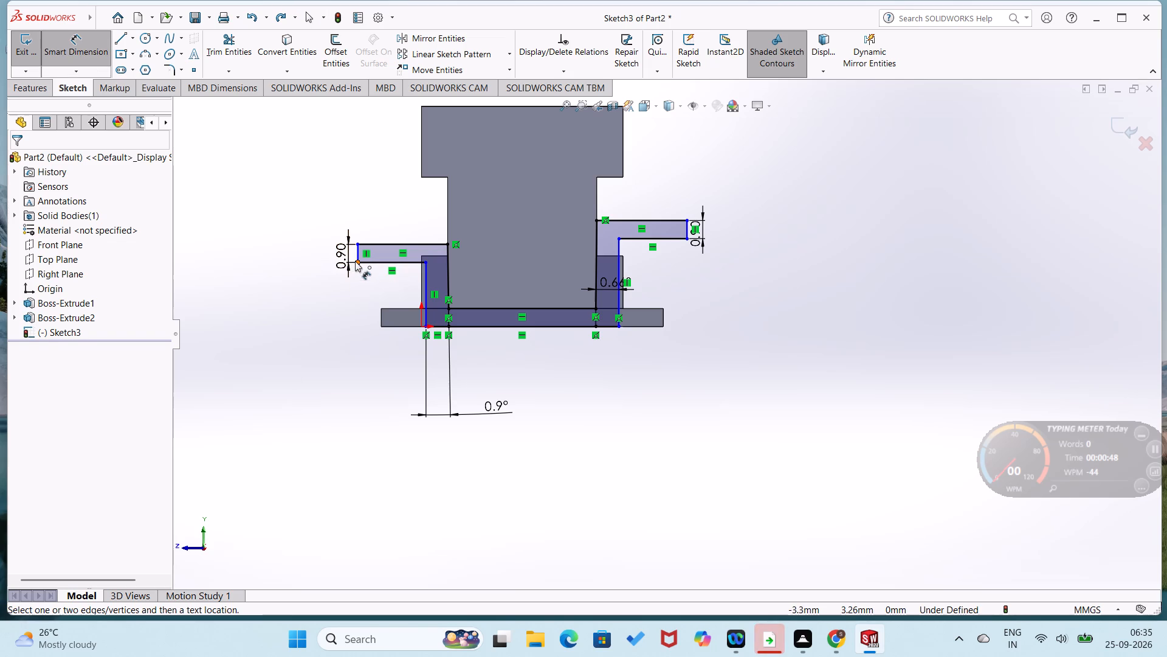
left_click(356, 262)
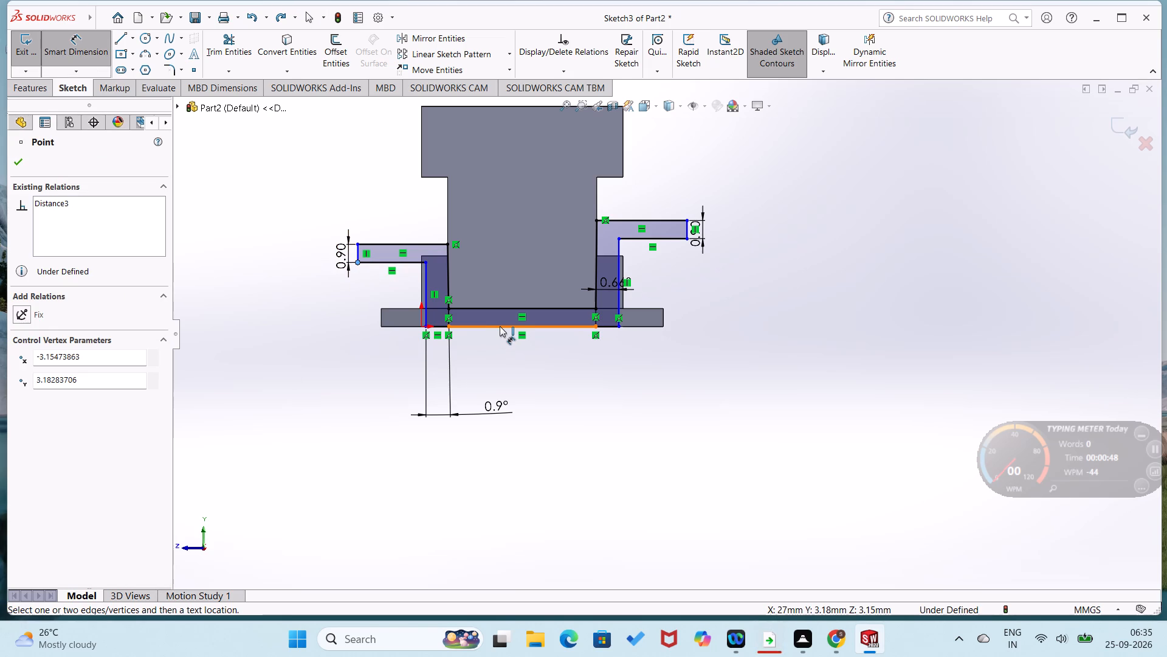
left_click(522, 325)
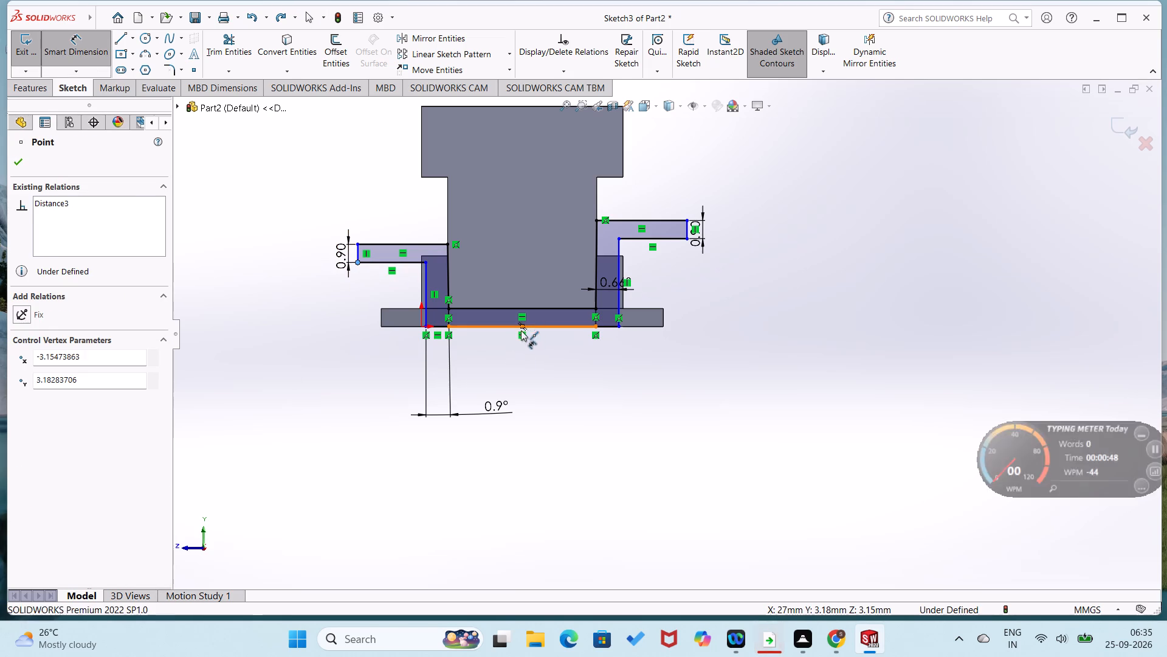
left_click(476, 386)
type("10.7")
key("Return")
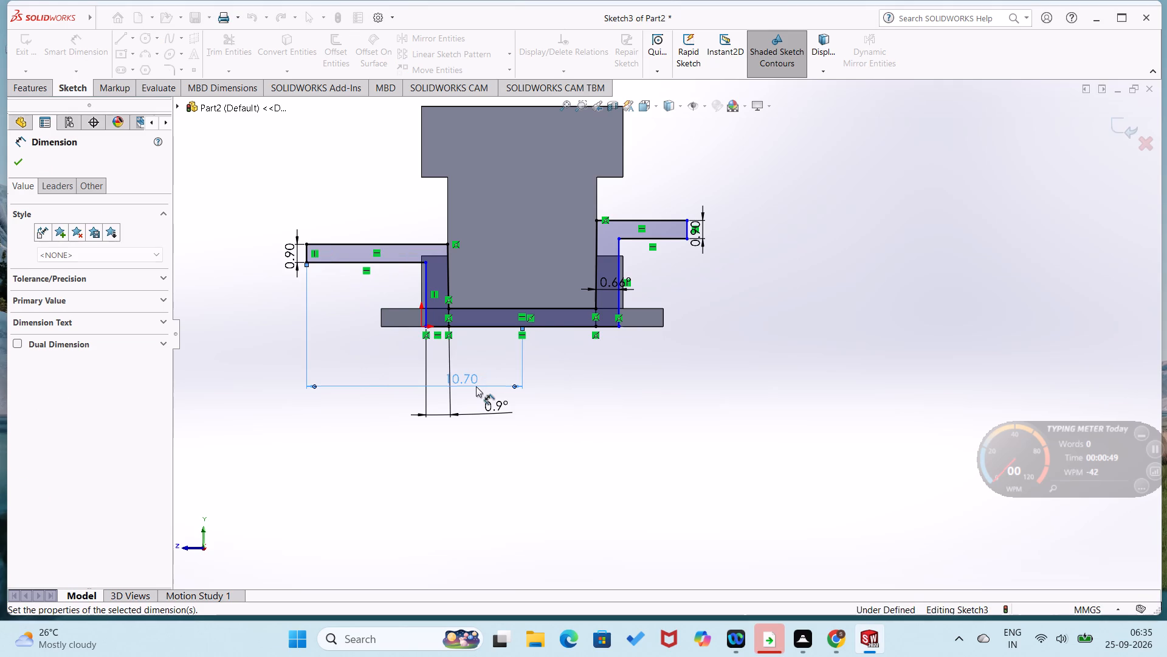
left_click(403, 479)
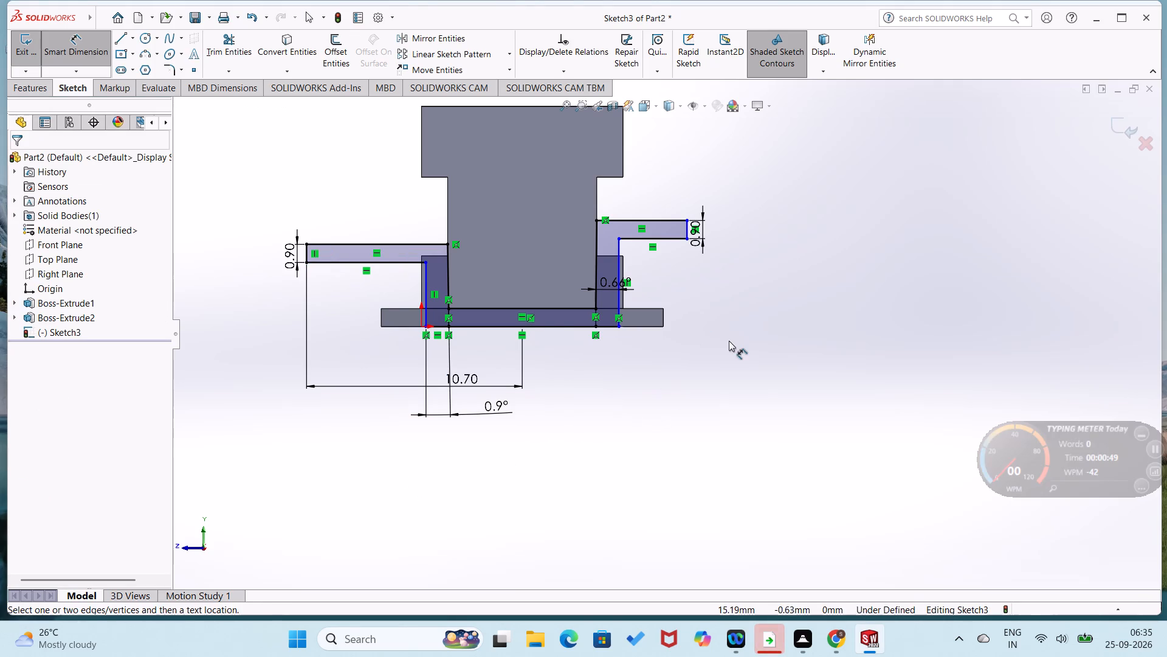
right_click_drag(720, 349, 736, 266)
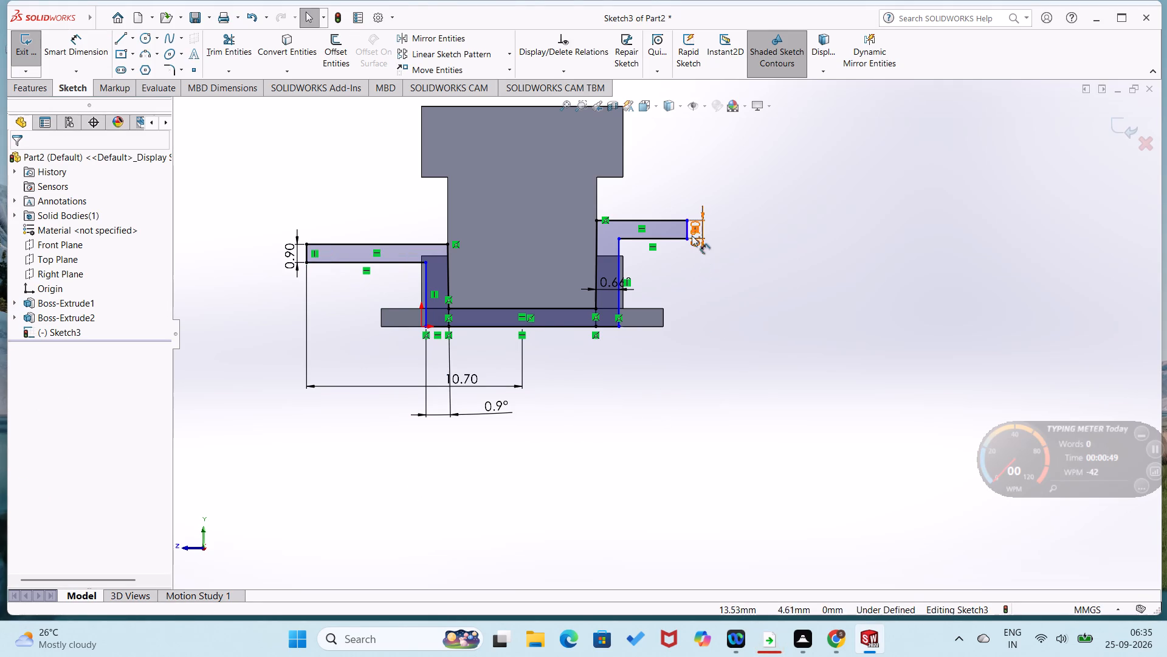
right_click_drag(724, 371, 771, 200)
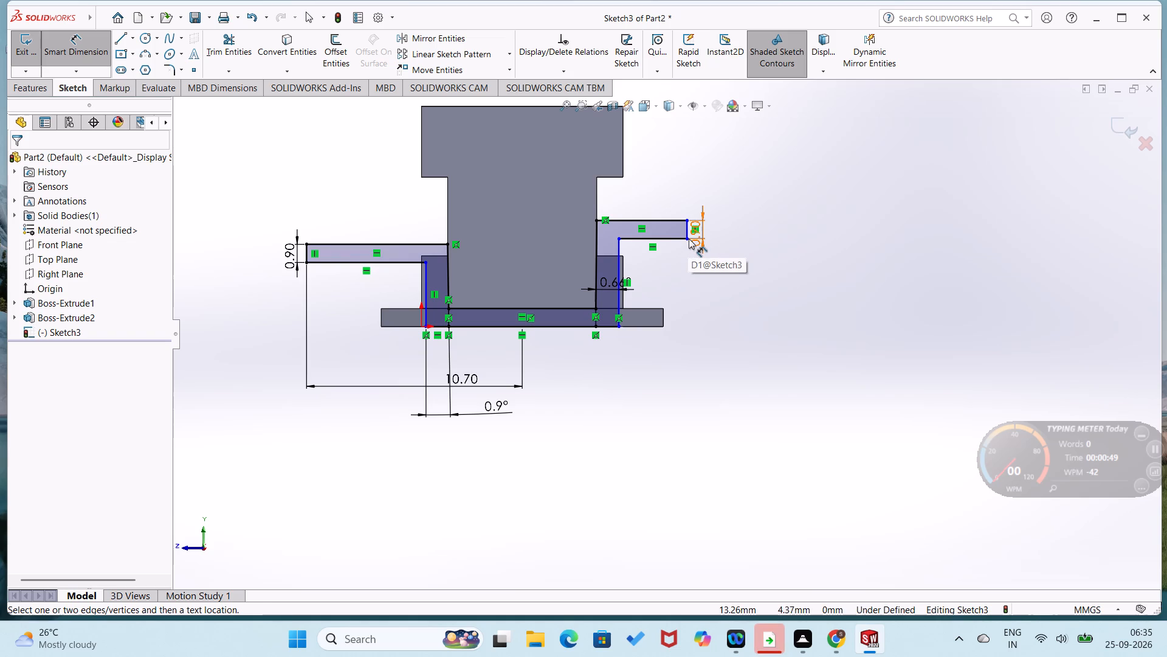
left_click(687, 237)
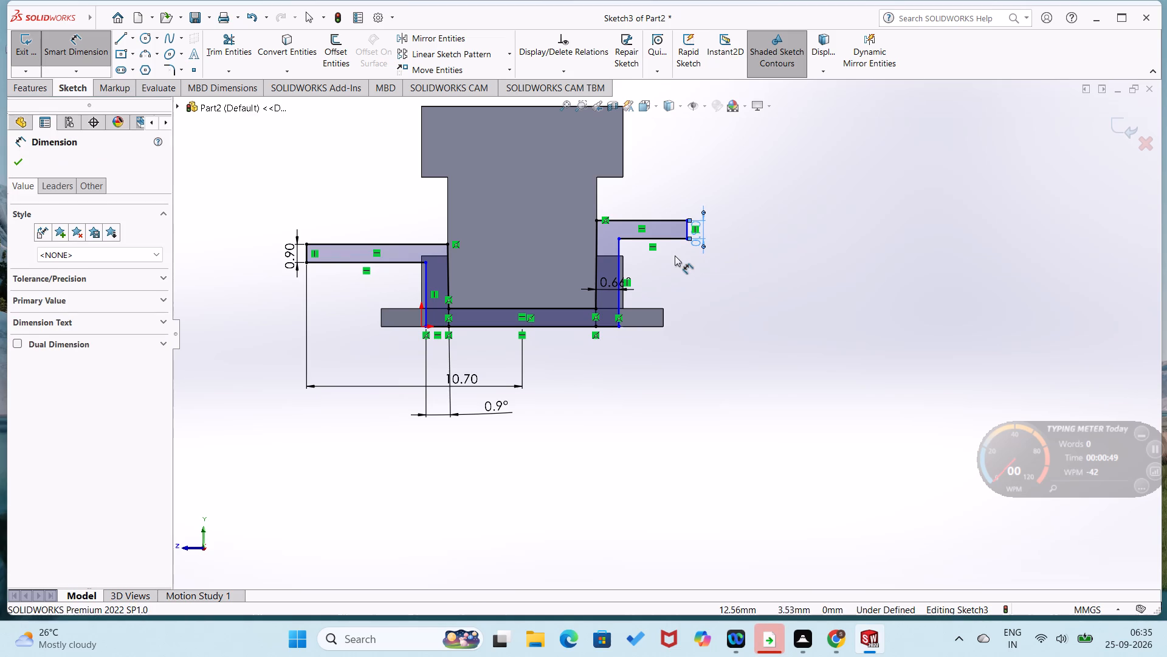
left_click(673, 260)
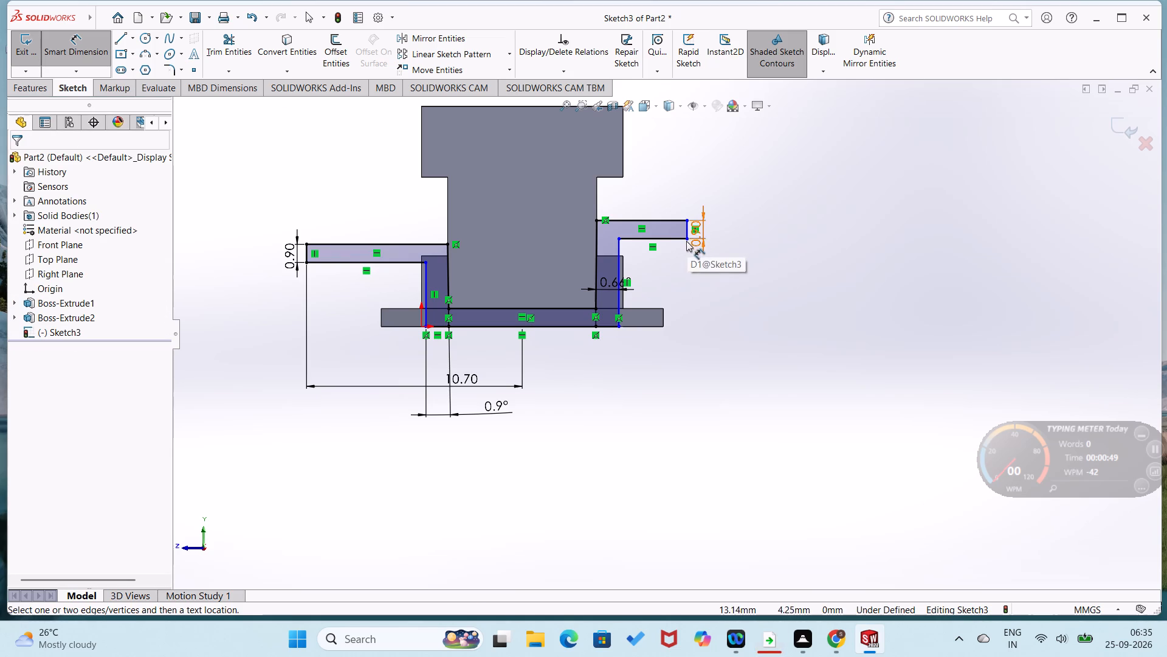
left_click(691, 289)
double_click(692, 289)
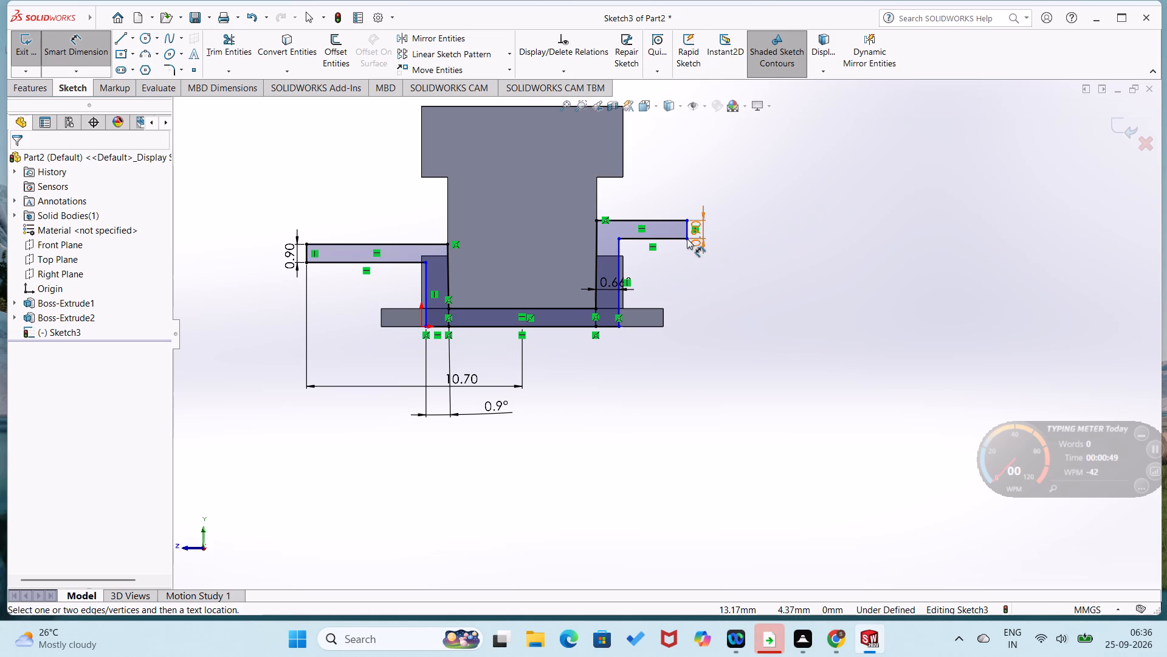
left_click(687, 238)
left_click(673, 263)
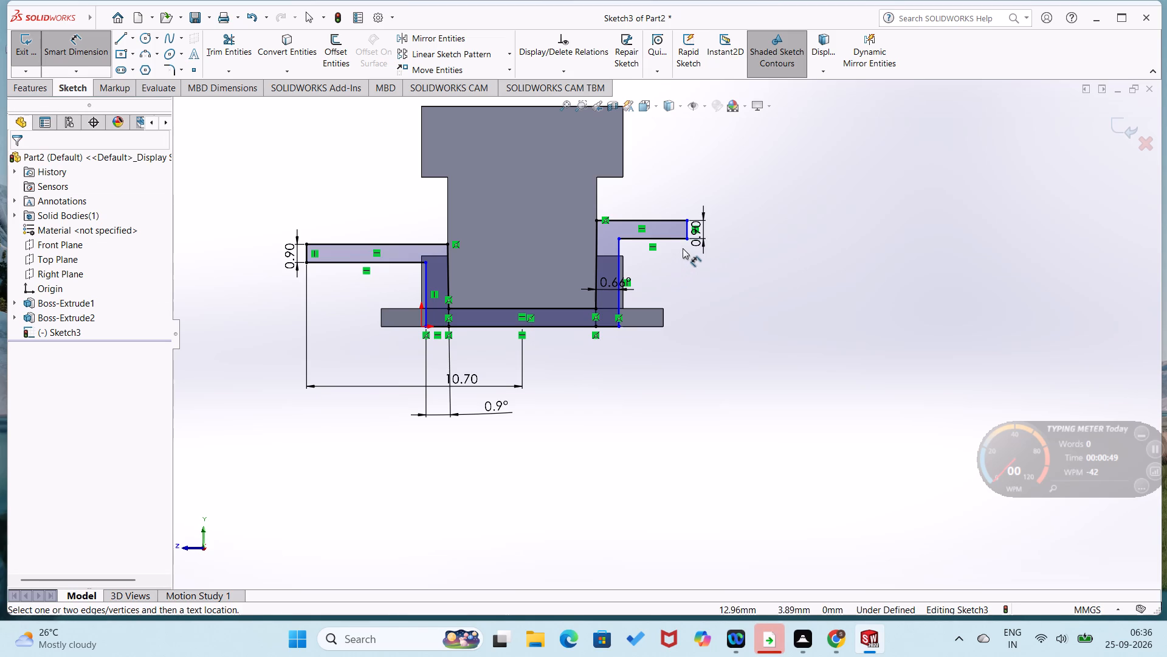
Dimension the horizontal distance from the far flange's lower end corner to the midpoint of the profile's bottom line at 10.7 mm.
scroll(683, 239, "down", 6)
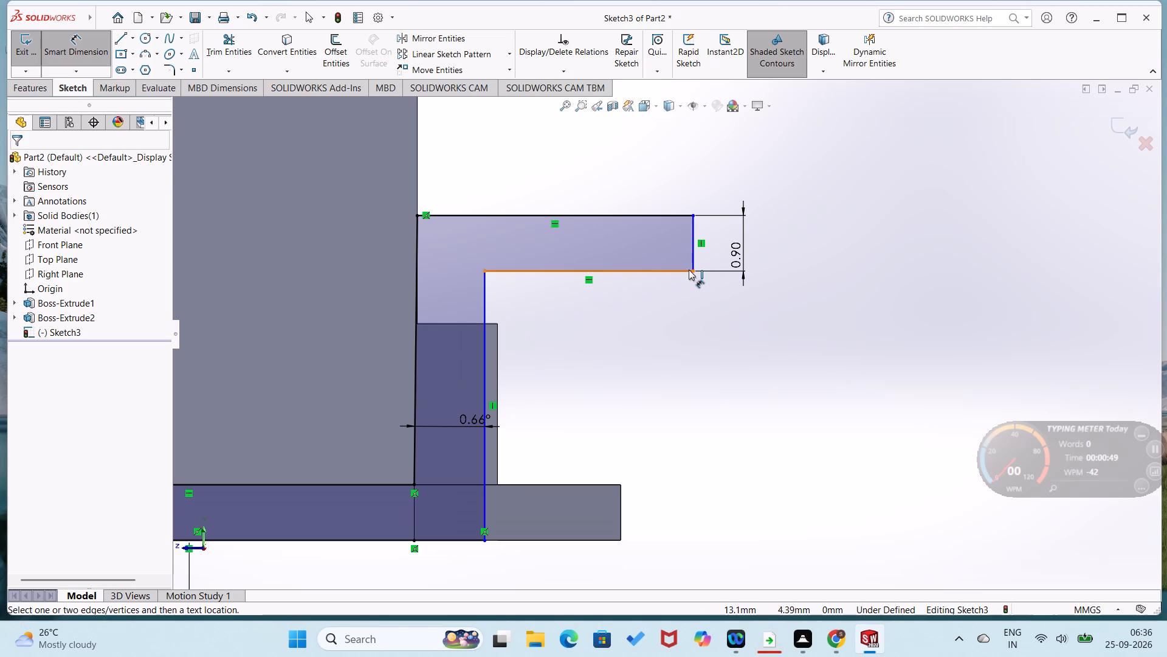
left_click(694, 271)
scroll(655, 340, "up", 3)
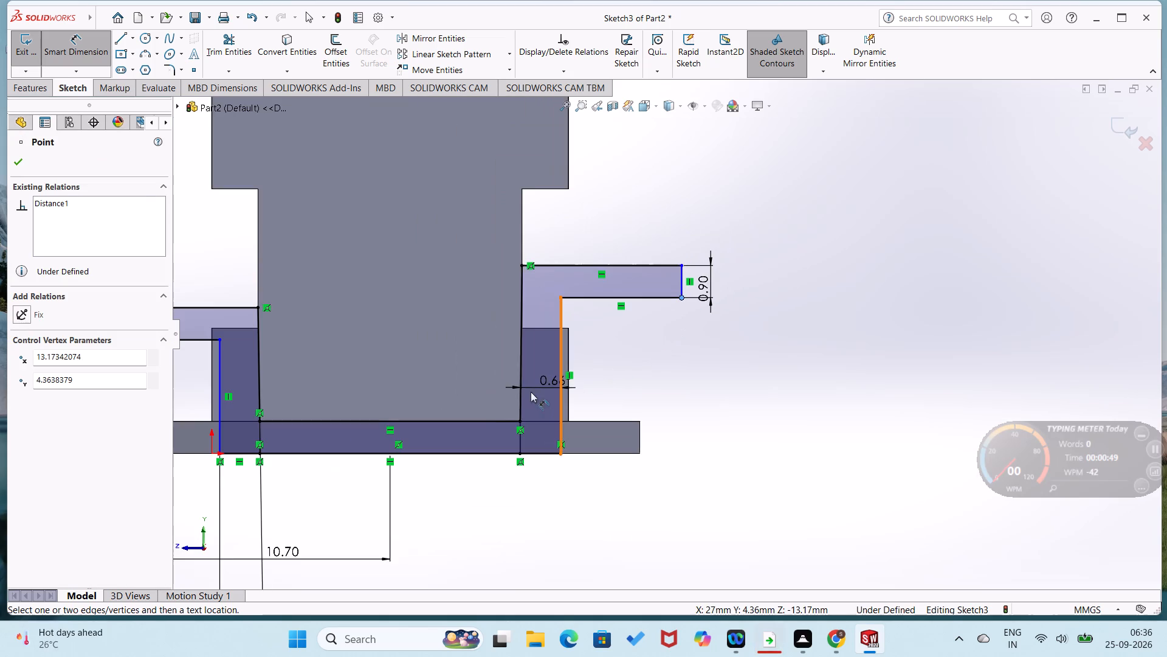
left_click(391, 454)
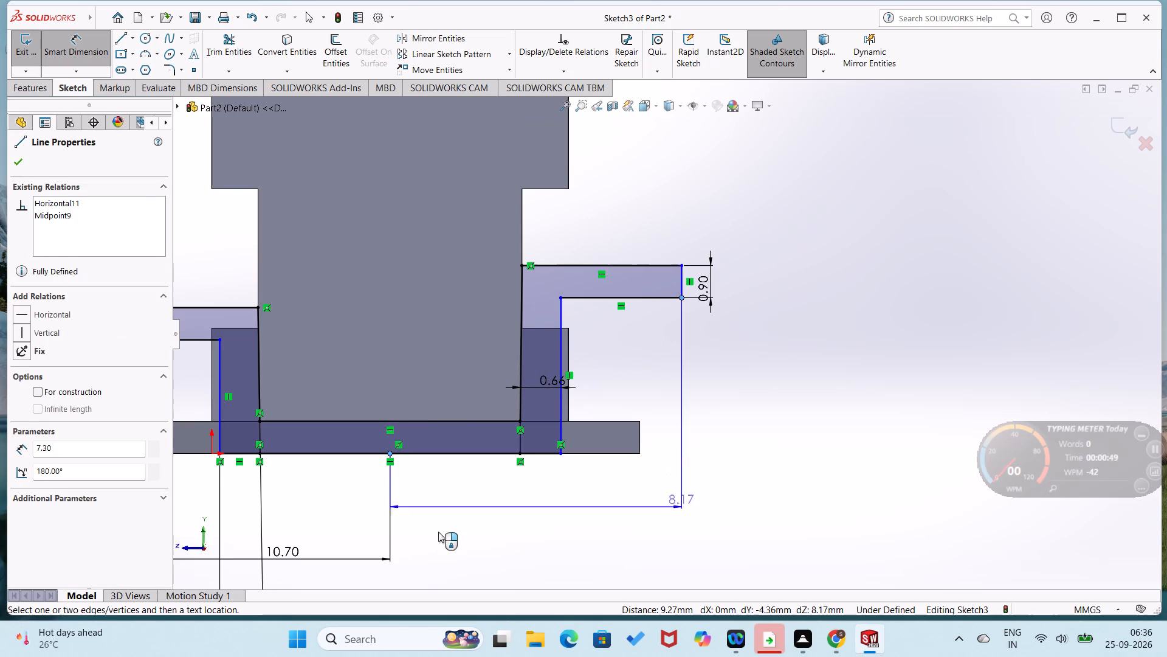
left_click(445, 543)
type("10.7")
key("Return")
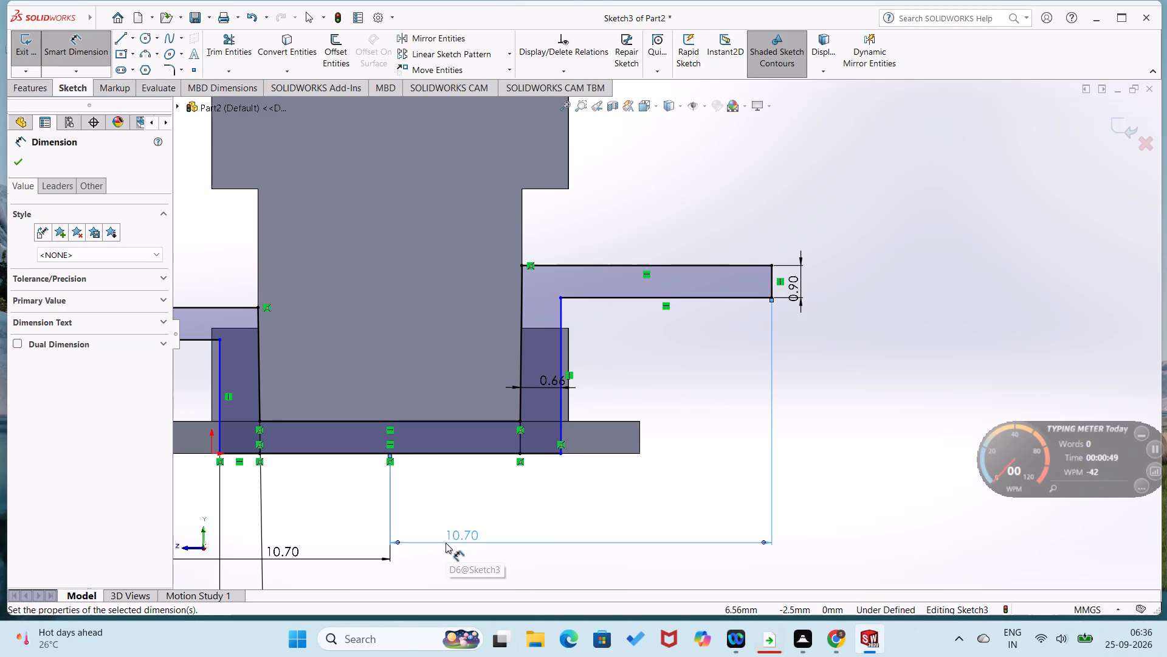
Dimension the short base line under the far leg without entering a new value, placing the dimension just below the profile.
scroll(446, 543, "up", 2)
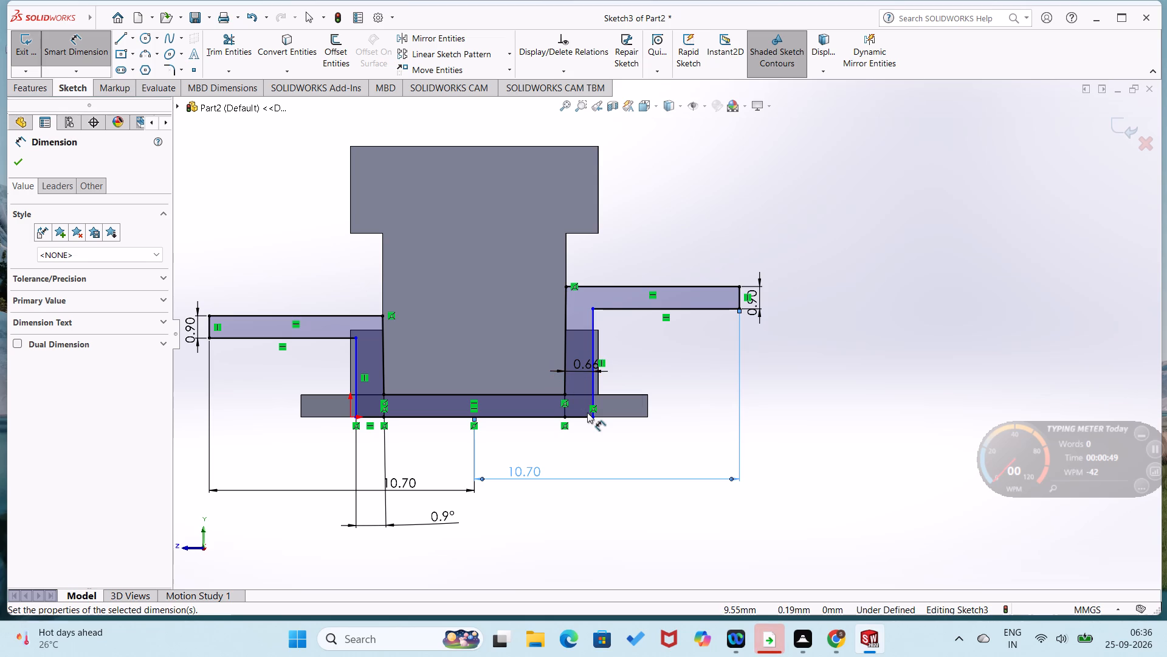
left_click_drag(582, 419, 580, 446)
left_click(580, 446)
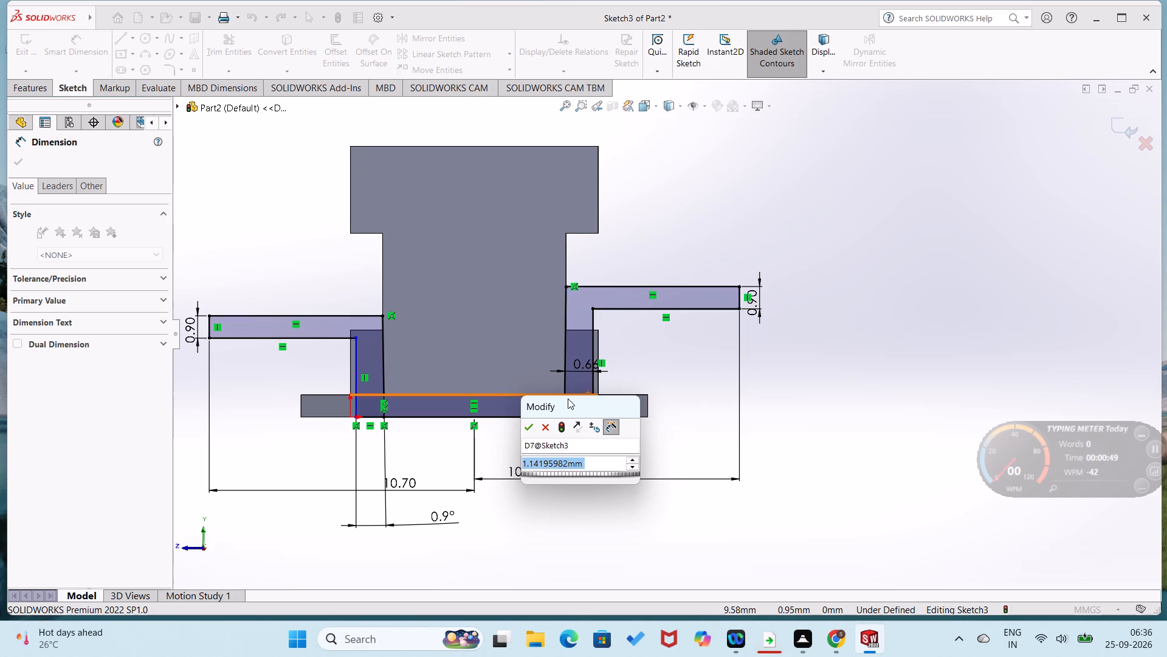
left_click(545, 426)
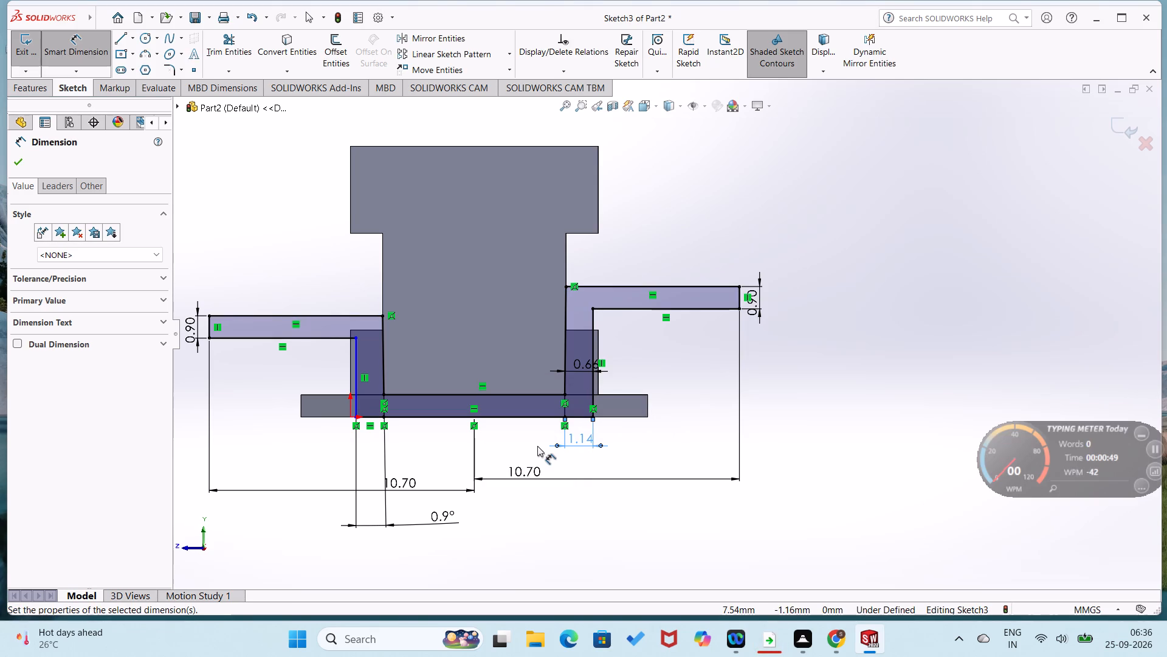
left_click(531, 452)
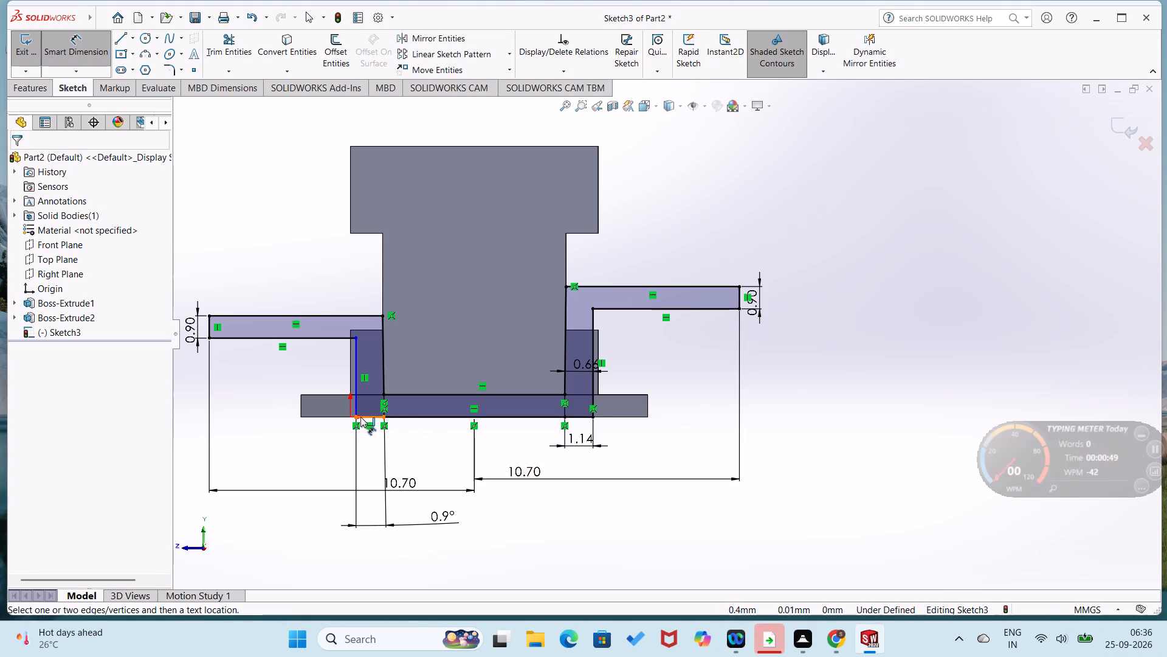
Dimension the horizontal distance between the outer bottom corners of the profile's two legs at 10 mm.
left_click(355, 417)
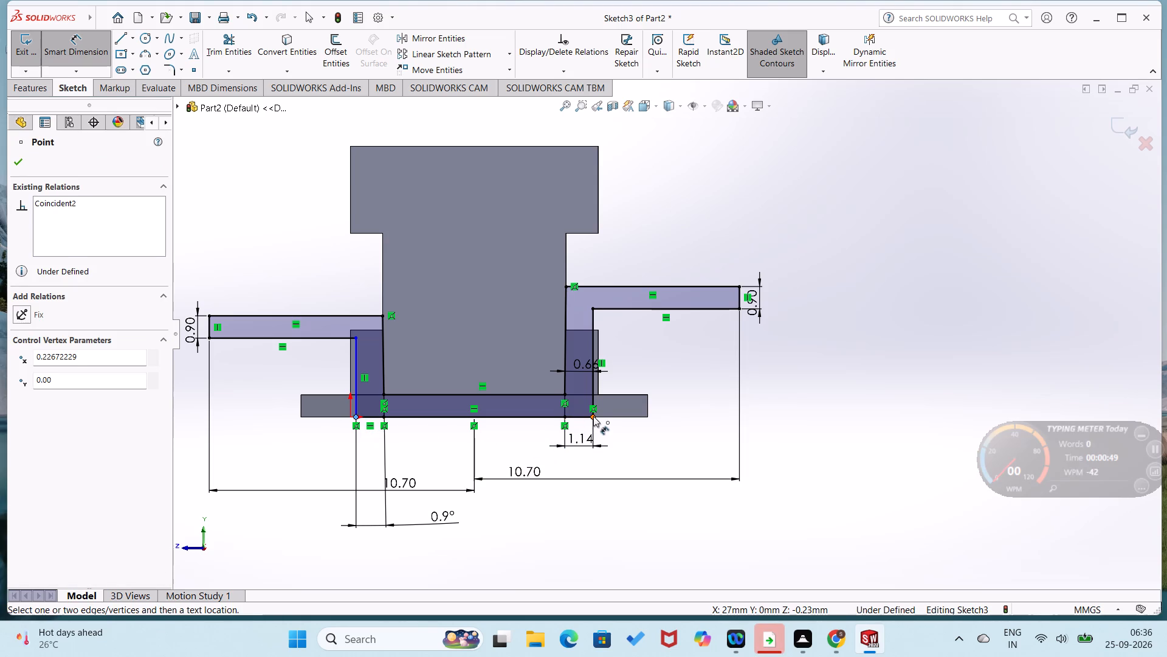
left_click(593, 416)
left_click(549, 457)
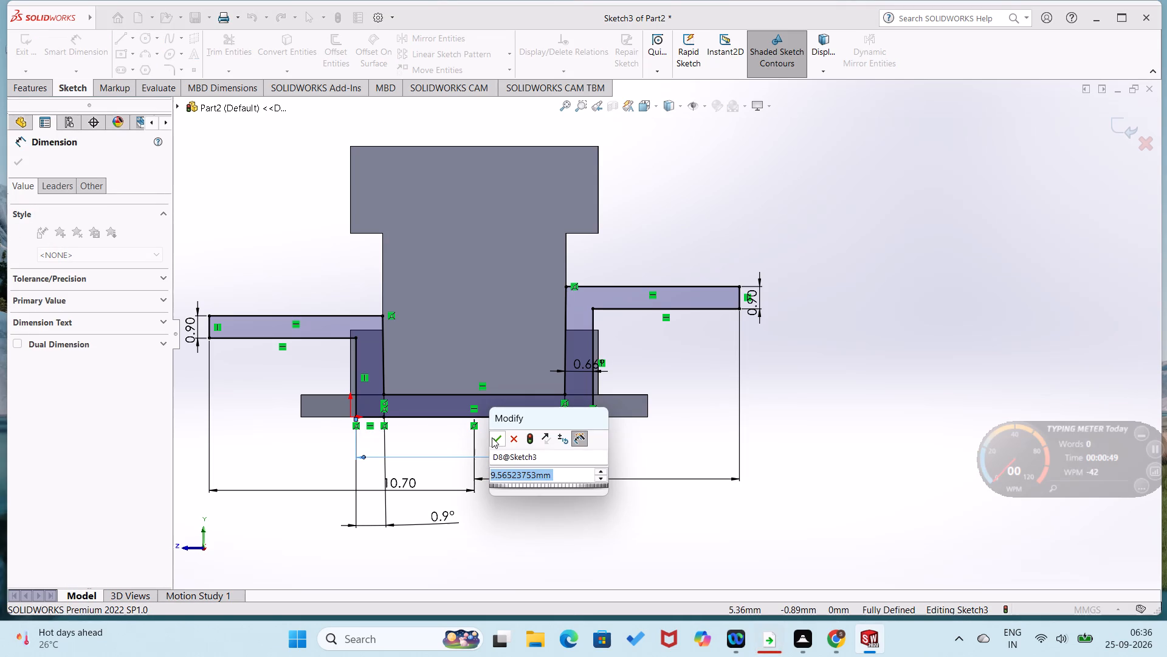
type("10")
key("Return")
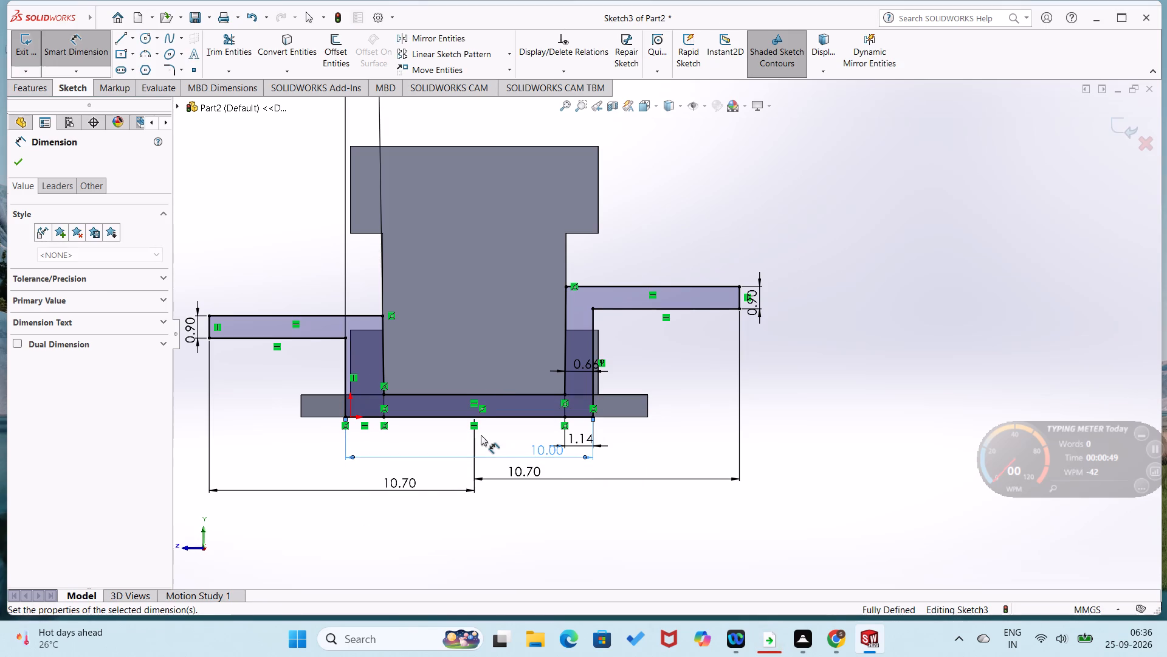
left_click_drag(613, 440, 616, 448)
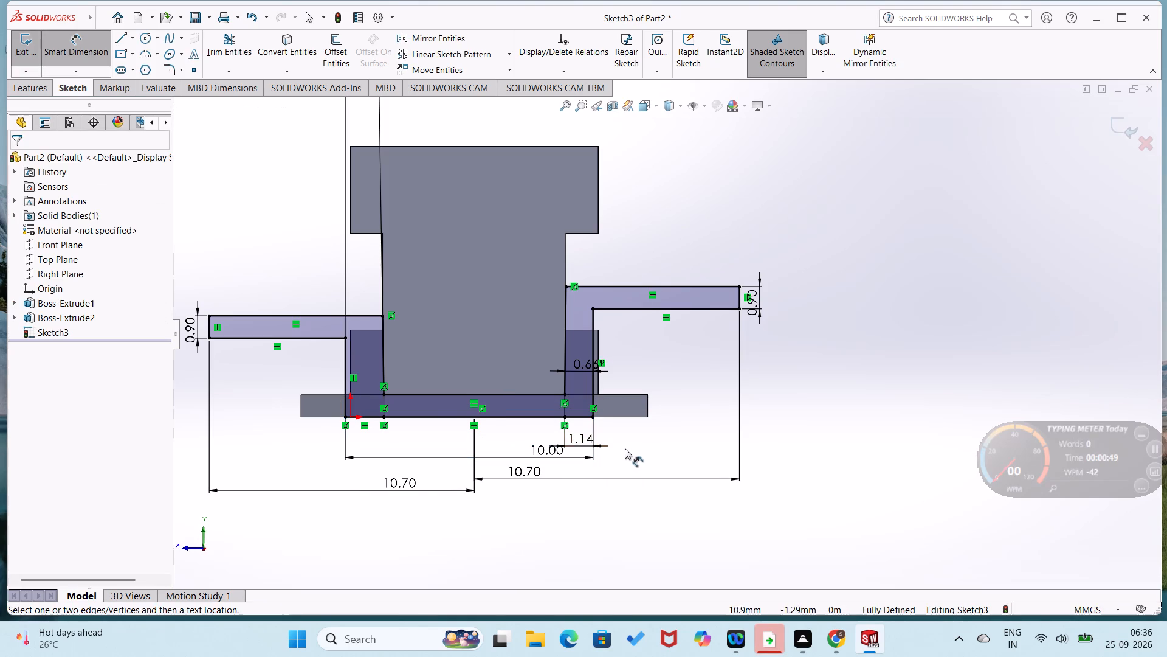
Examine the flanged U-shaped profile against the plate and upright wall from several angles, ending square to the sketch.
scroll(590, 450, "up", 1)
middle_click_drag(790, 443, 559, 492)
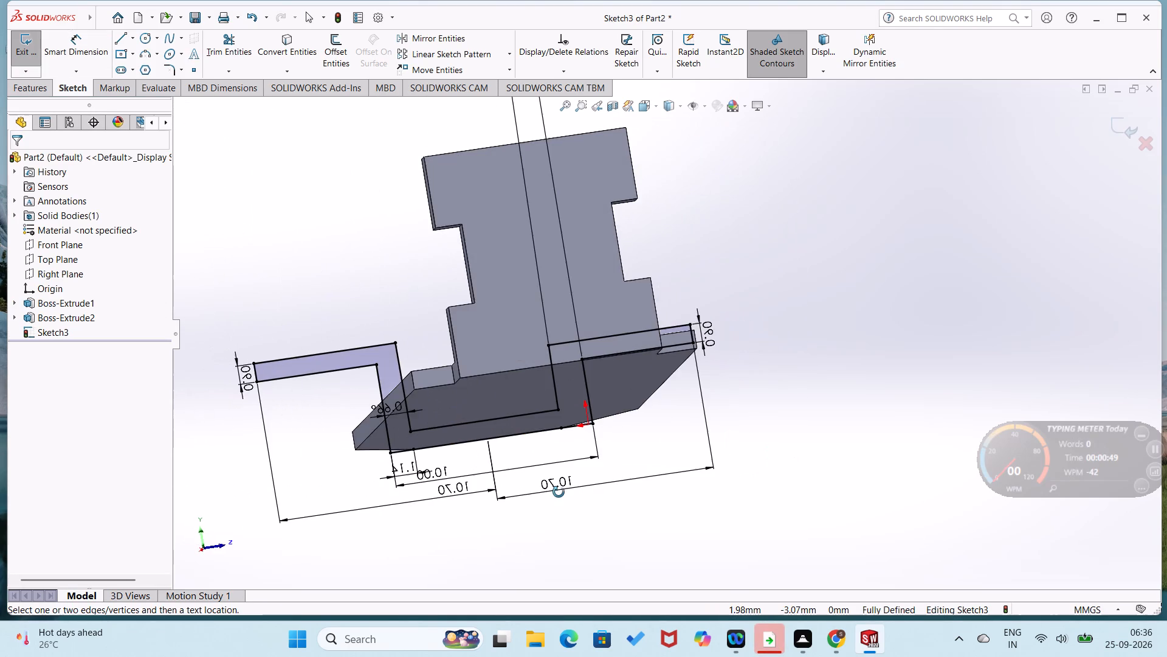
middle_click_drag(559, 492, 586, 551)
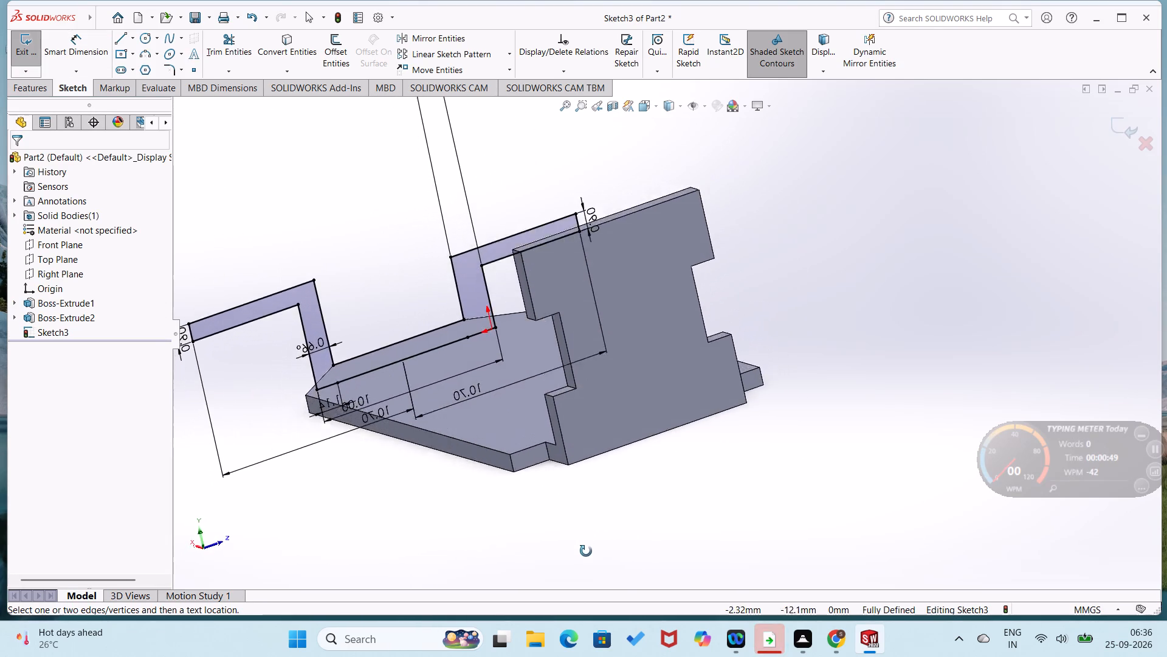
middle_click_drag(586, 551, 591, 652)
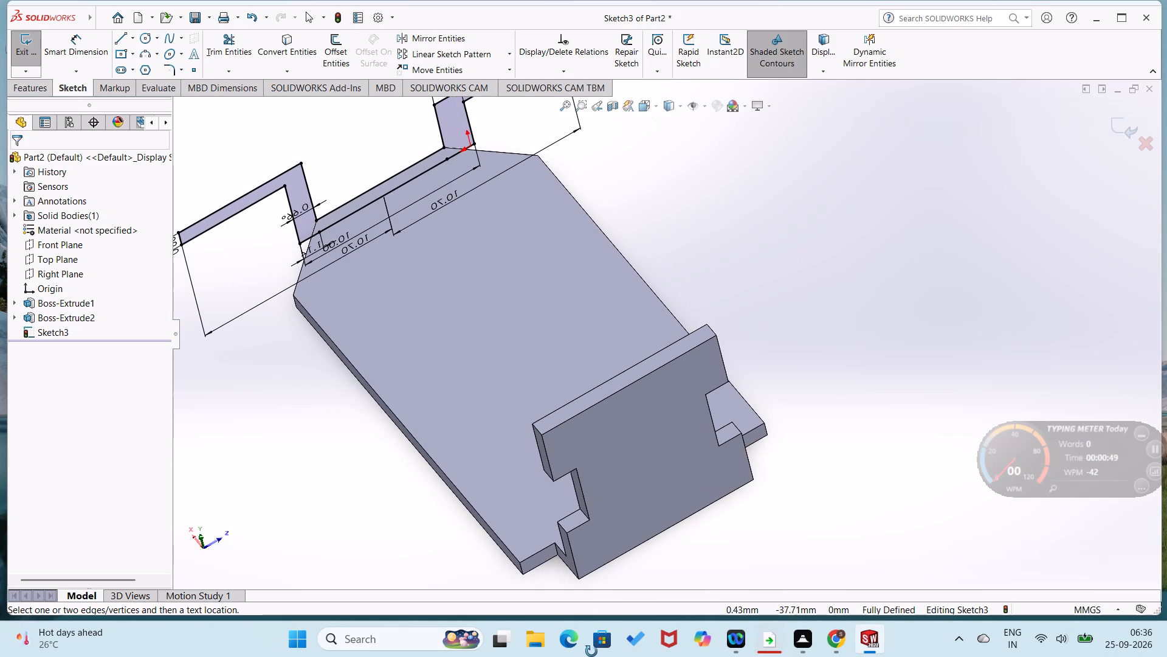
middle_click_drag(591, 652, 591, 652)
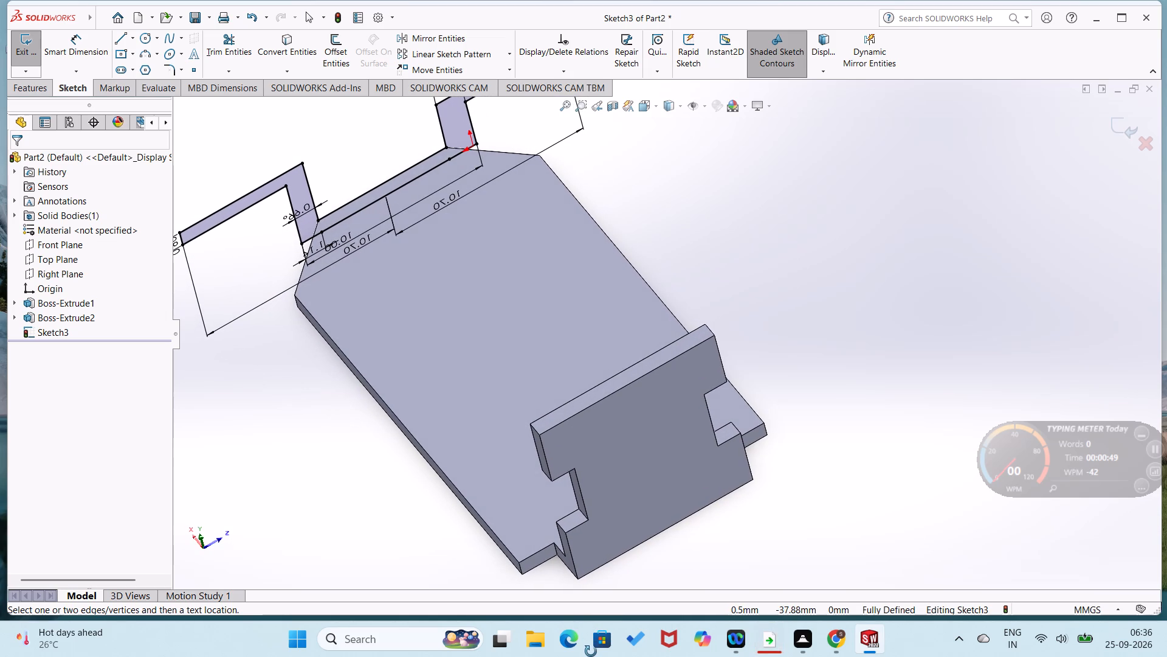
middle_click_drag(591, 652, 574, 612)
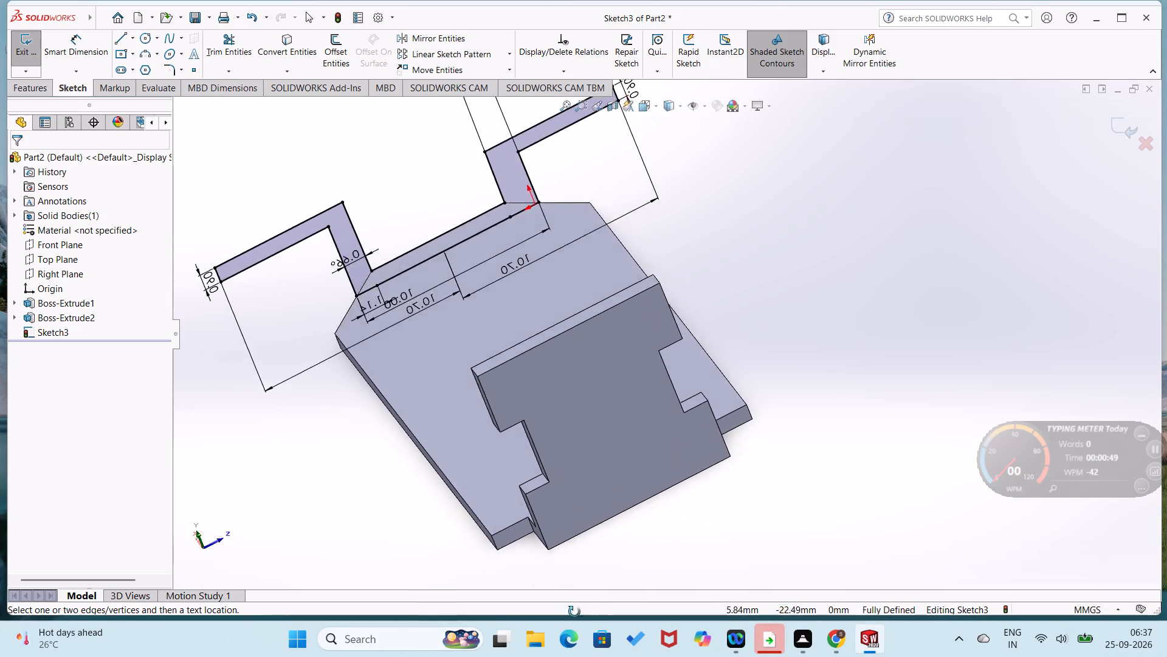
middle_click_drag(574, 612, 755, 532)
scroll(755, 532, "up", 1)
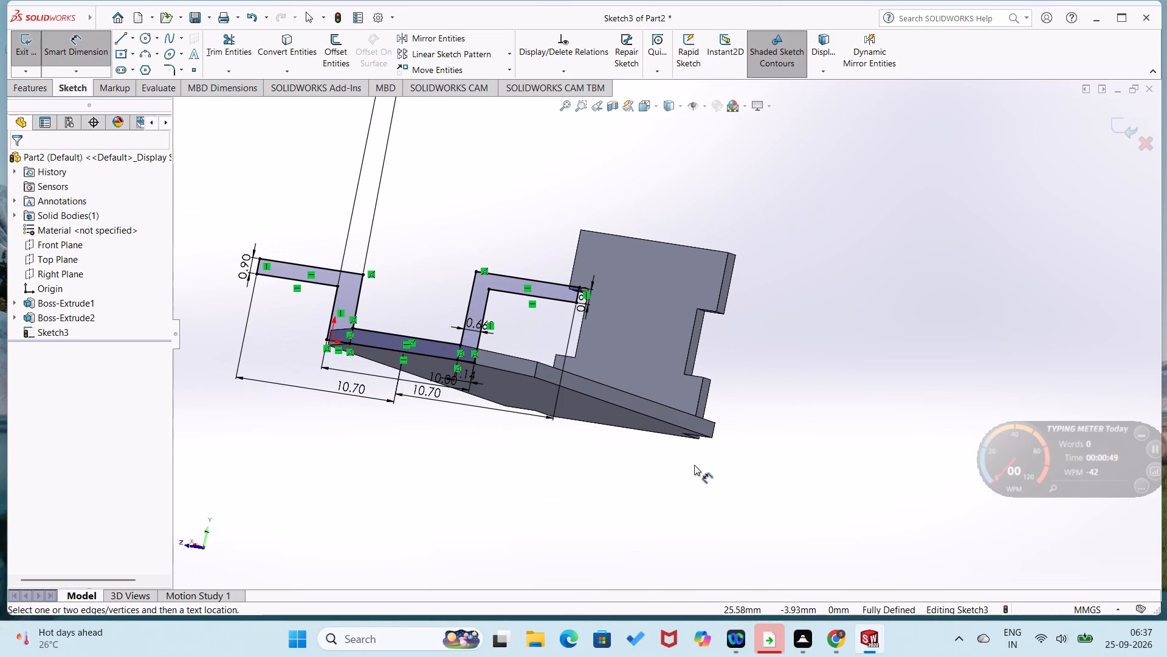
key("ctrl+8")
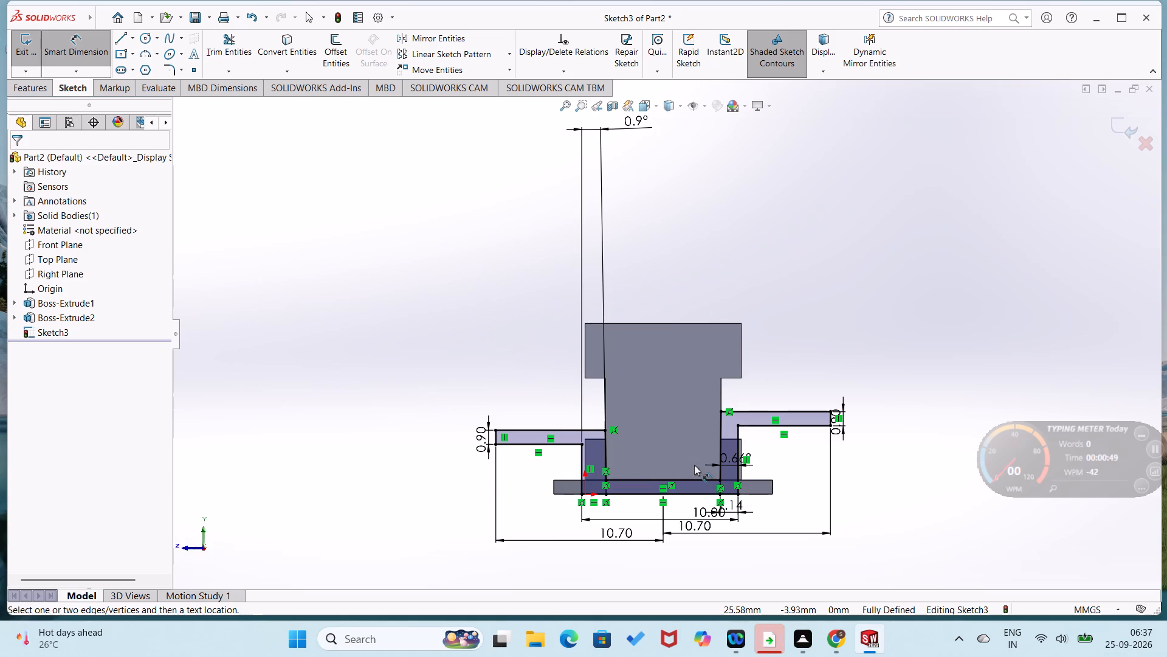
Move the 0.9° angle dimension down close to the top of the origin-side leg.
left_click(492, 293)
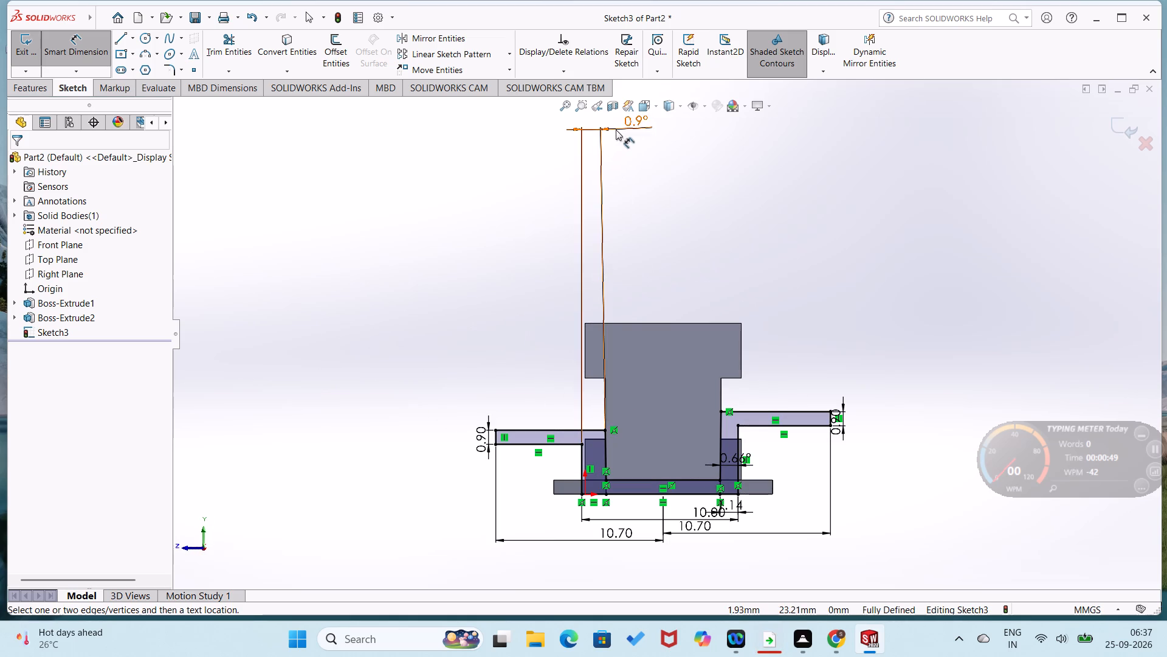
left_click_drag(616, 130, 580, 395)
left_click(519, 304)
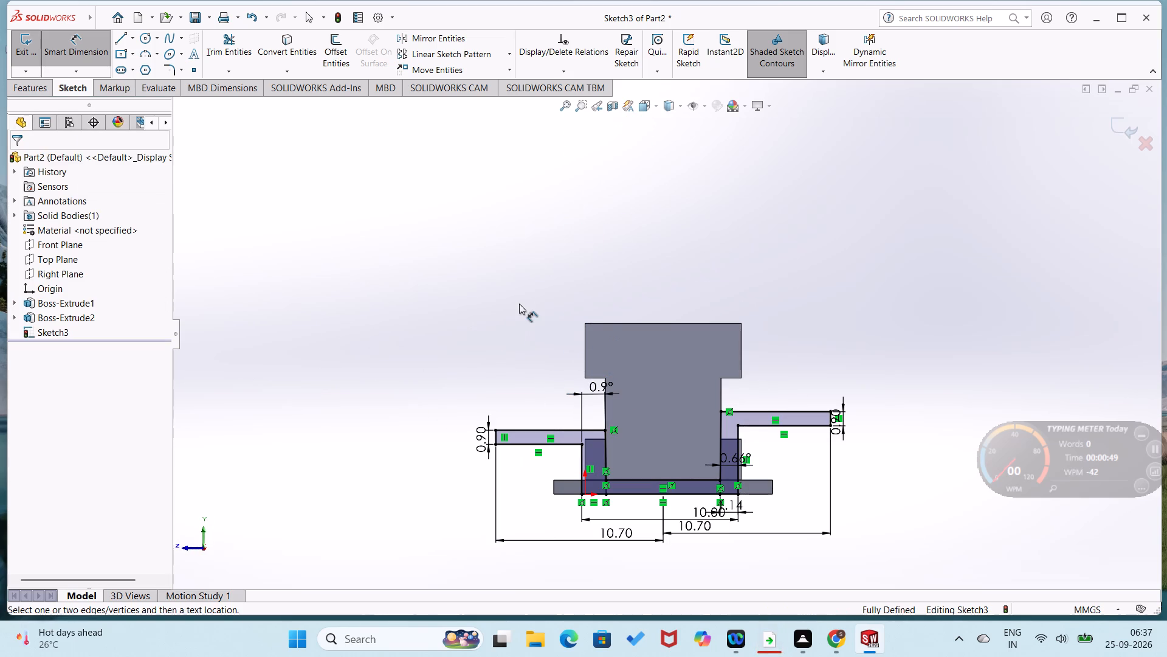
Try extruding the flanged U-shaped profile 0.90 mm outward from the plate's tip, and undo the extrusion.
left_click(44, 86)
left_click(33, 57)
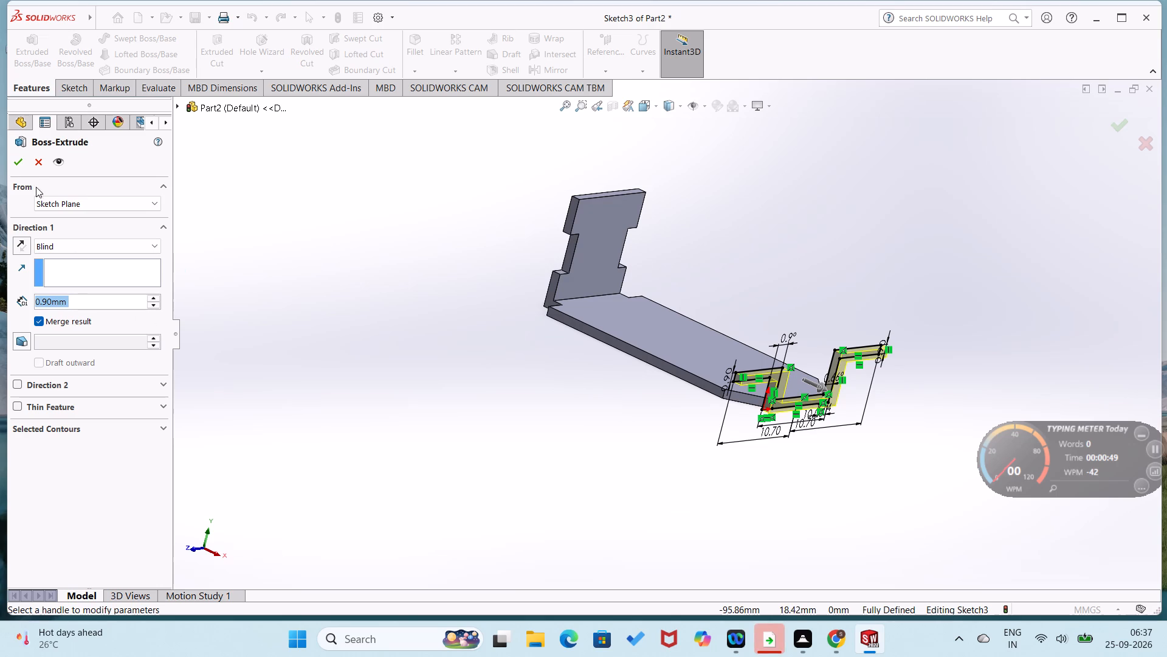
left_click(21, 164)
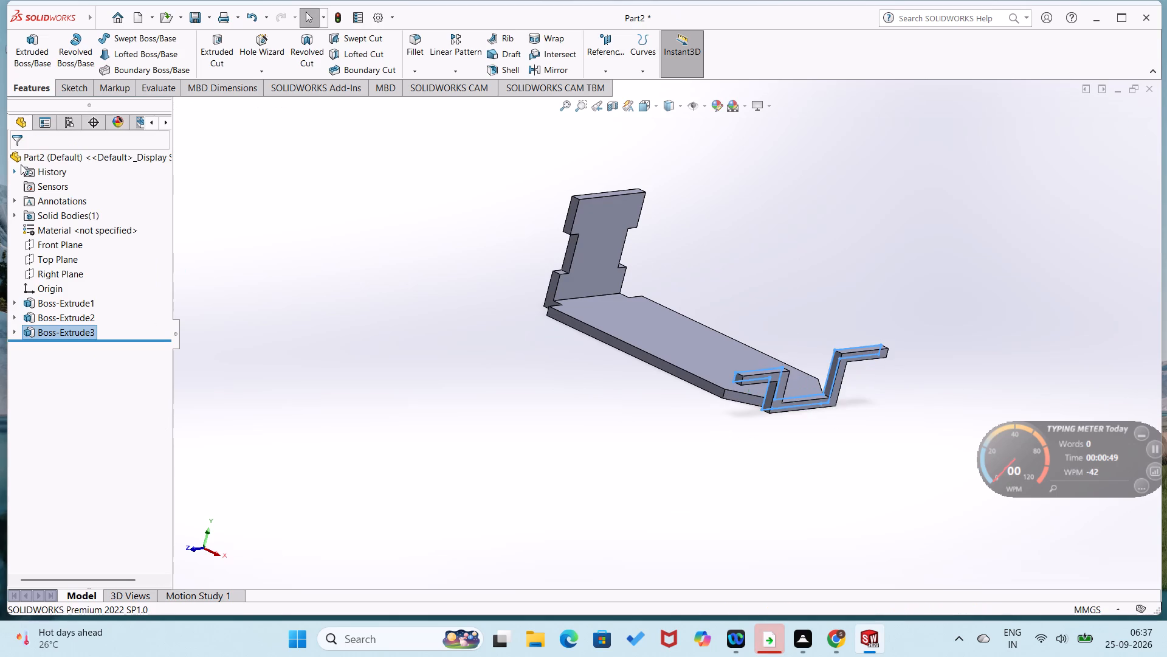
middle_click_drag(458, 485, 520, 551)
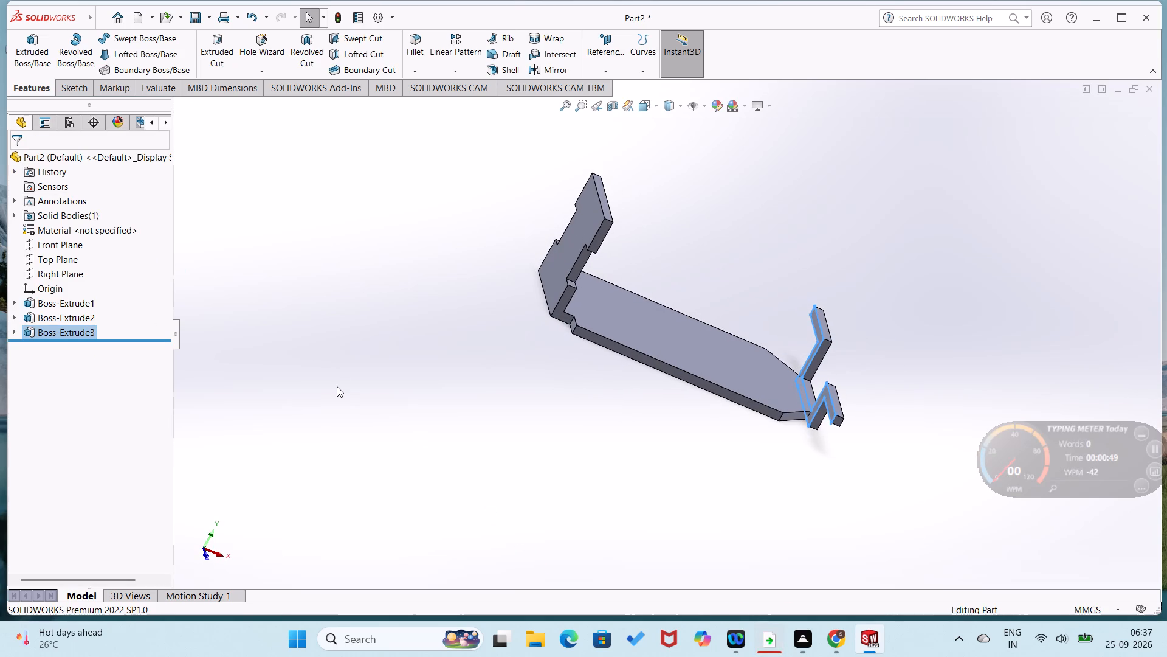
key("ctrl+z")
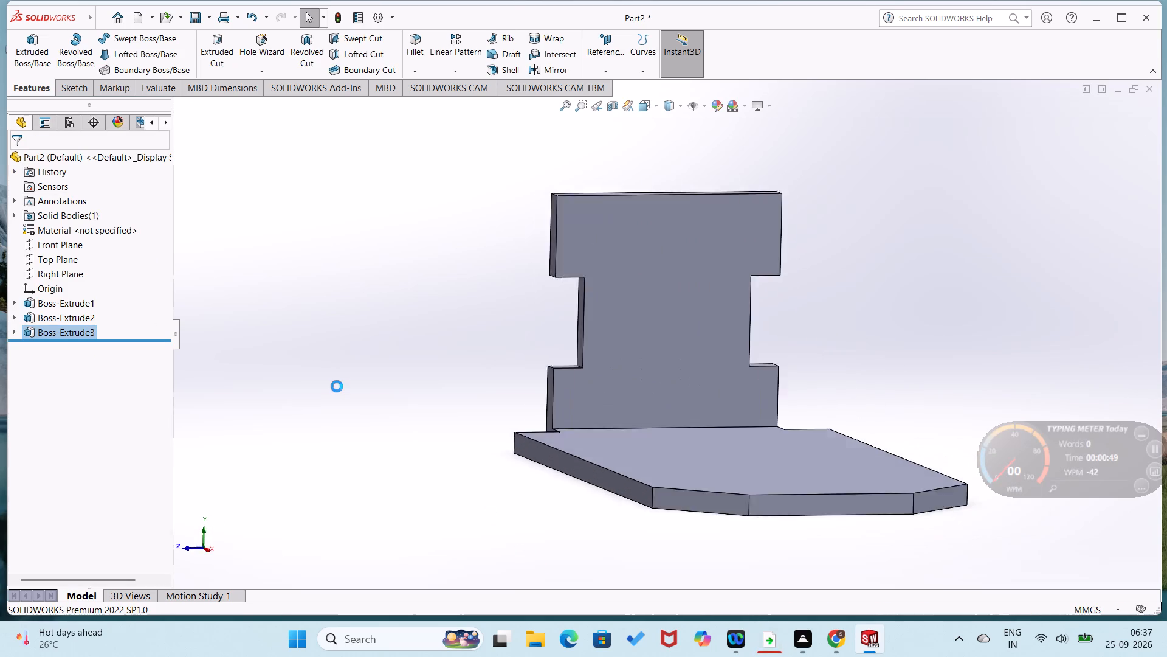
Extrude the flanged U-shaped profile 0.90 mm blind in the reversed direction, into the plate's tip, with merged result.
left_click(44, 86)
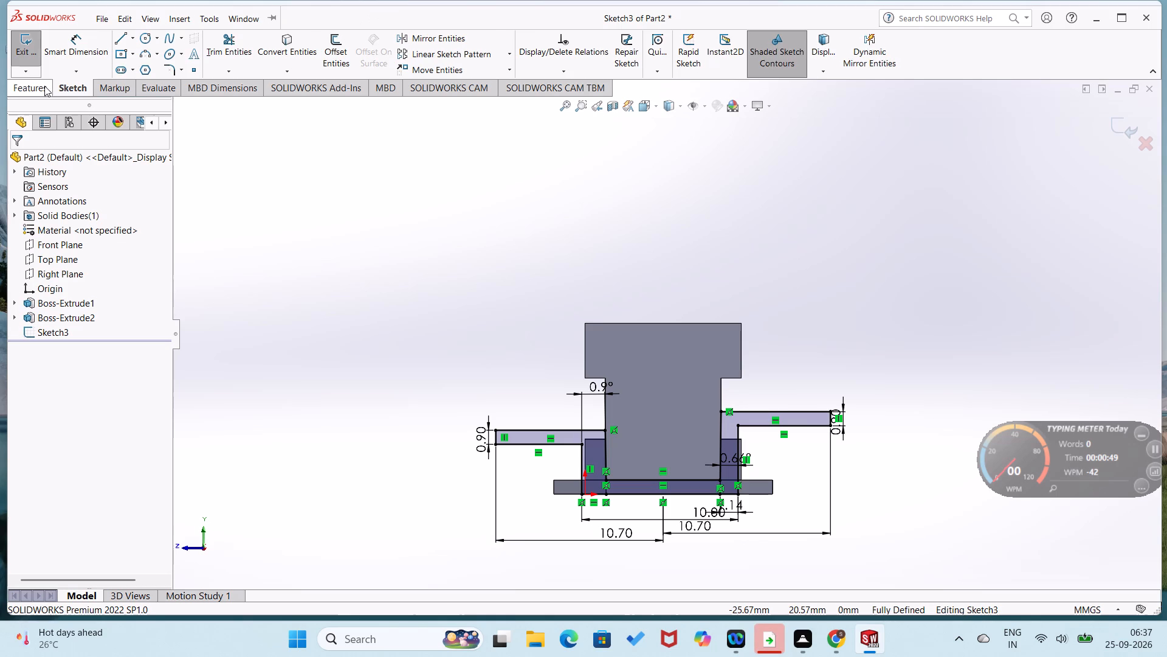
left_click(30, 61)
middle_click_drag(298, 330, 399, 408)
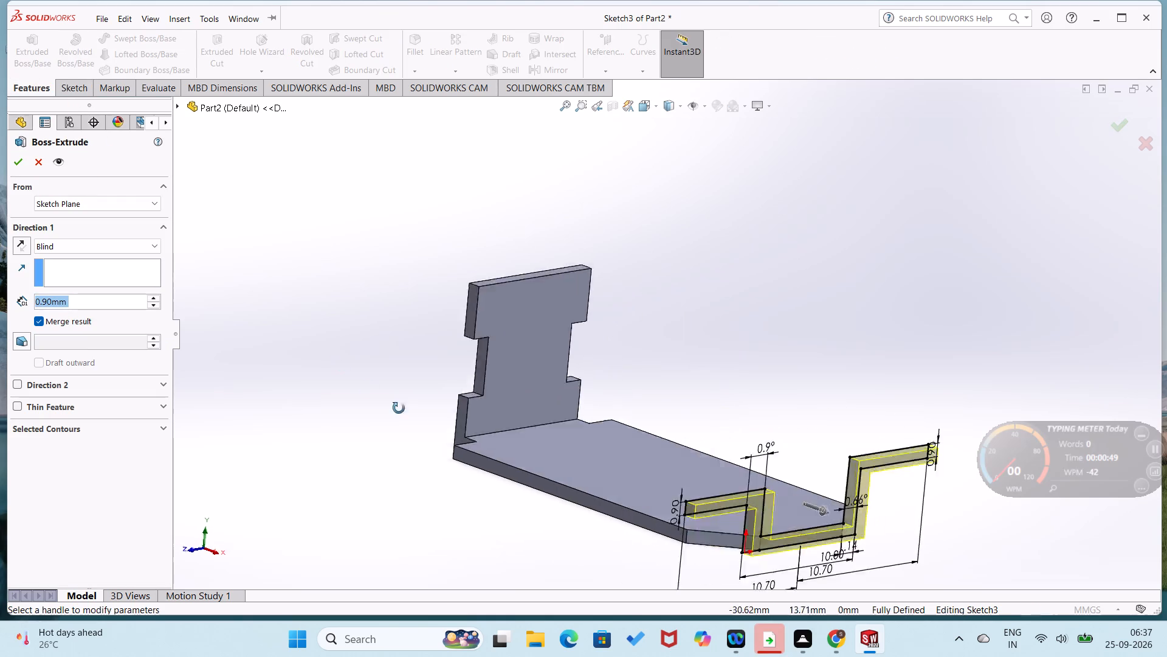
middle_click_drag(399, 408, 452, 445)
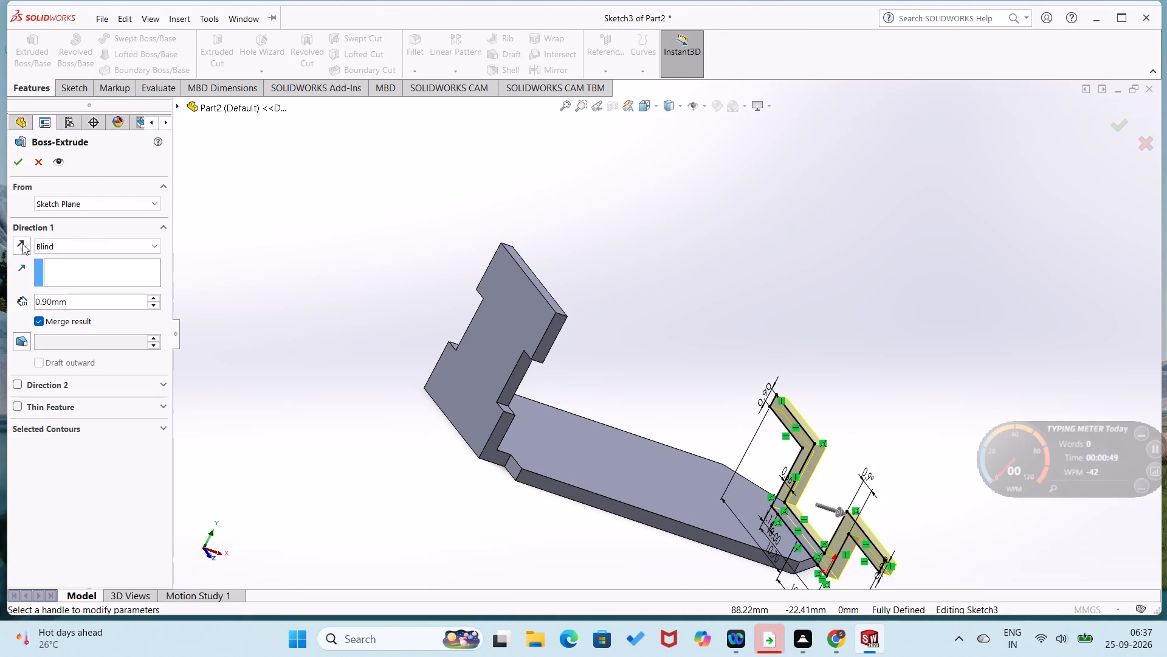
left_click(22, 244)
left_click(23, 159)
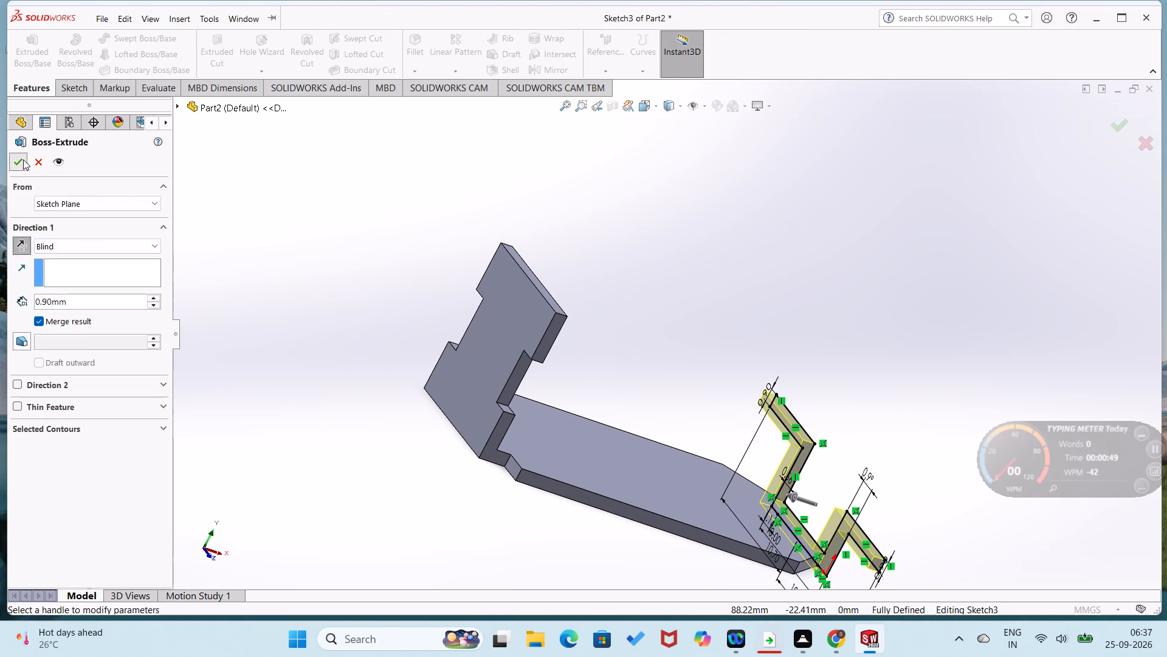
left_click(423, 319)
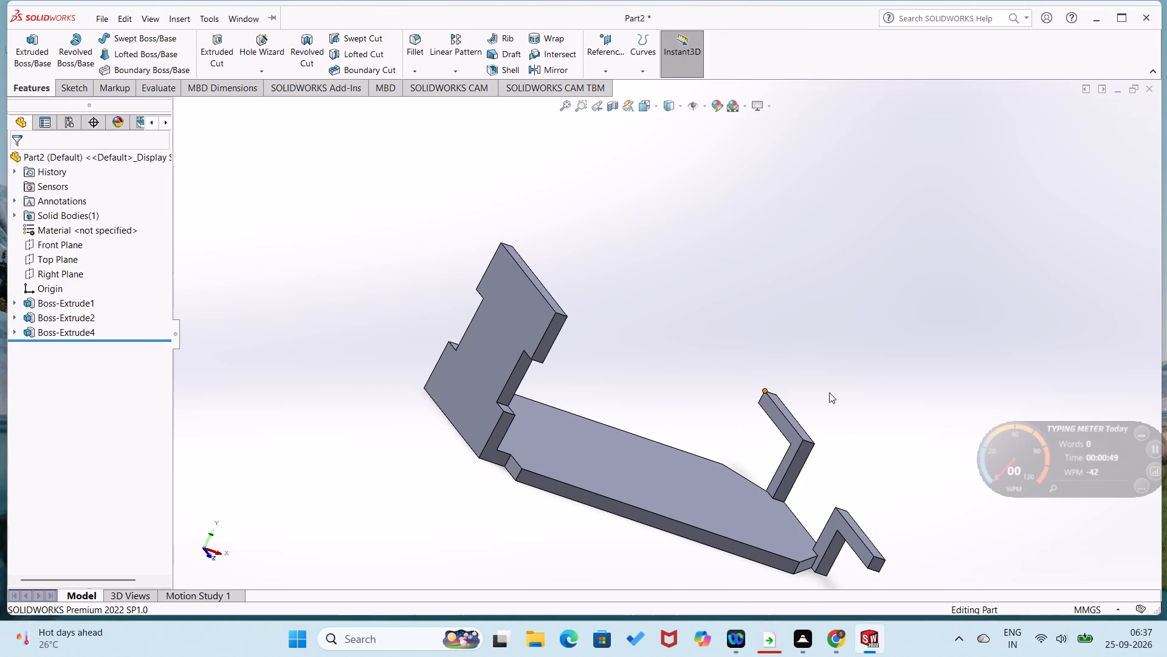
Fillet the 10 mm long outer bottom edge of the U-shaped profile at the plate's tip with a 1 mm radius.
middle_click_drag(906, 411, 751, 308)
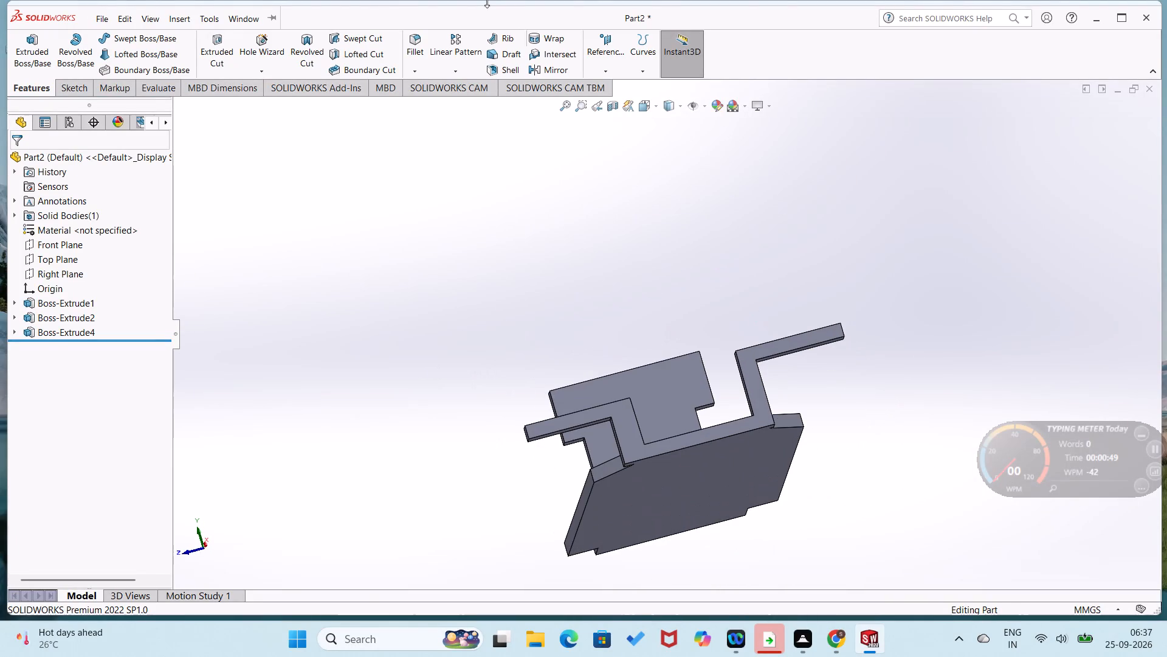
left_click(420, 66)
left_click(421, 88)
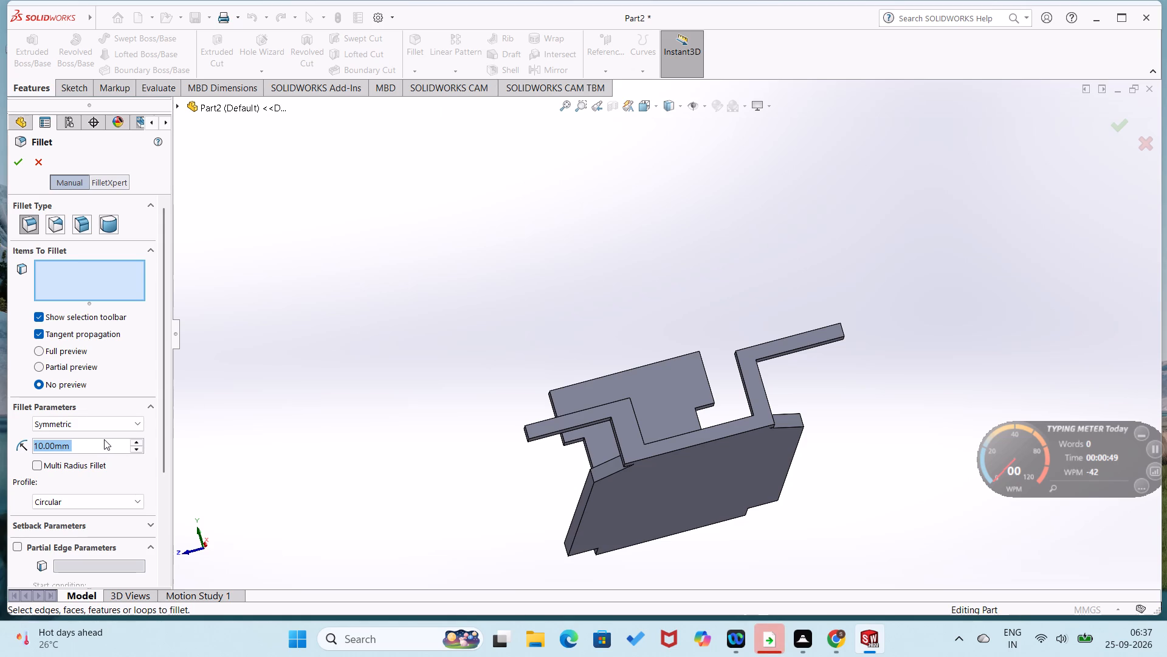
type("1.")
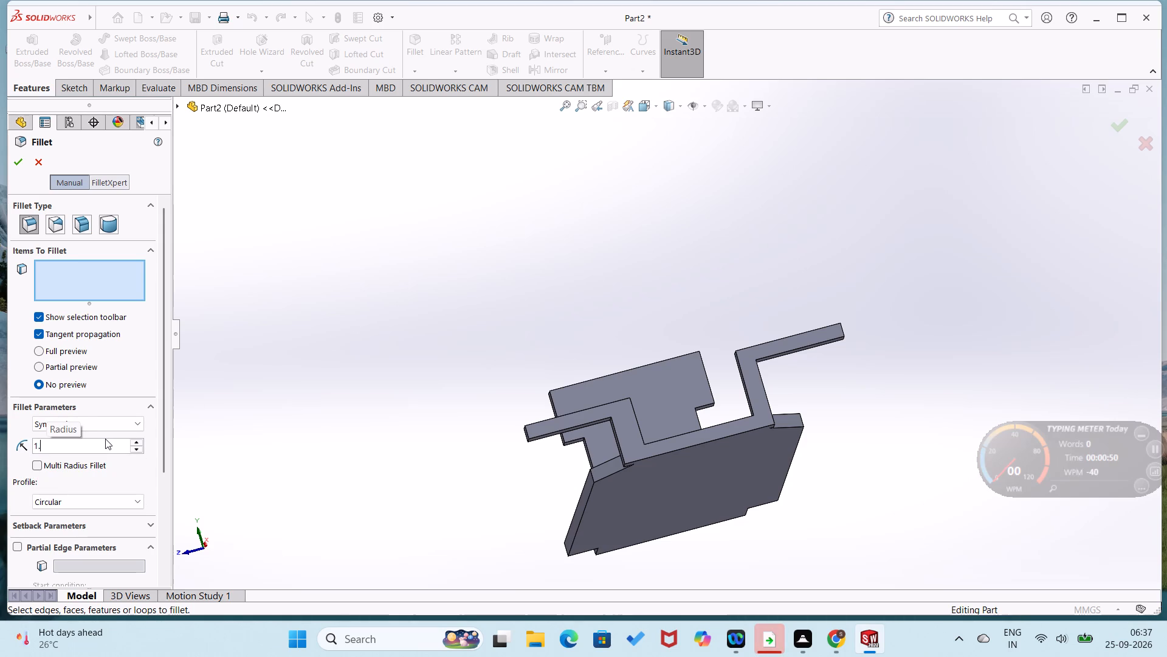
key("BackSpace")
key("Return")
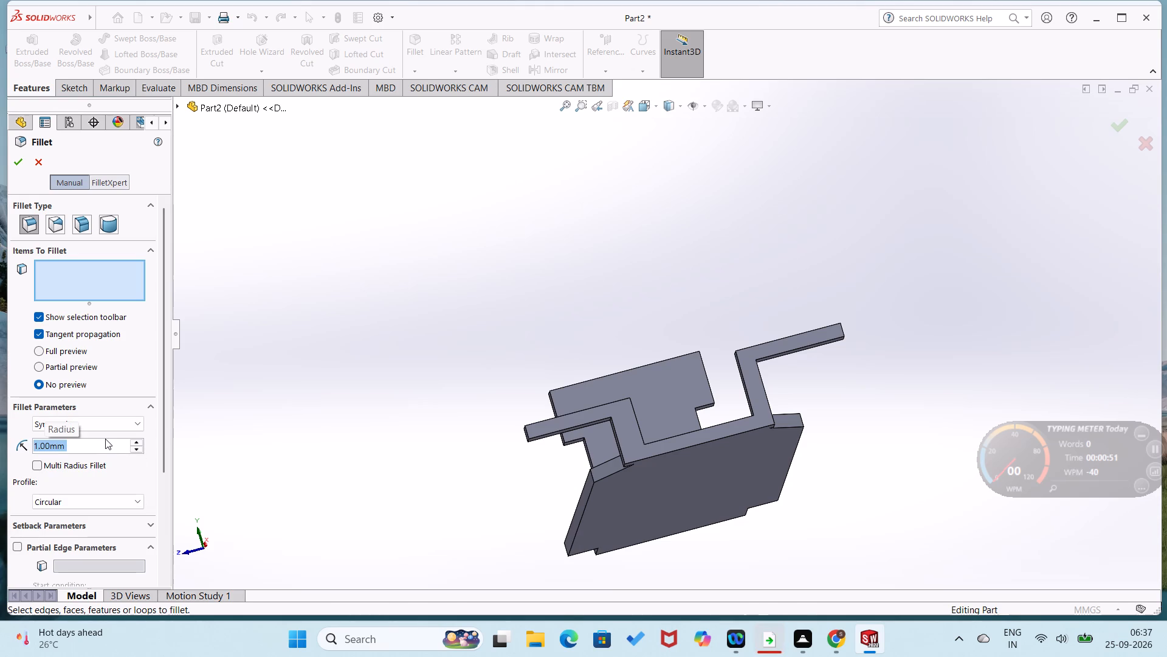
left_click(770, 423)
left_click(773, 416)
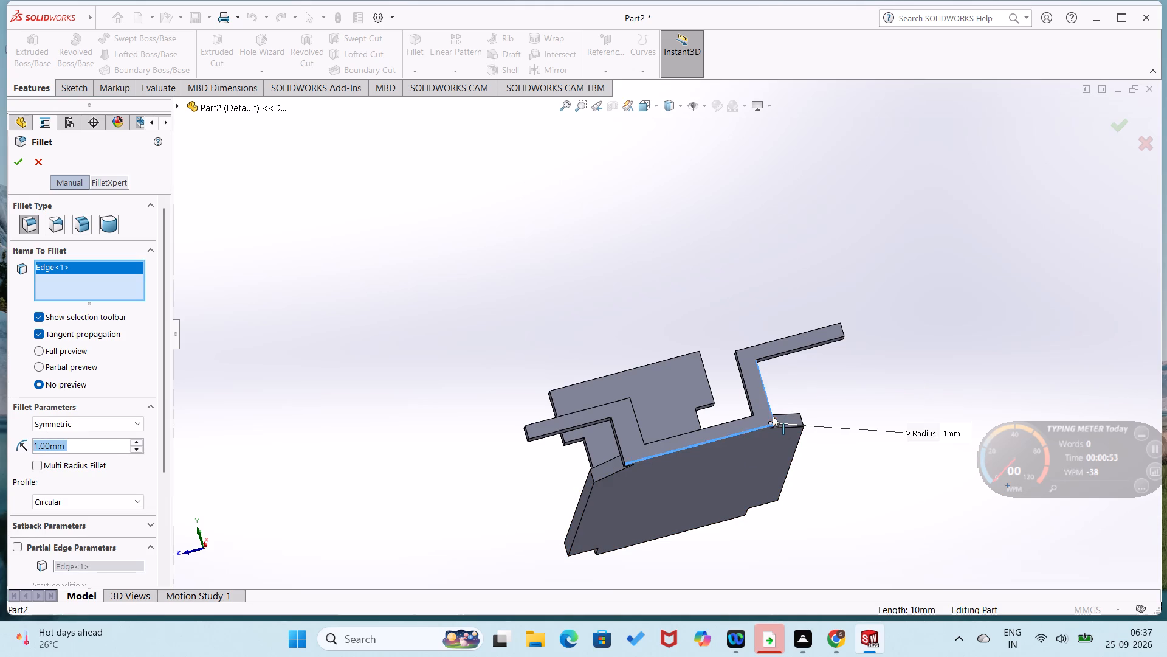
left_click(22, 160)
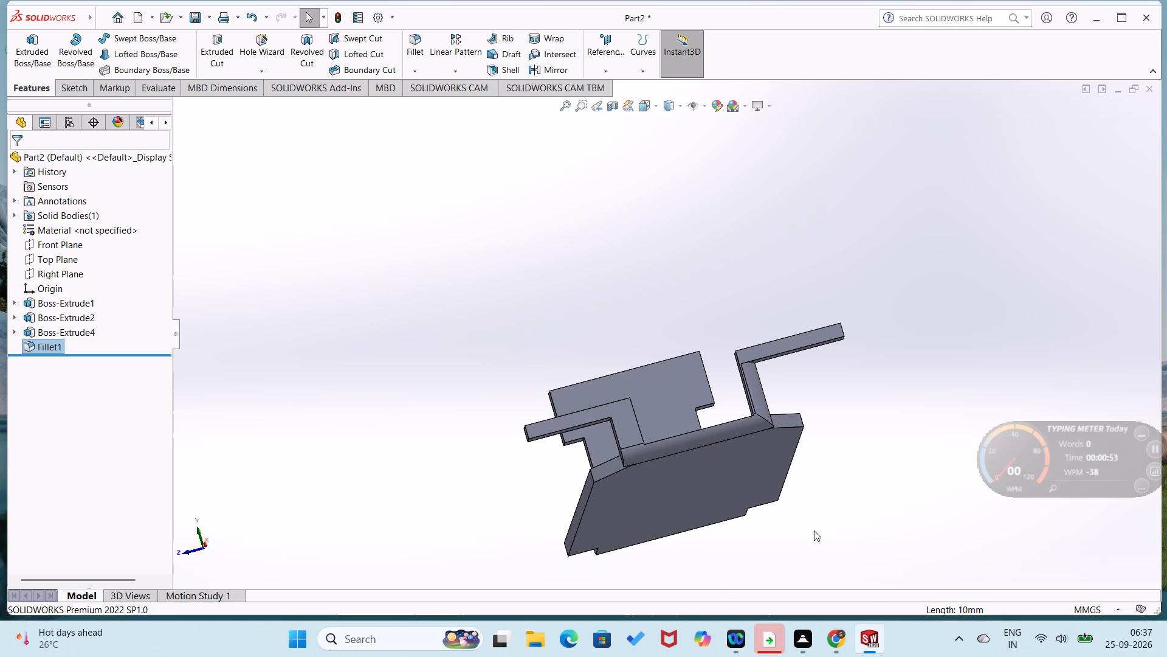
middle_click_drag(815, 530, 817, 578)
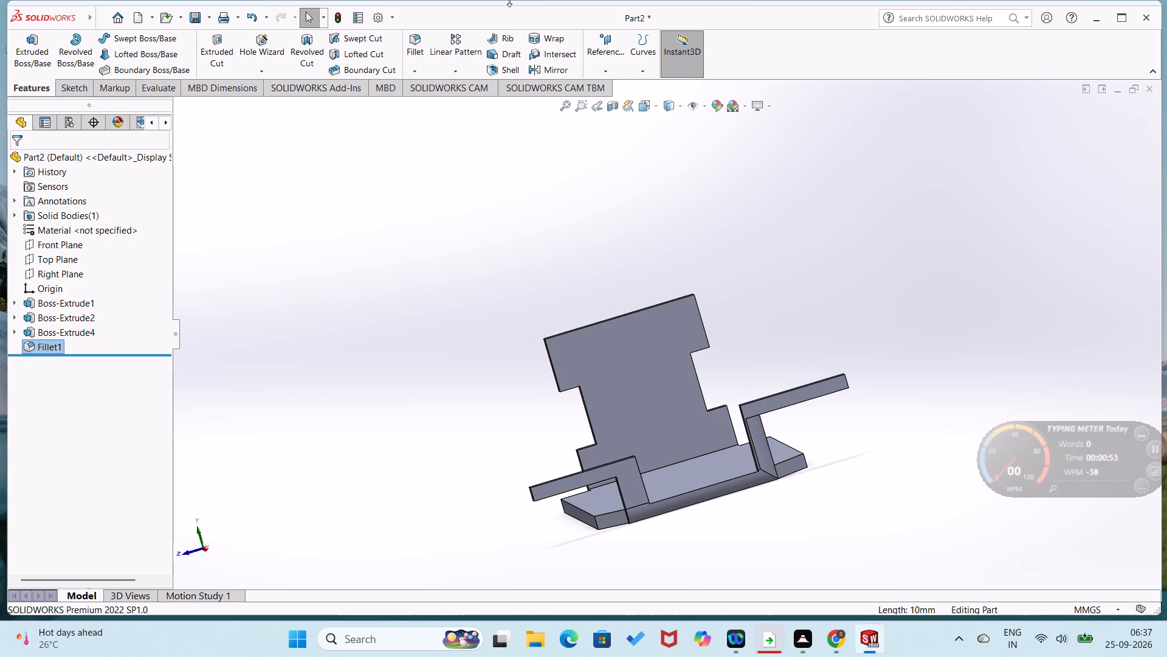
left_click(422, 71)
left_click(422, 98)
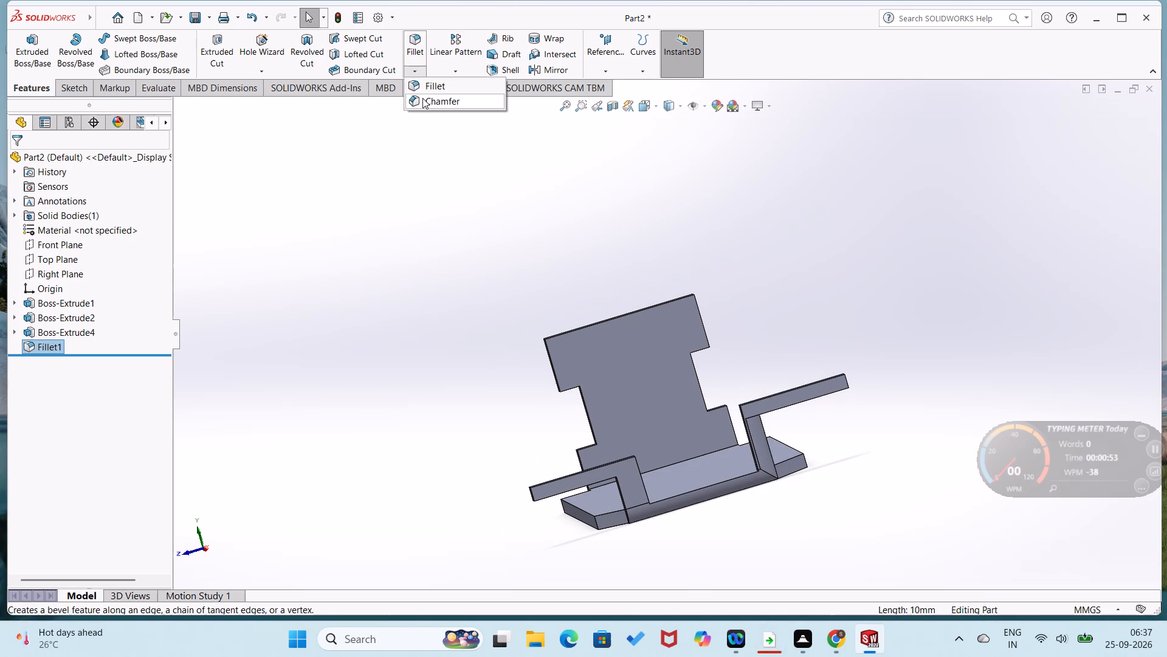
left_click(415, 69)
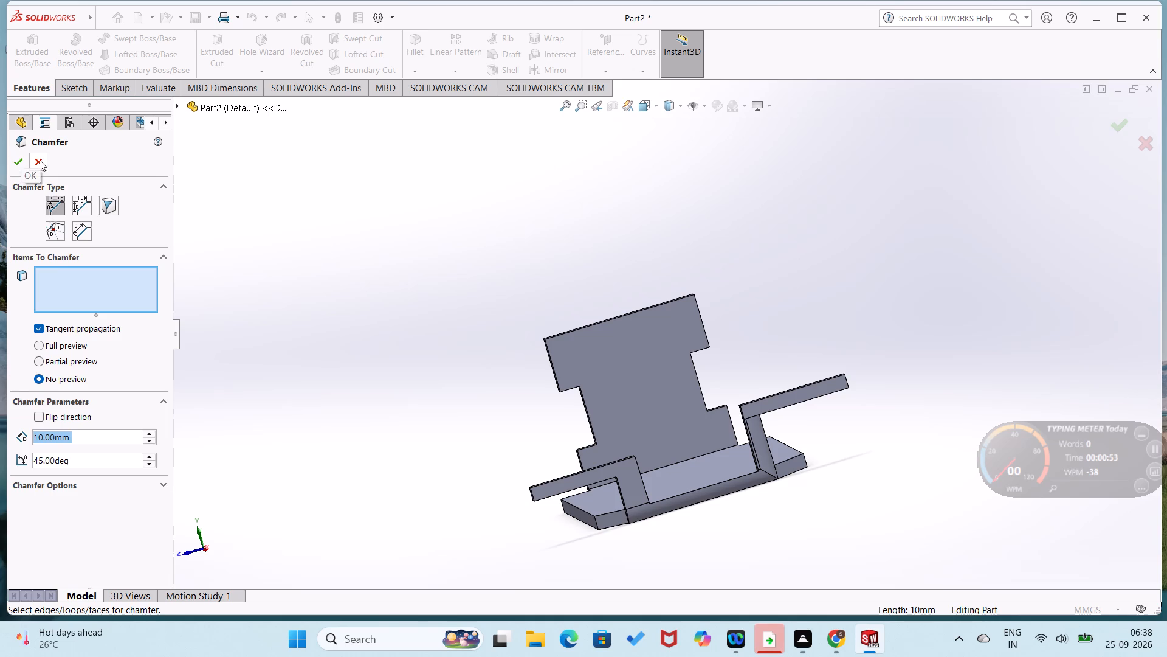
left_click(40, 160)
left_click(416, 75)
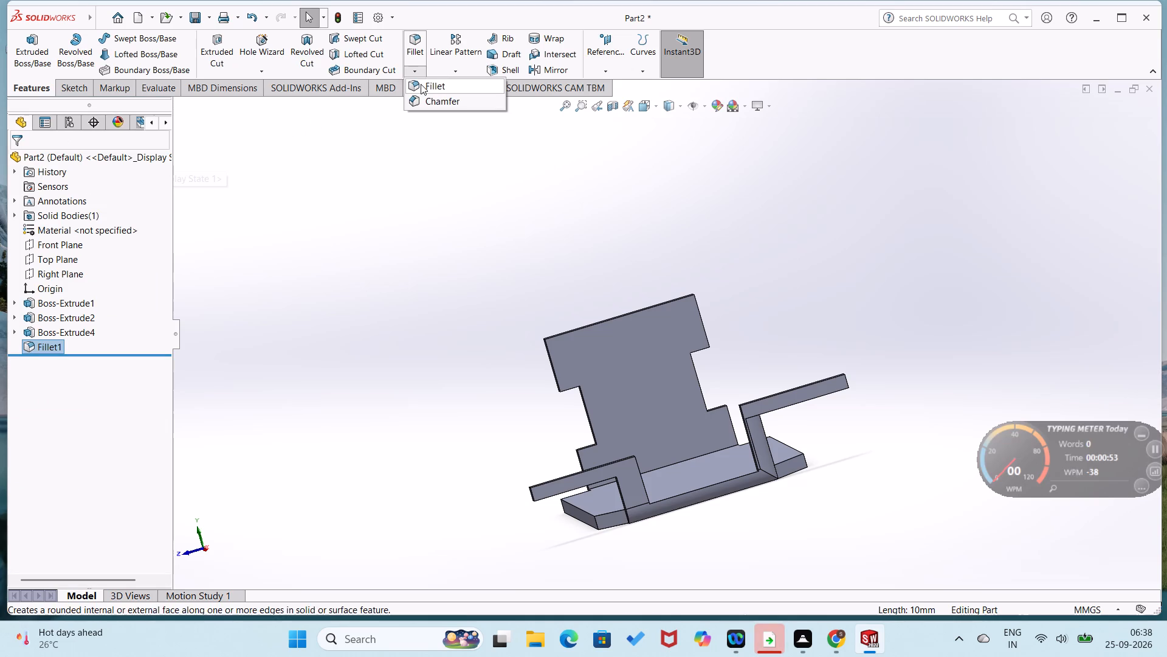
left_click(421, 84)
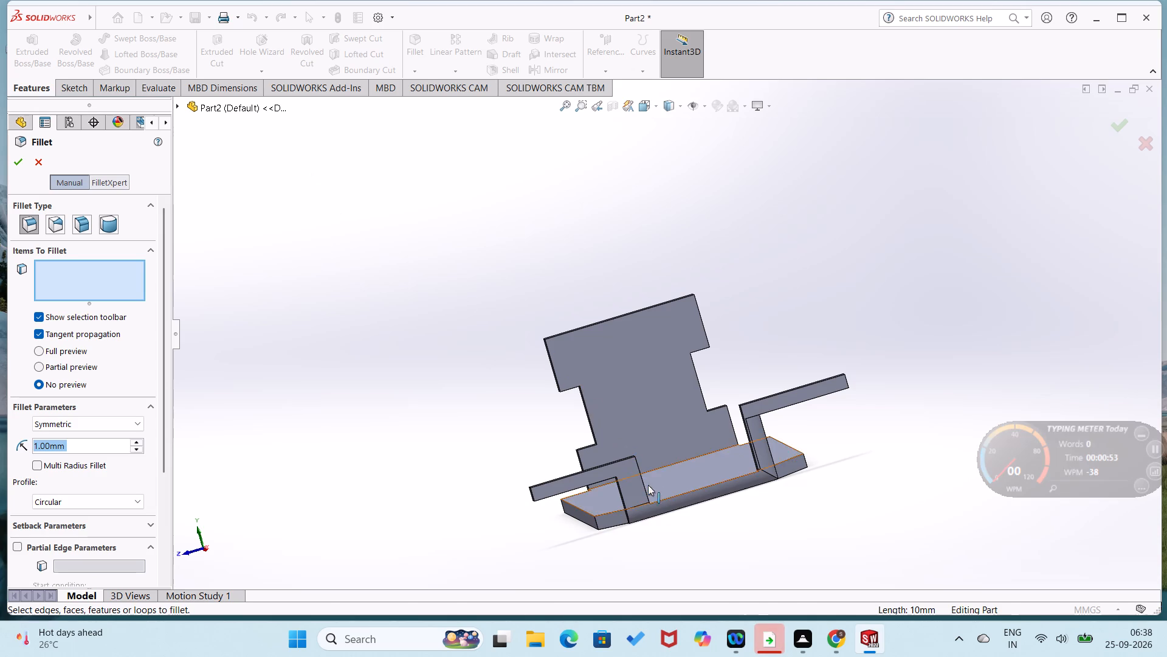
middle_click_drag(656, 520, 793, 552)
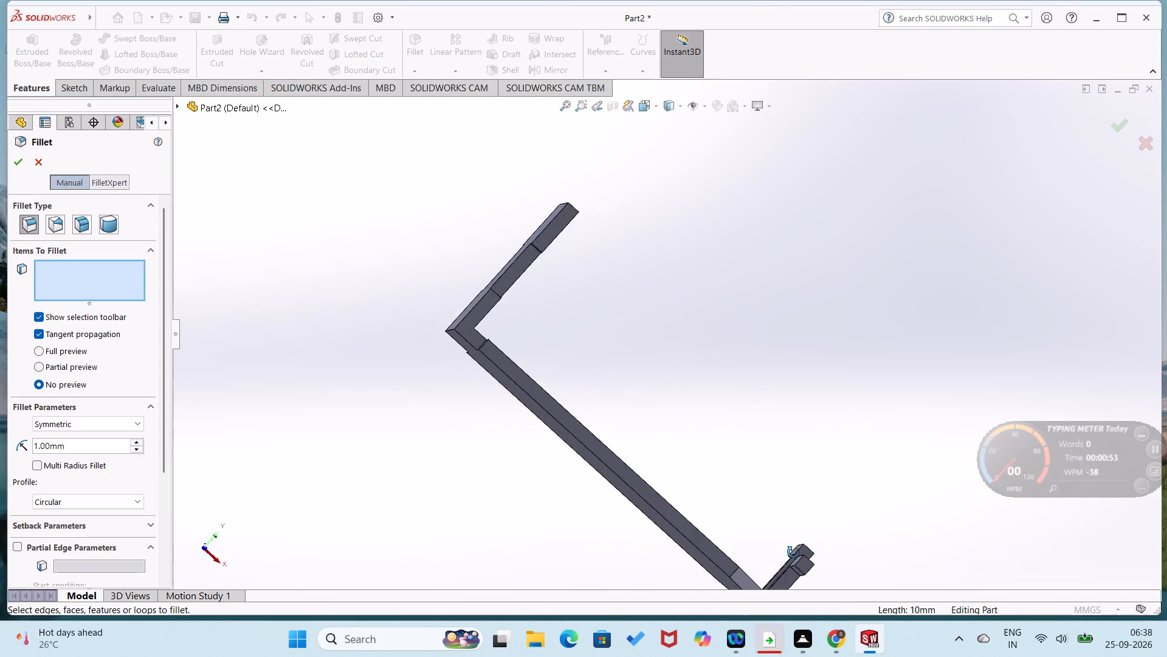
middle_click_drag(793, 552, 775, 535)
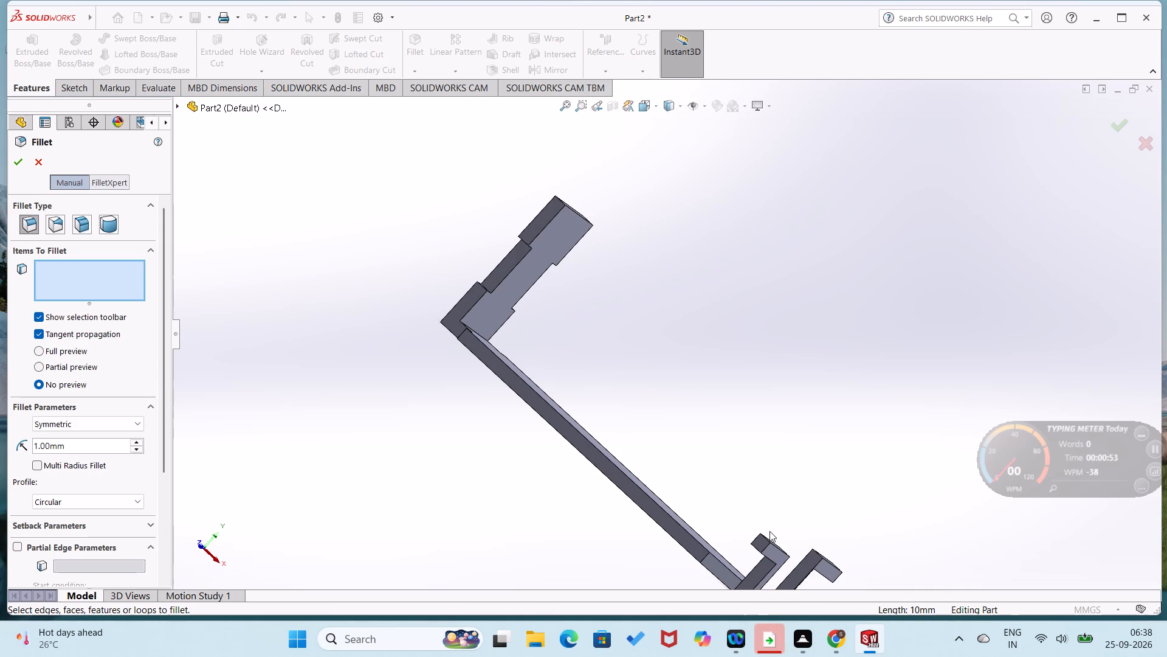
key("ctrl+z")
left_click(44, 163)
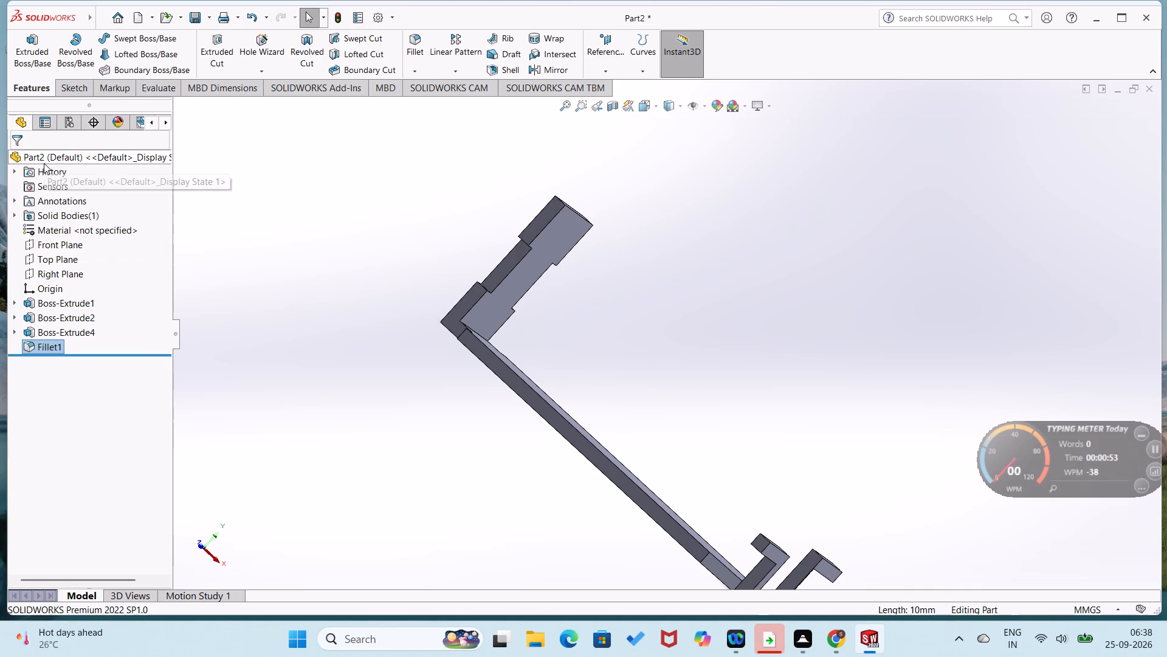
Undo the fillet on the U-shaped profile's bottom edge and the 0.90 mm reversed extrusion of the profile.
key("ctrl+z")
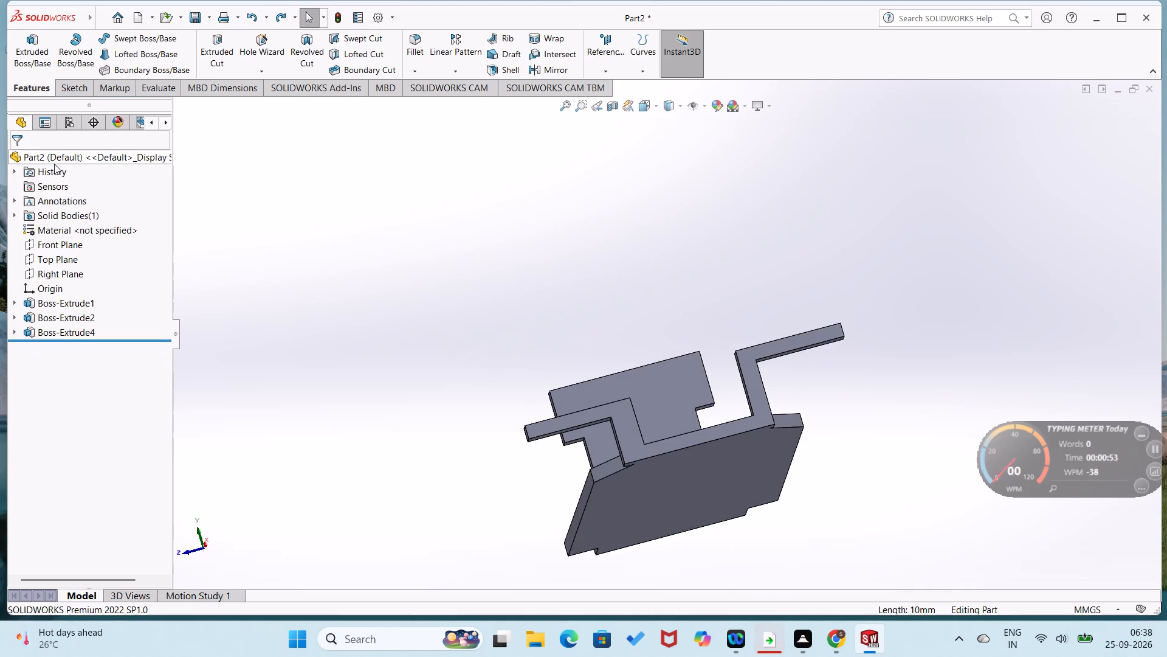
key("ctrl+z")
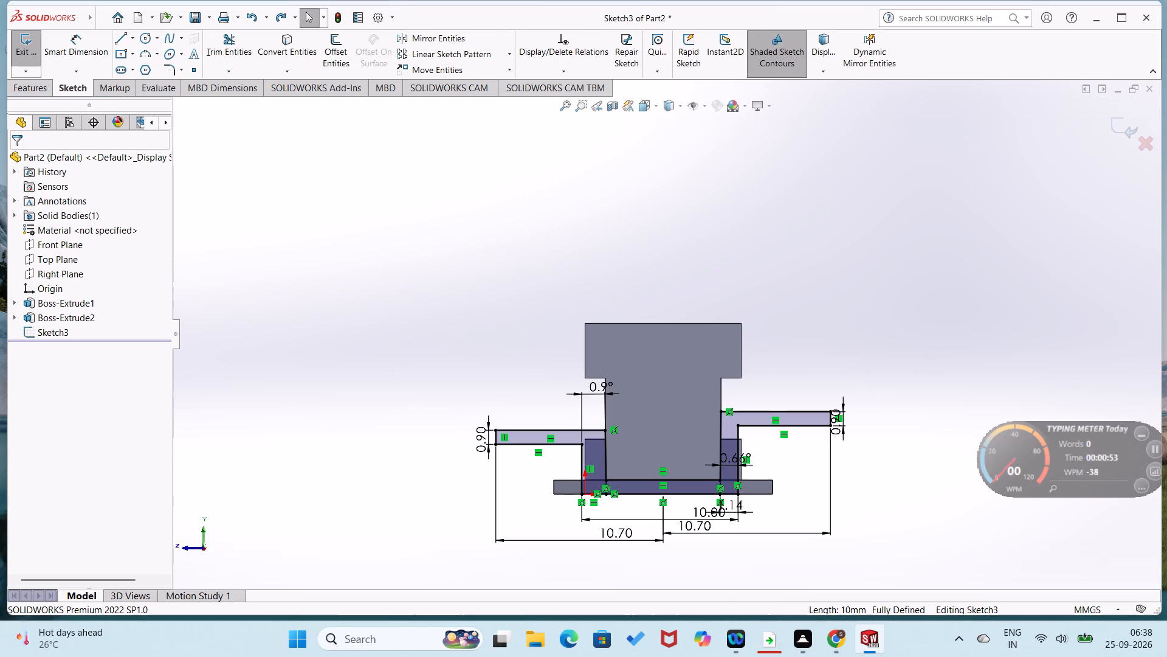
Extrude the flanged U-shaped profile 3 mm blind outward from the plate's tip, with merged result, after trying 15, 10 and 5 mm.
left_click(29, 91)
left_click(32, 61)
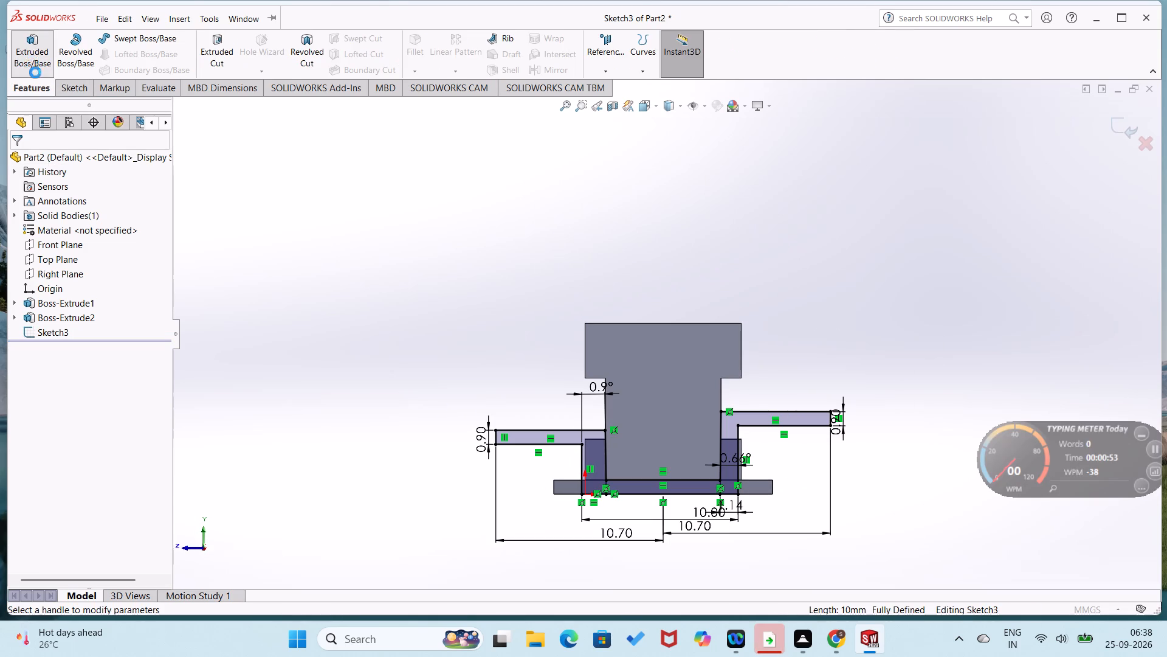
middle_click_drag(298, 278, 391, 373)
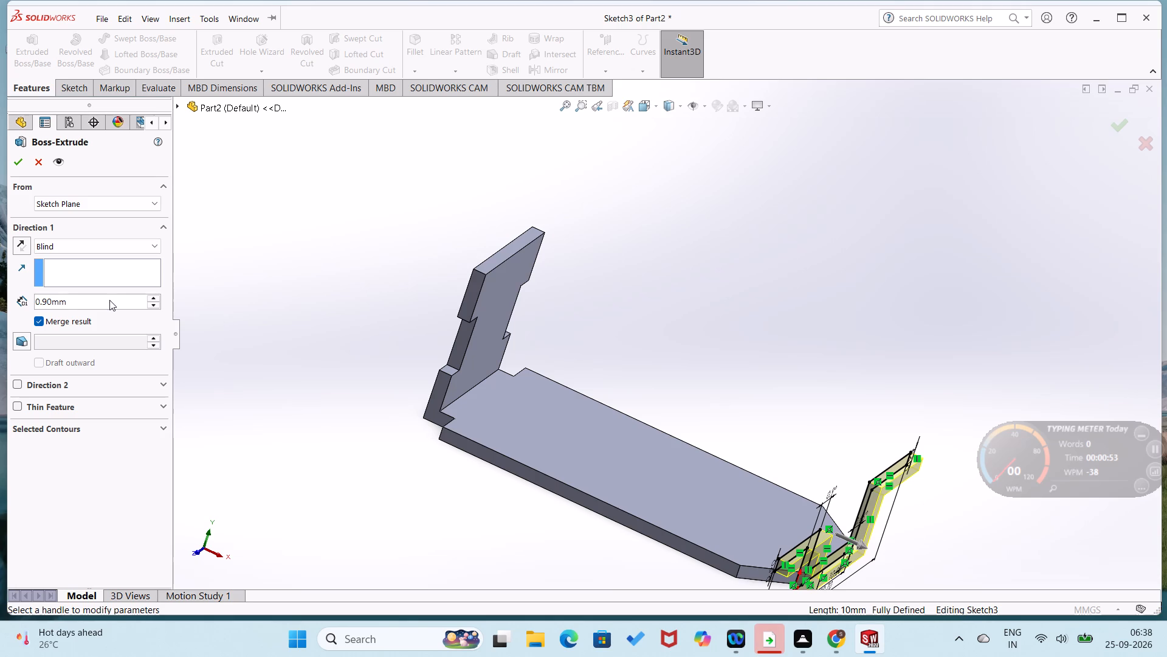
left_click_drag(109, 299, 30, 282)
type("15")
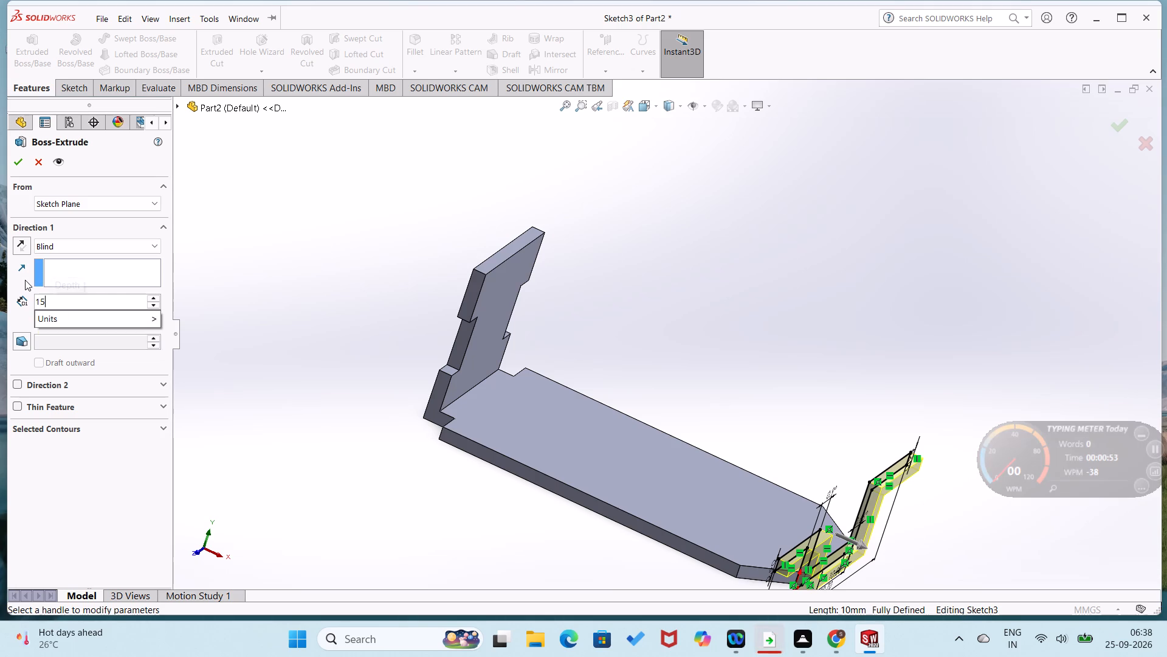
key("Return")
scroll(735, 336, "up", 2)
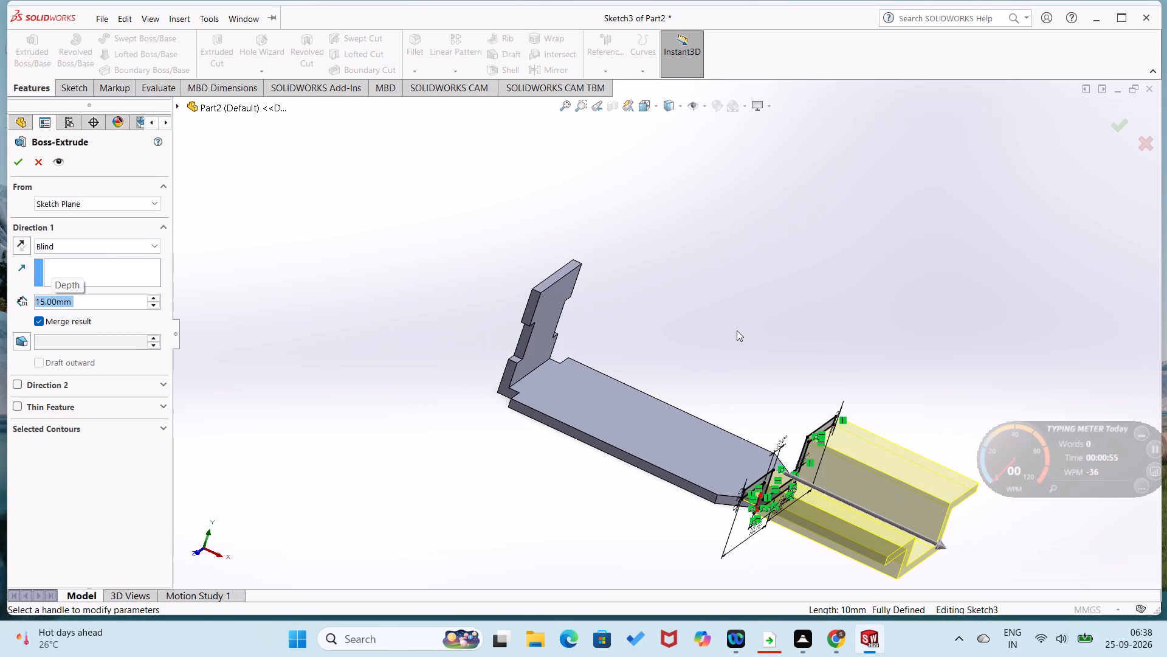
type("10.")
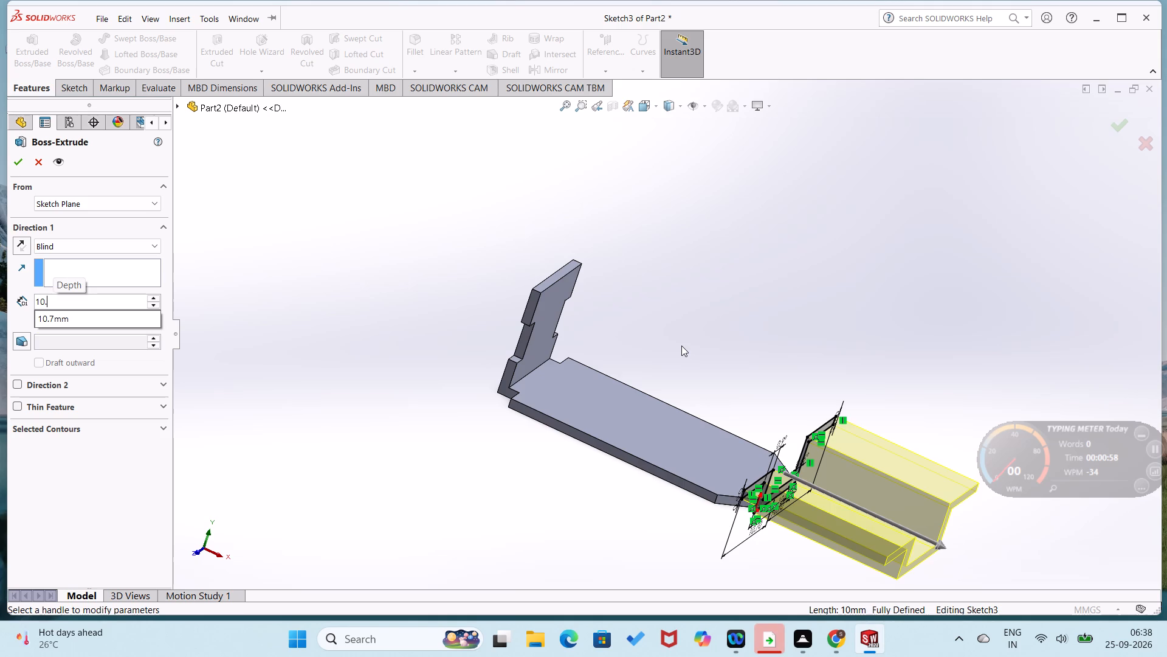
key("BackSpace")
key("Return")
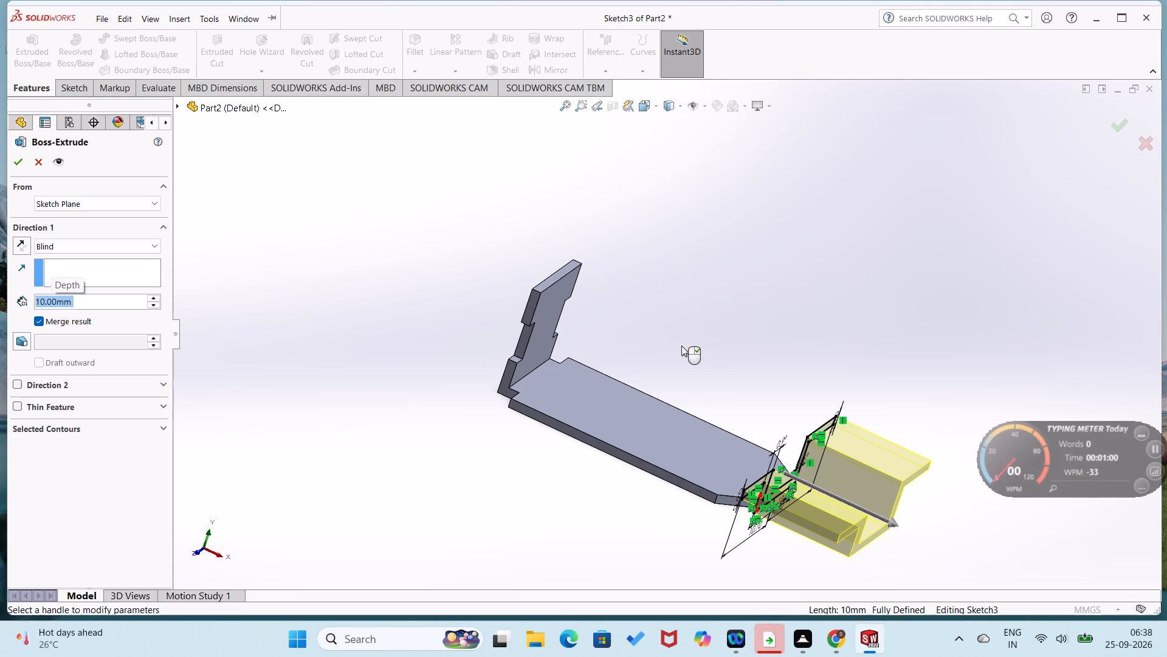
key("5")
key("Return")
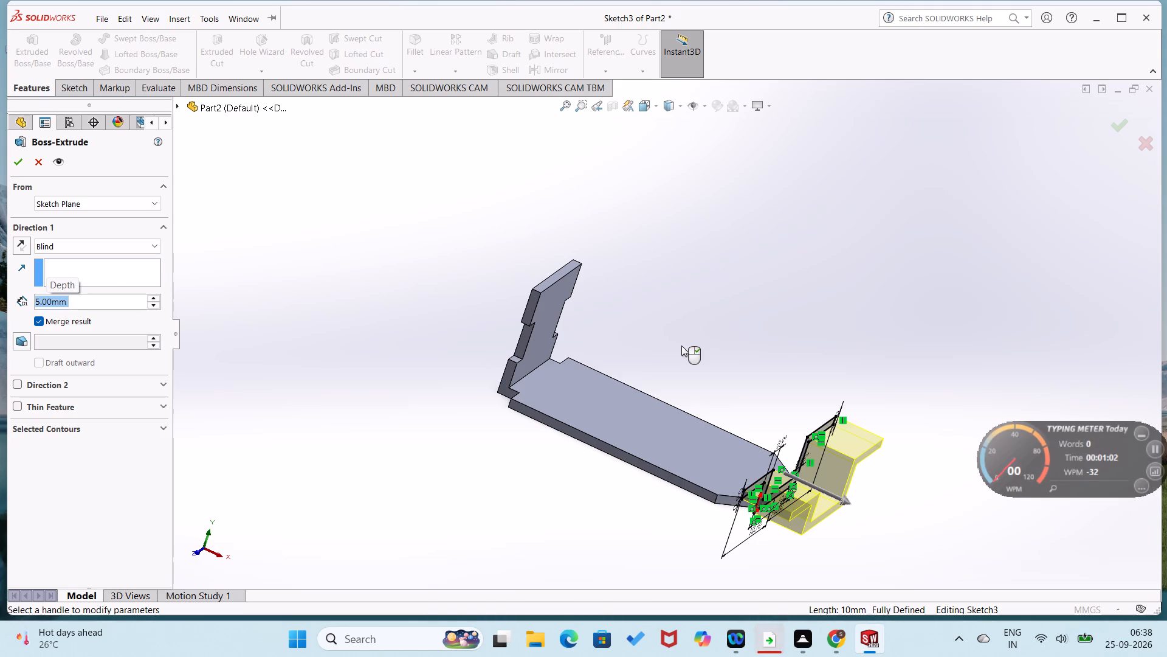
key("3")
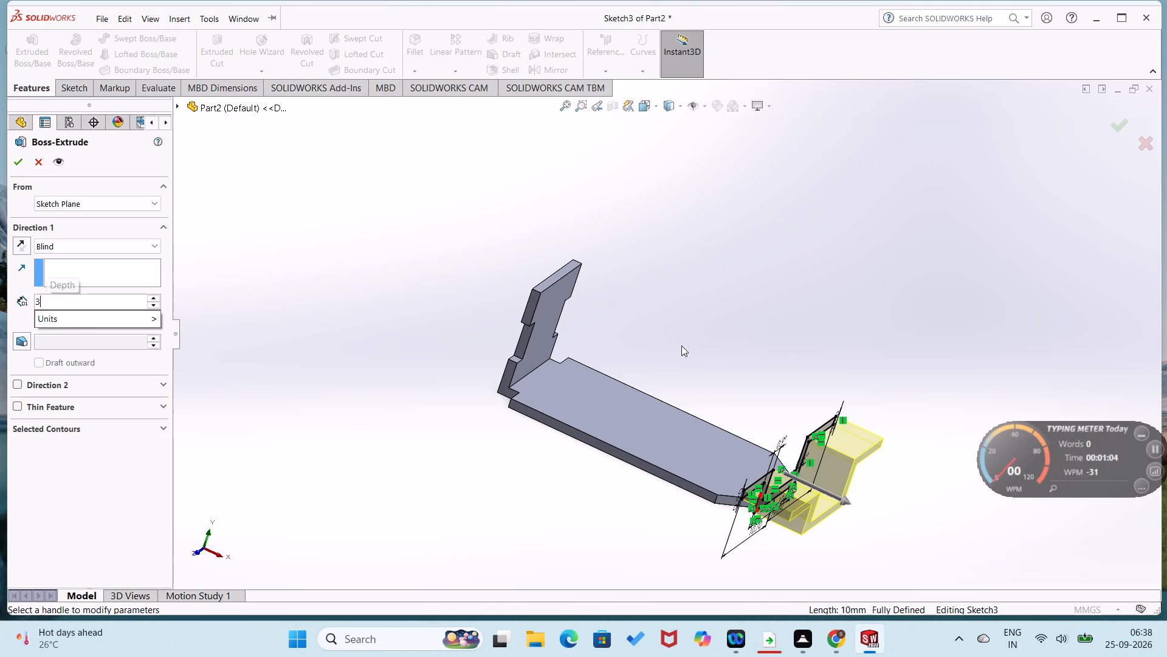
key("Return")
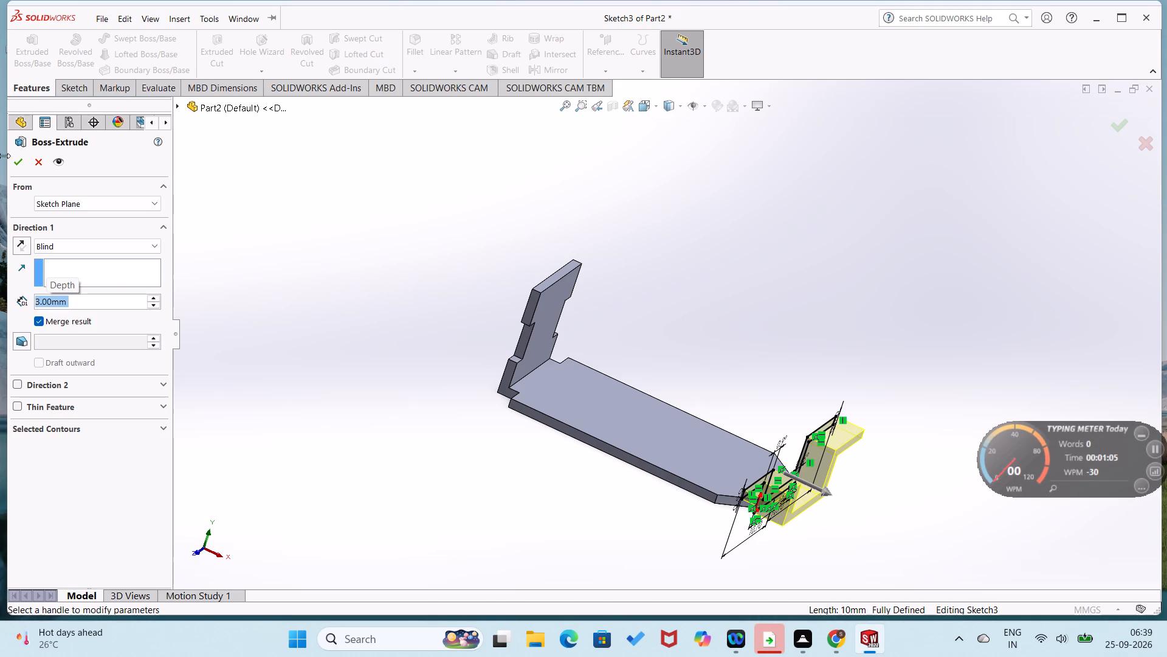
left_click(12, 161)
left_click(248, 237)
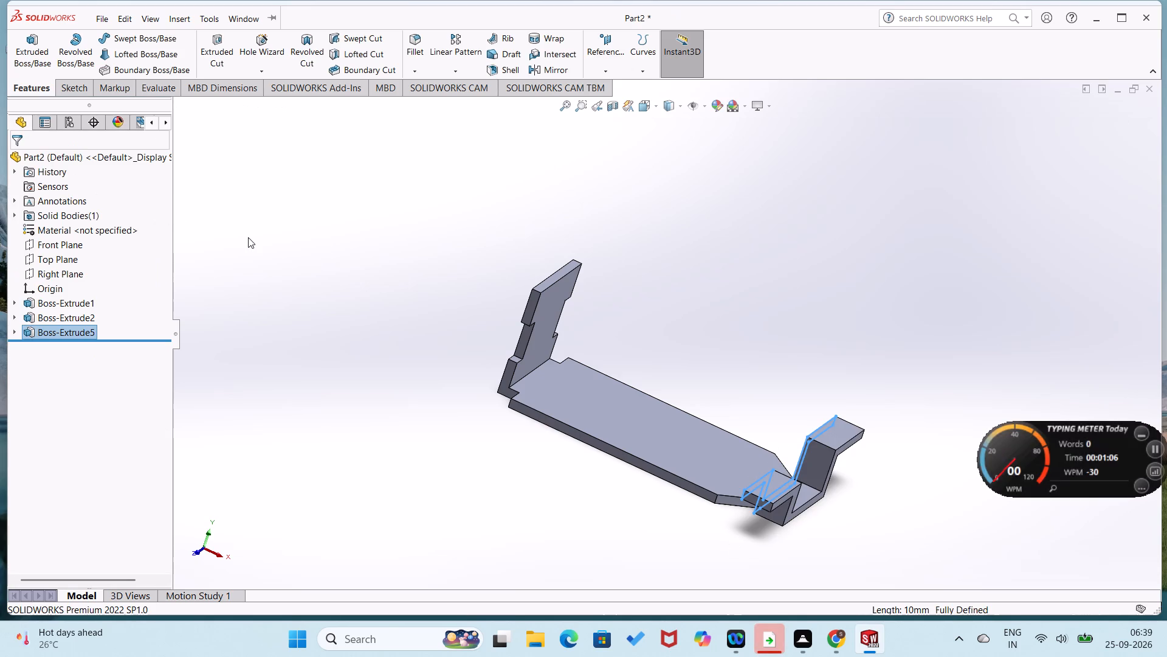
Fillet the U-shaped profile's front bottom edge and the outer front edge of the leg opposite the origin with a 1 mm radius.
middle_click_drag(474, 327, 380, 242)
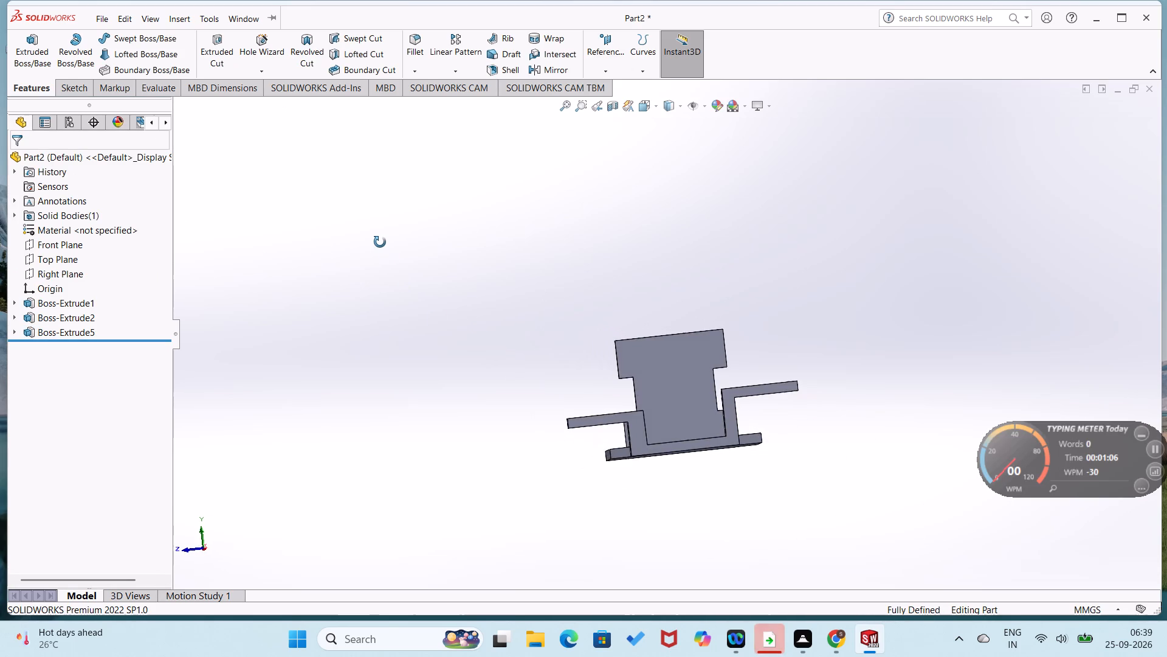
middle_click_drag(380, 242, 380, 283)
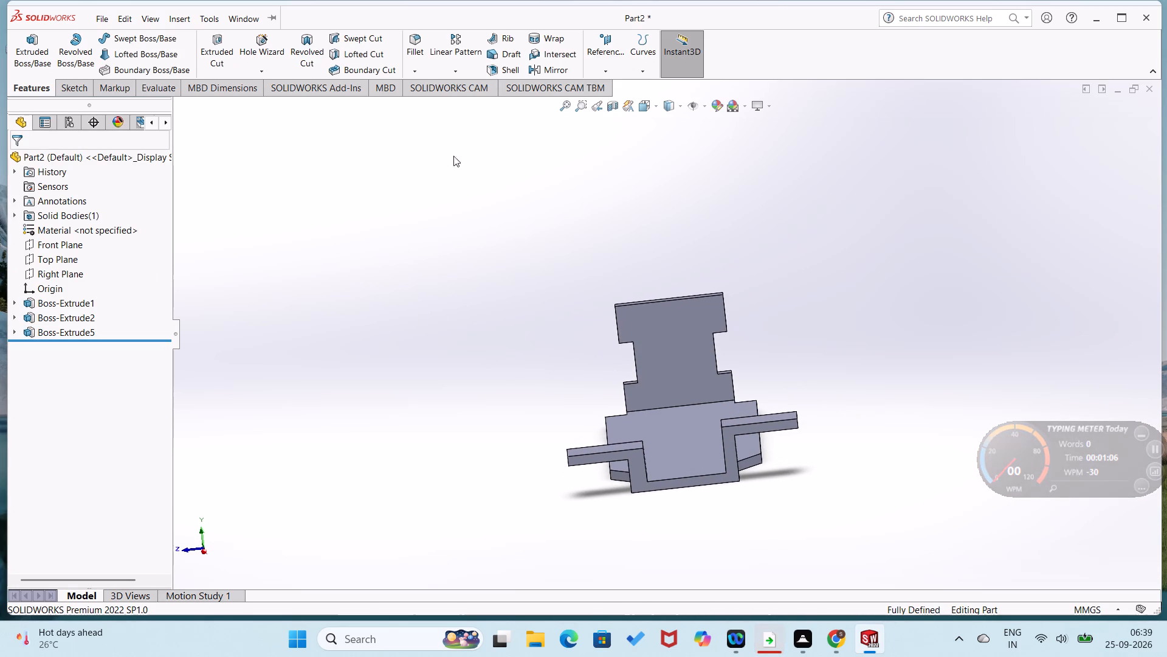
left_click(415, 67)
left_click(422, 82)
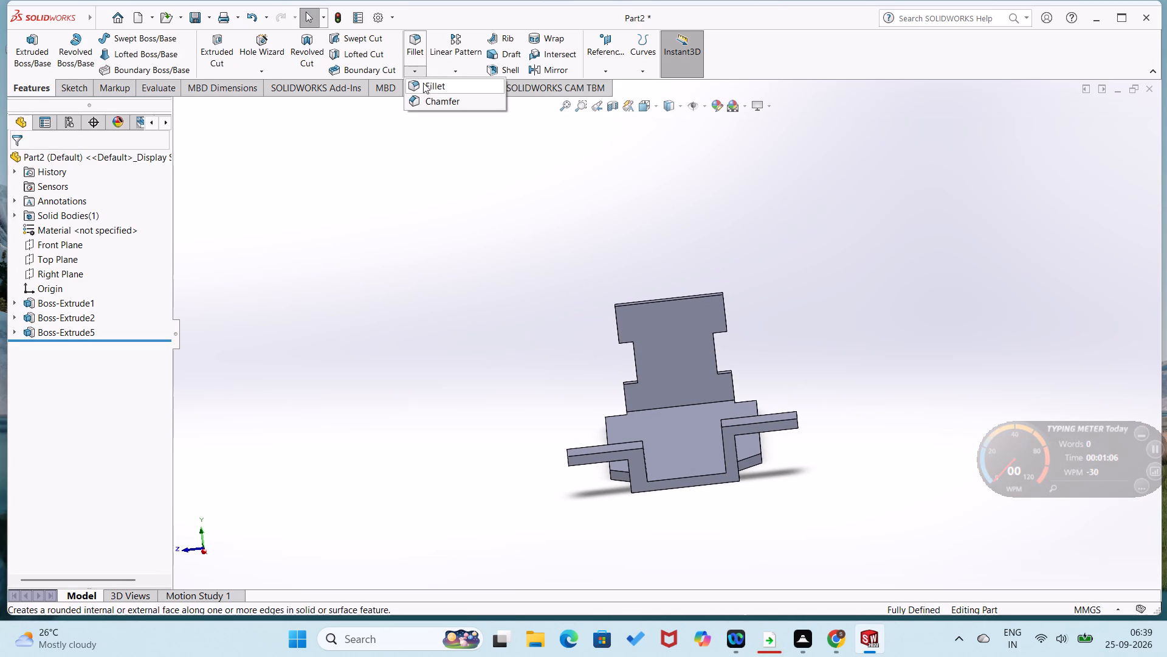
left_click(725, 482)
left_click(738, 472)
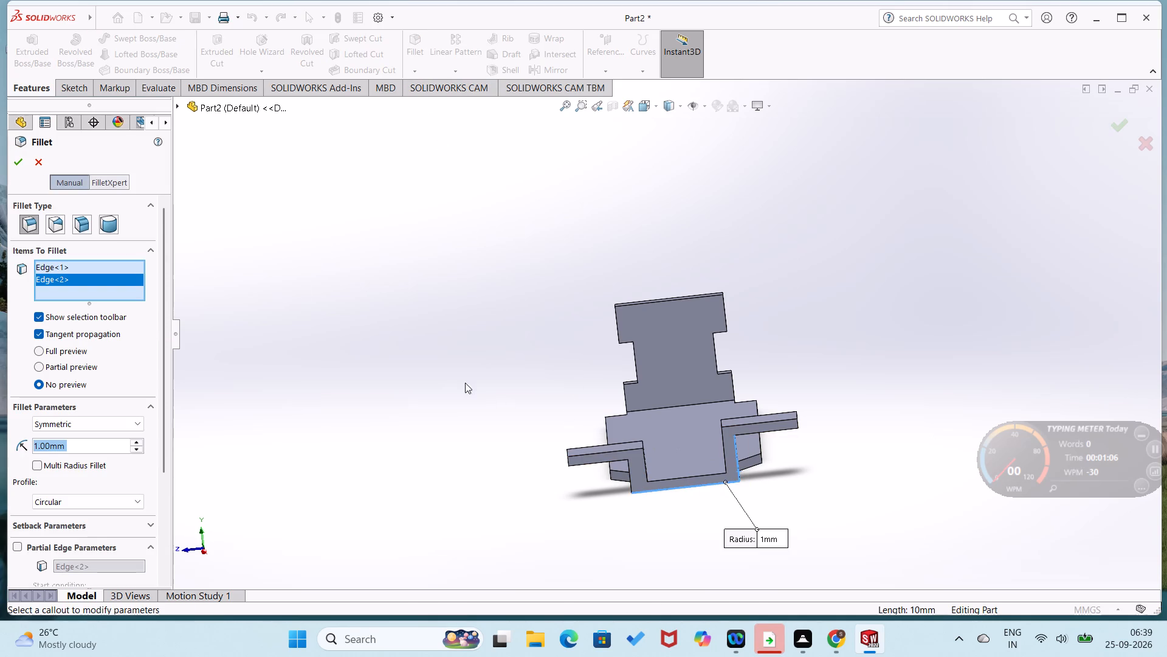
left_click(20, 164)
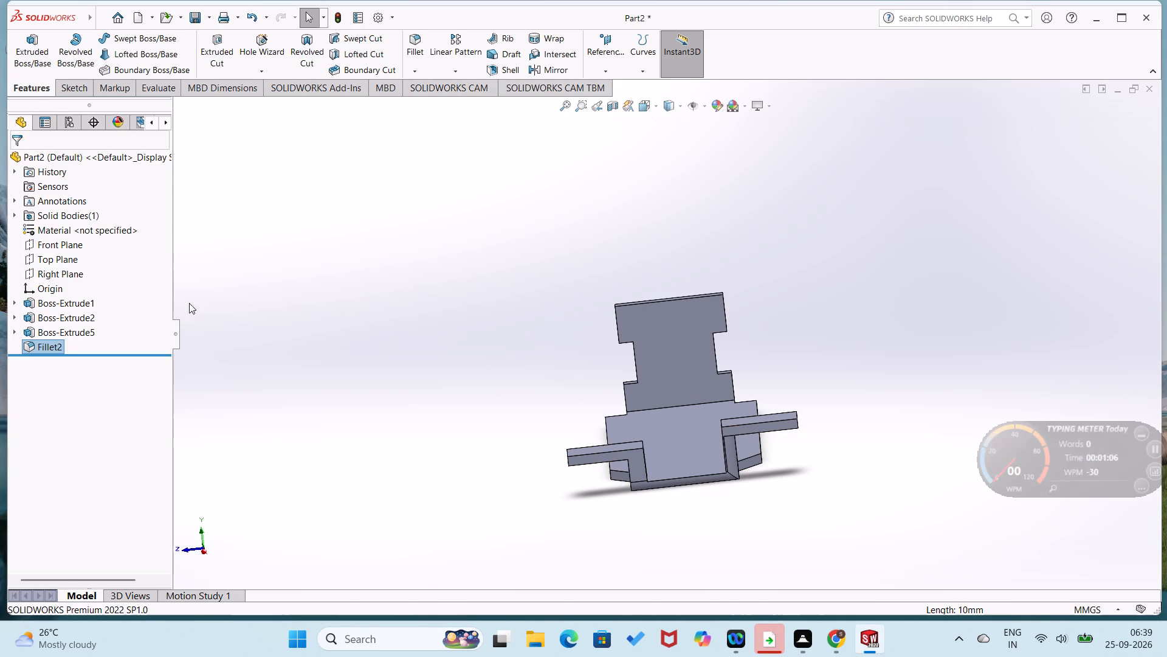
Fillet the two inner corner edges where the U-shaped profile's legs meet its floor with a 1 mm radius.
scroll(287, 396, "up", 1)
scroll(490, 386, "up", 2)
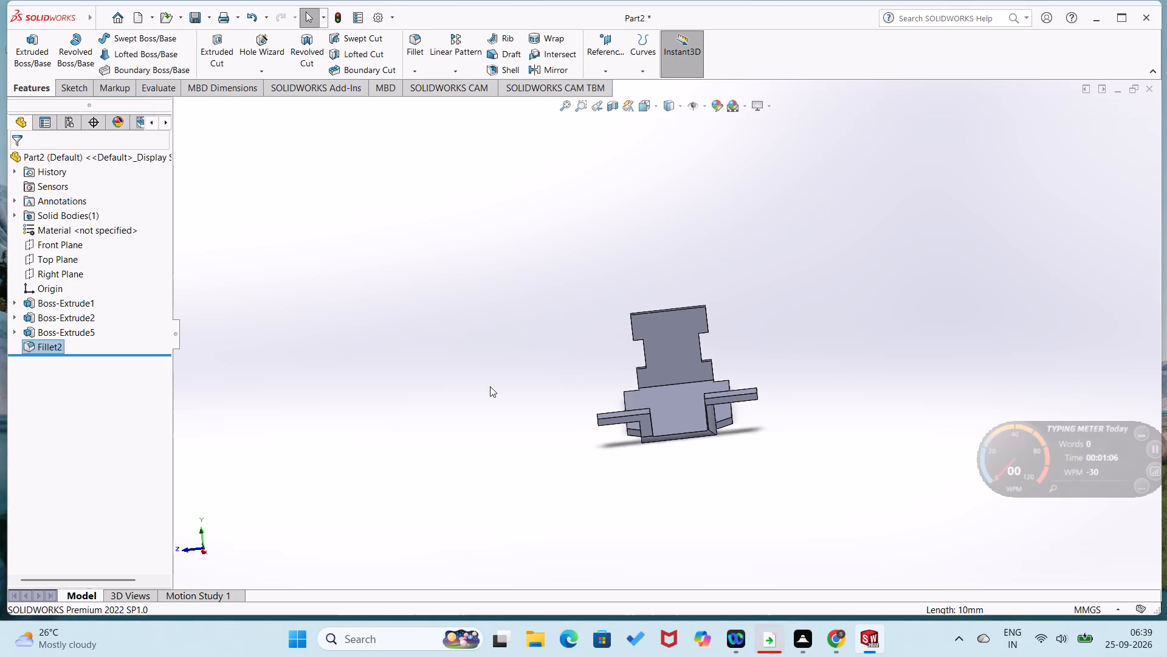
scroll(490, 386, "down", 3)
scroll(862, 455, "down", 2)
middle_click_drag(861, 436, 862, 484)
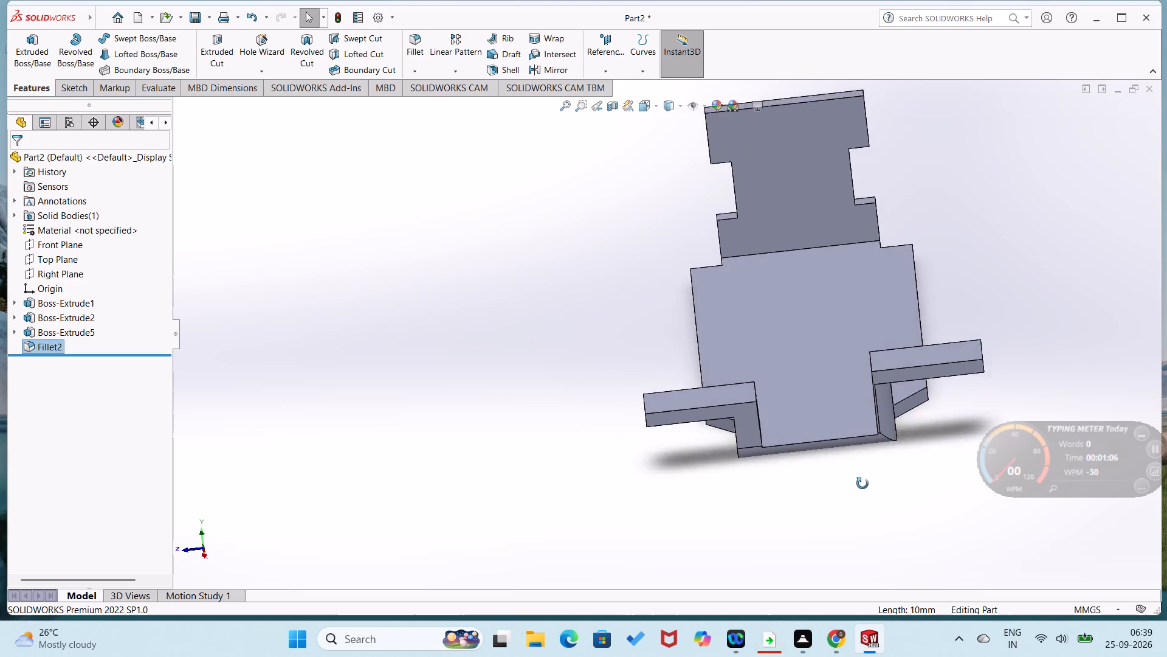
middle_click_drag(862, 484, 893, 535)
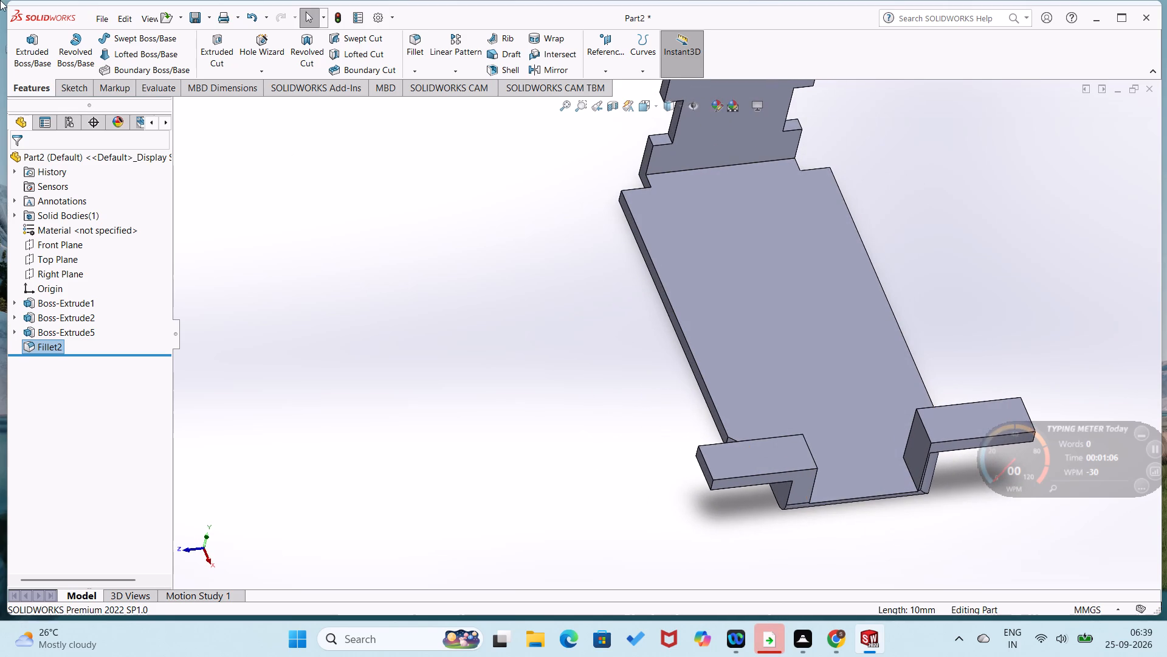
left_click(405, 72)
left_click(421, 82)
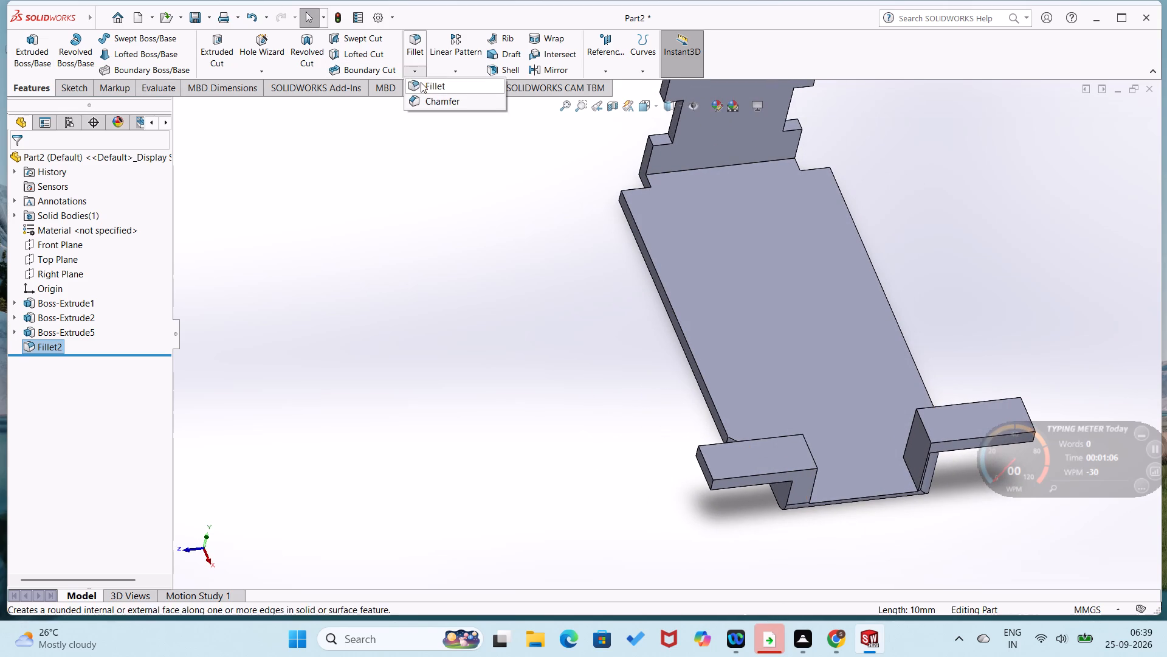
left_click(913, 481)
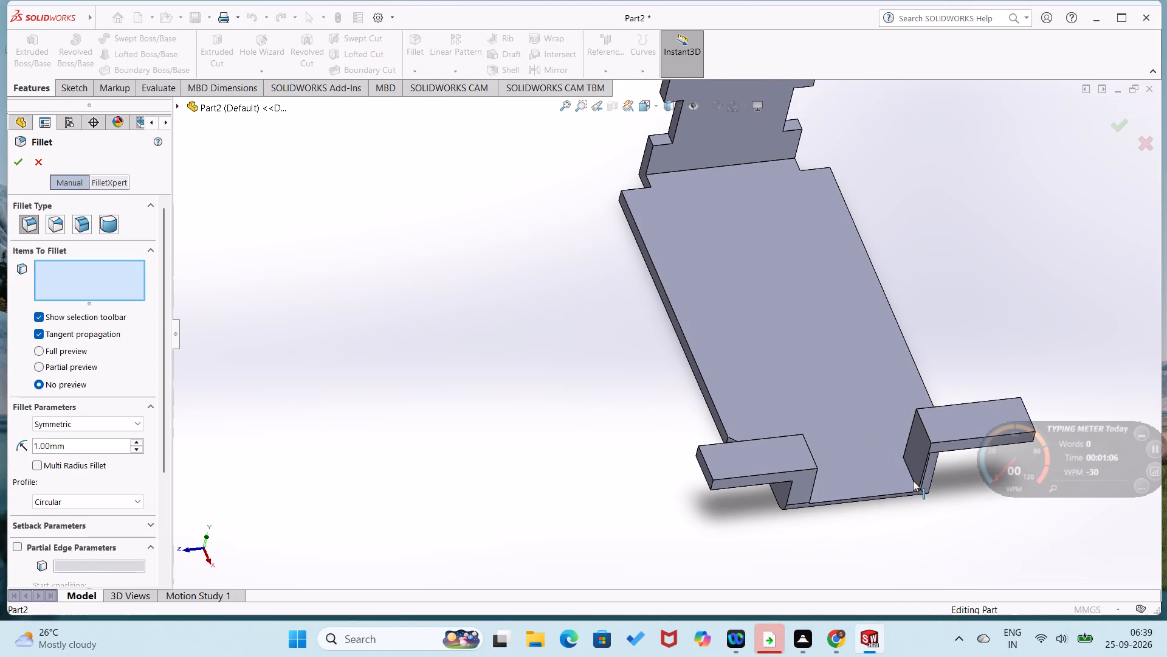
middle_click_drag(856, 521, 806, 525)
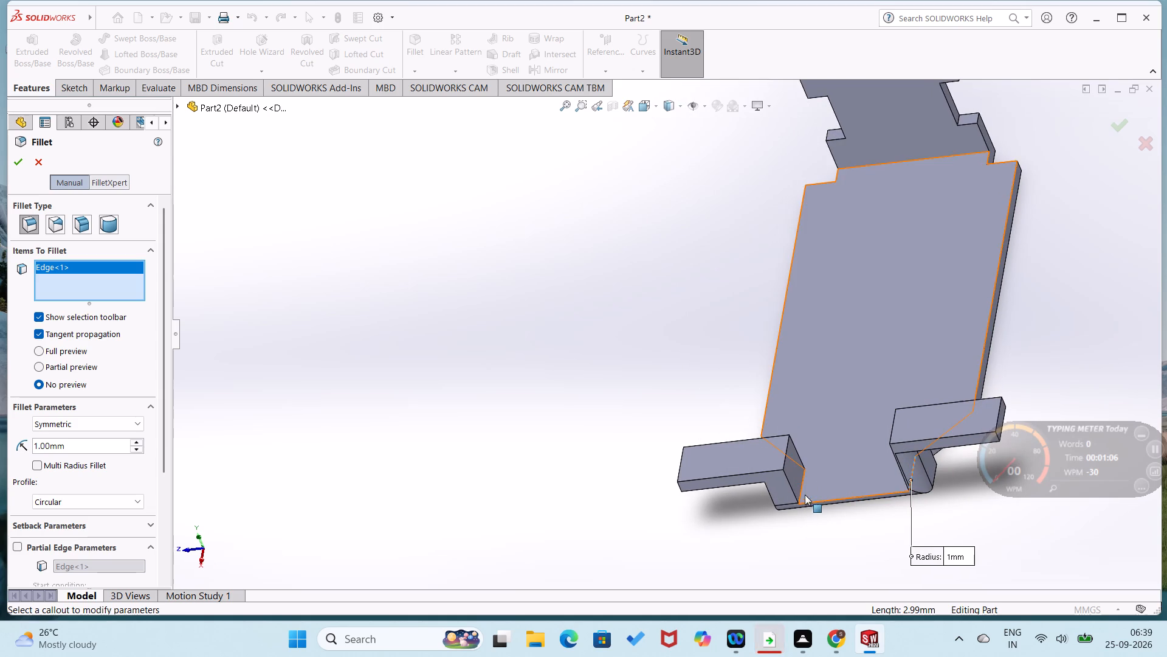
left_click(802, 493)
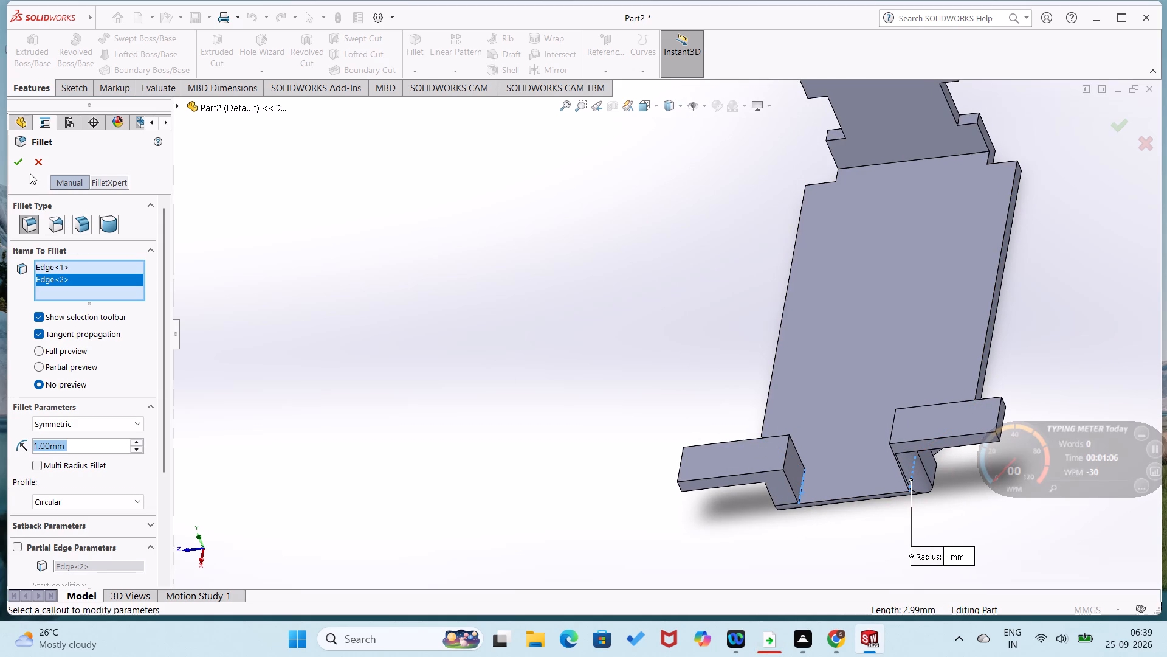
left_click(18, 160)
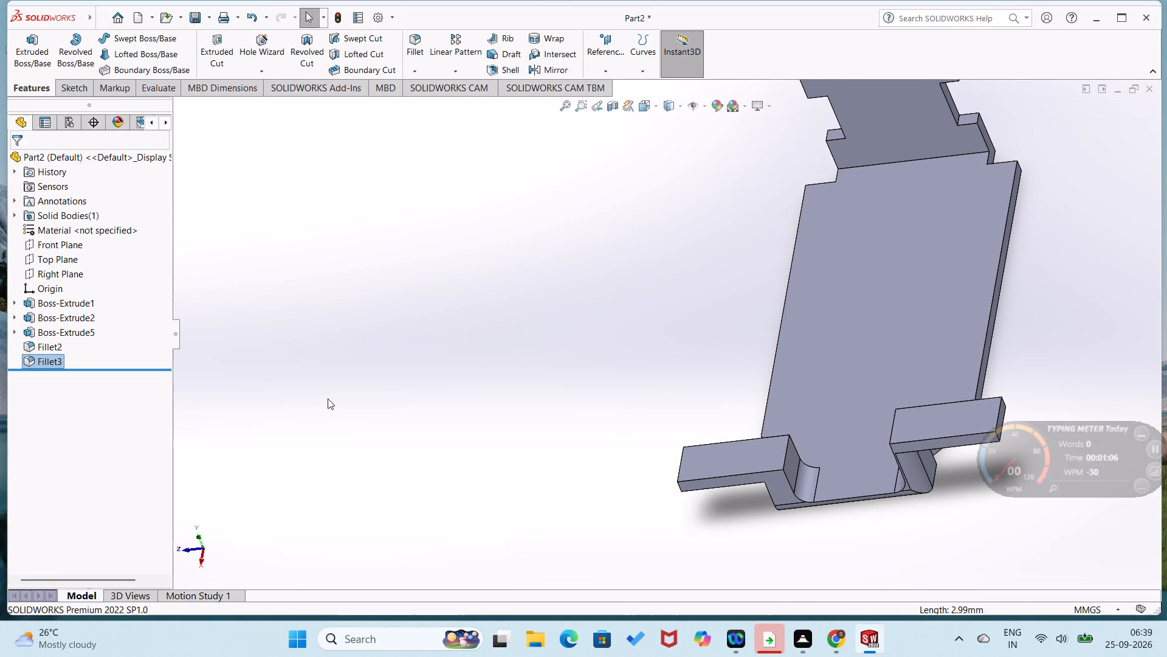
Fillet the outer front vertical edge of the U-shaped profile's unrounded leg, on the origin side, with a 1 mm radius.
middle_click_drag(329, 398, 356, 313)
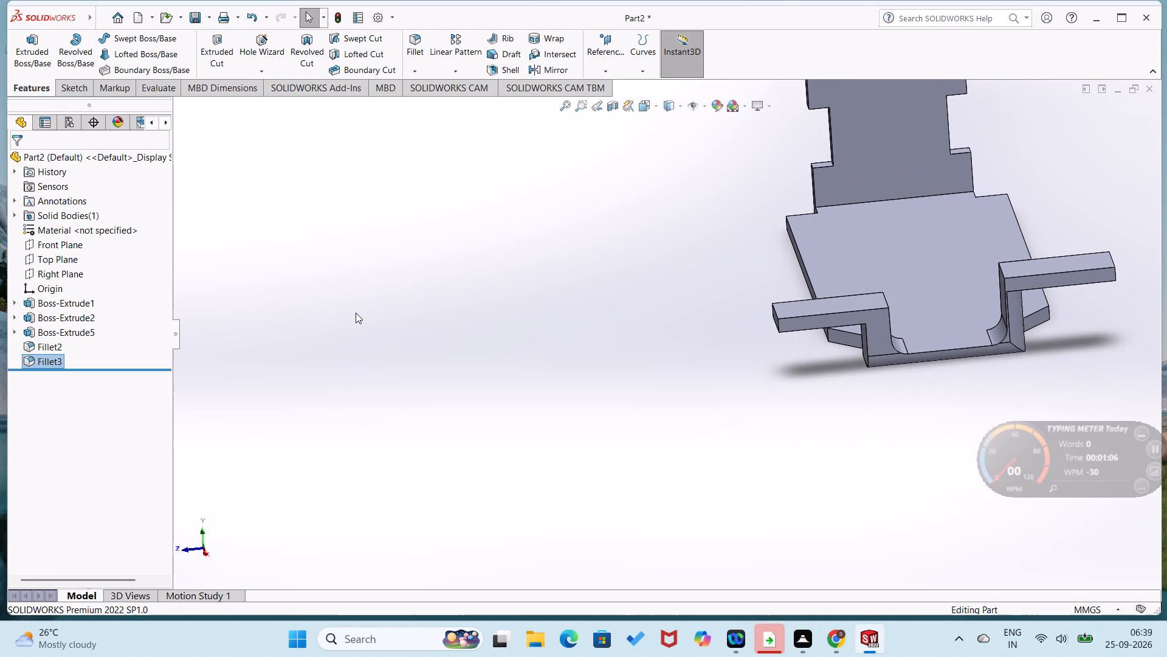
left_click(418, 73)
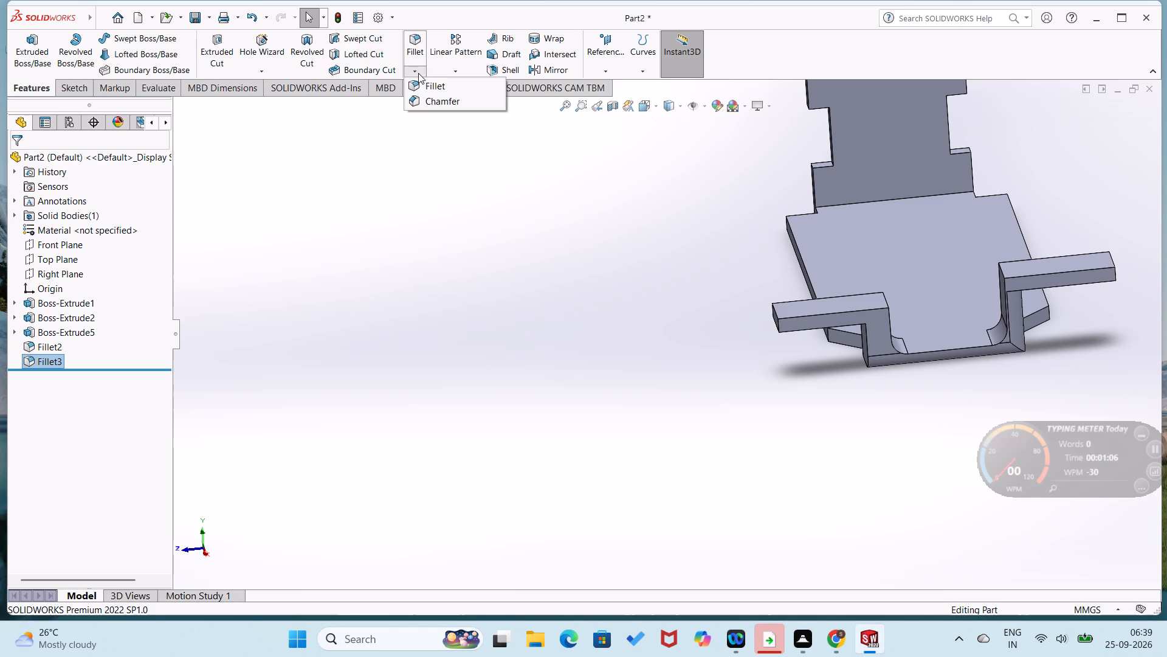
left_click(419, 87)
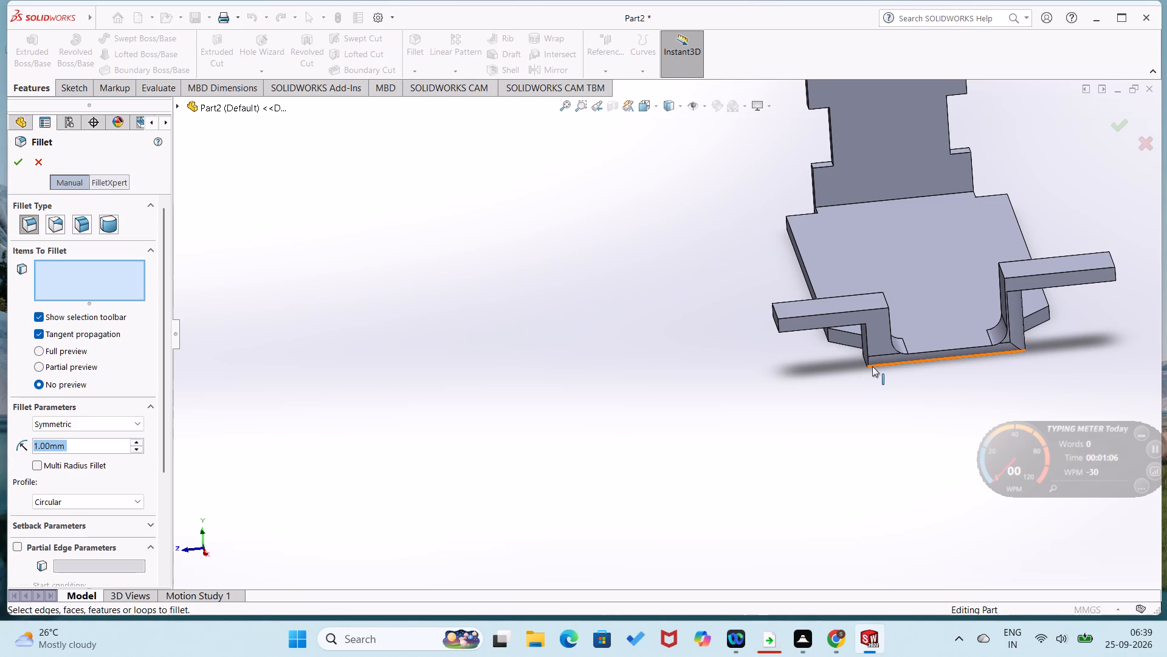
left_click(872, 366)
left_click(866, 350)
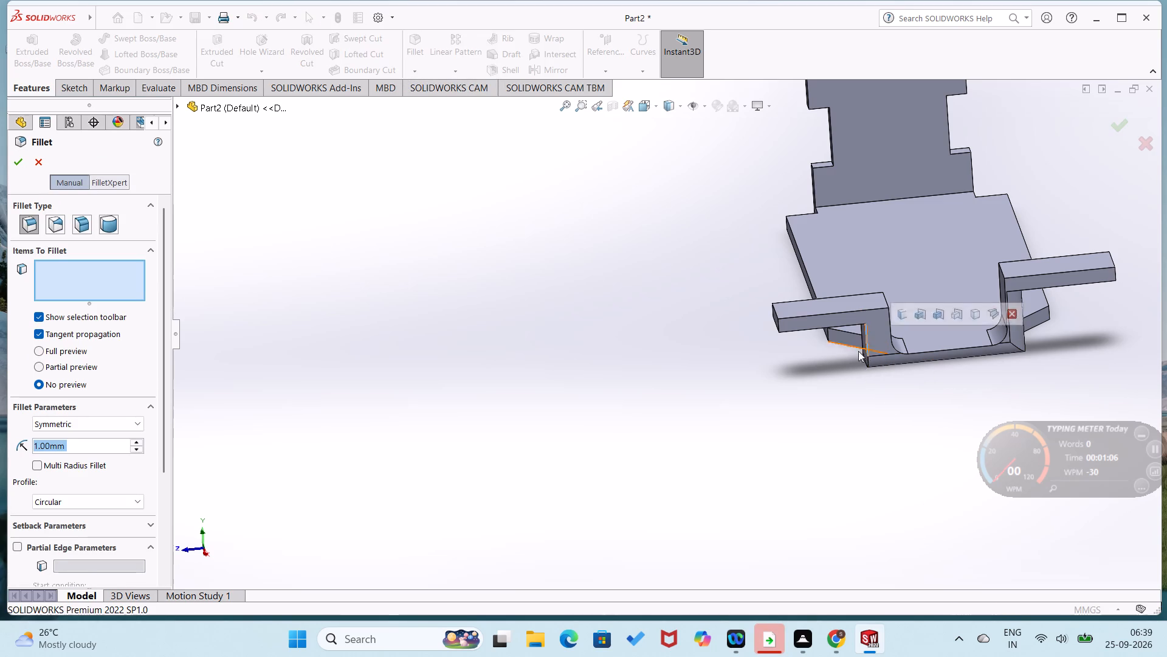
left_click(18, 155)
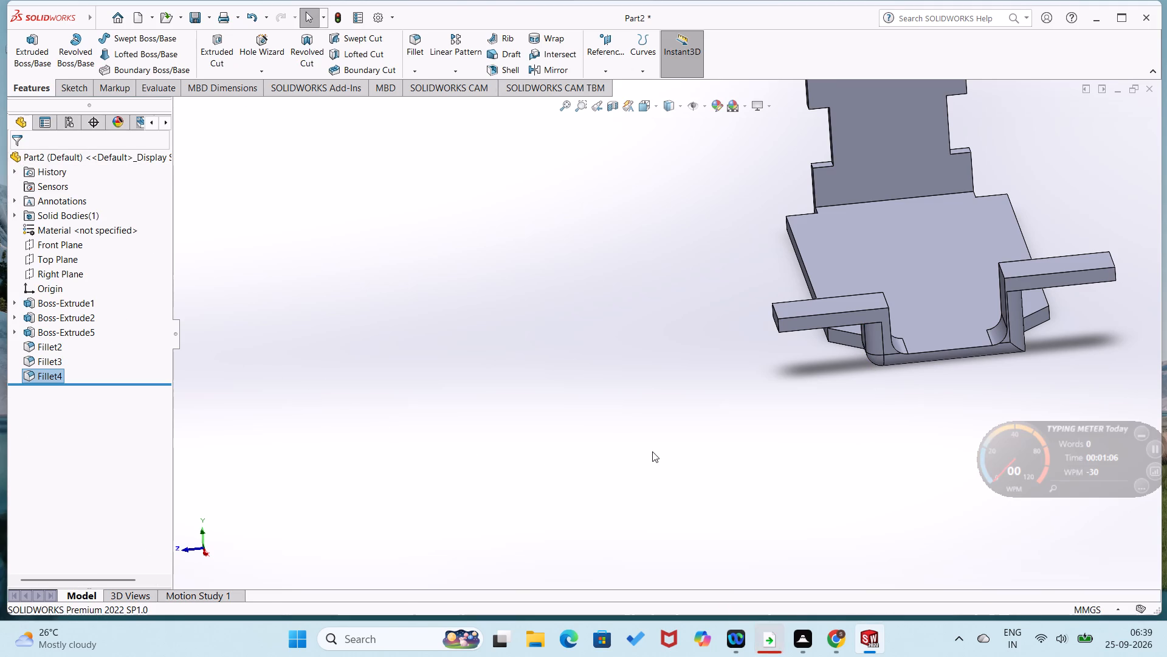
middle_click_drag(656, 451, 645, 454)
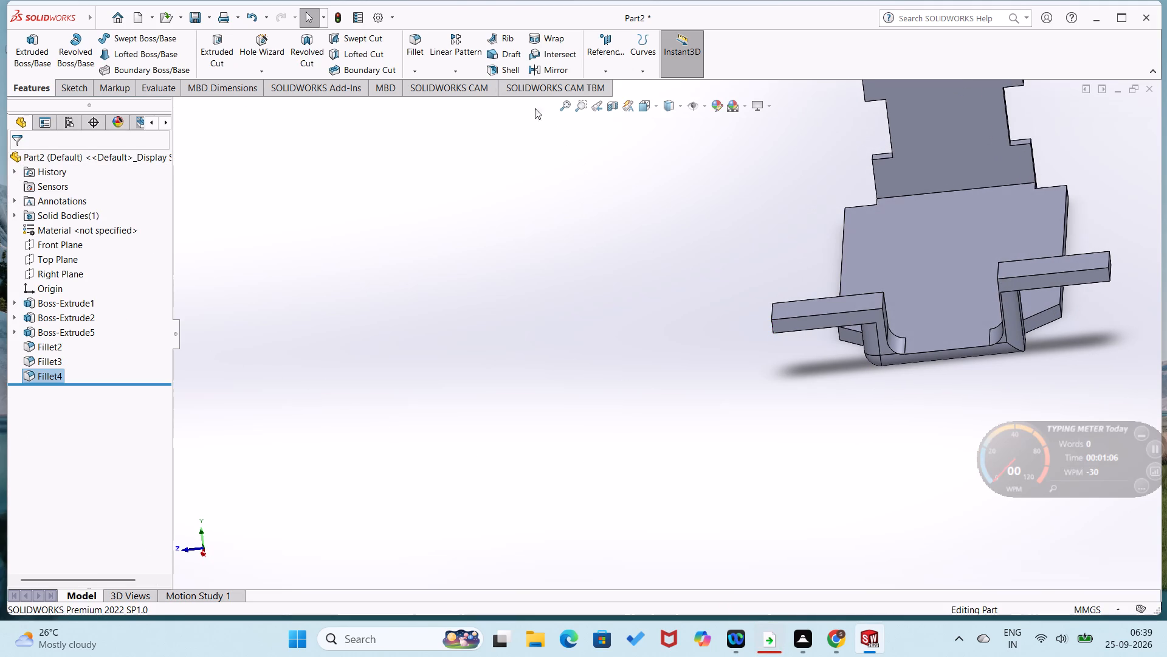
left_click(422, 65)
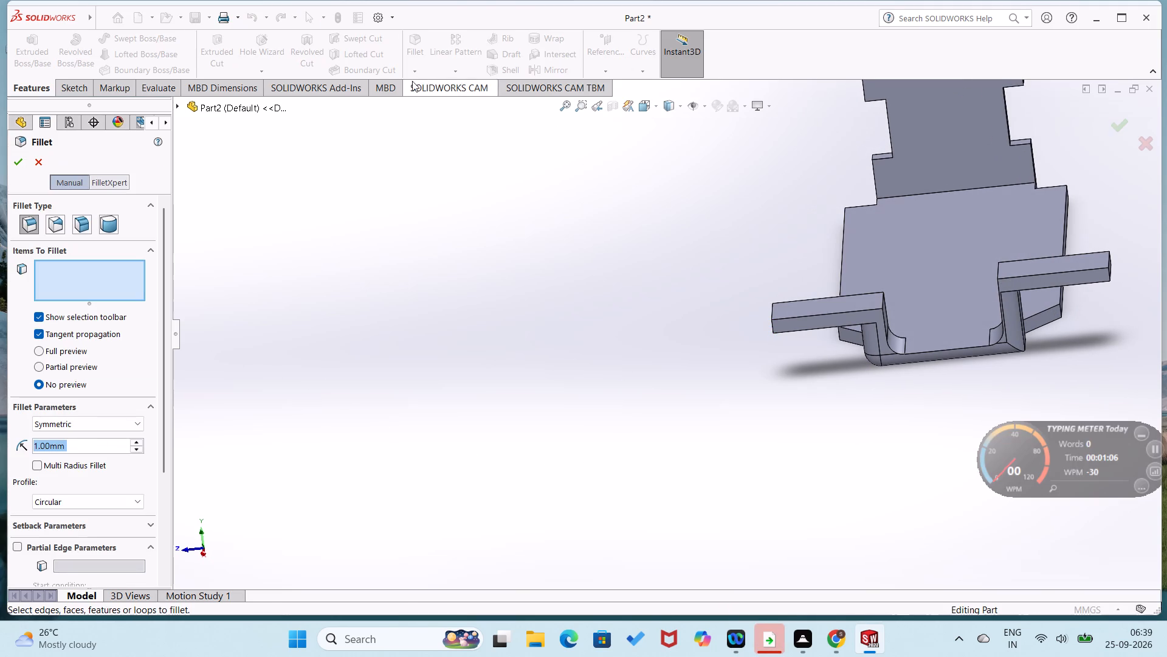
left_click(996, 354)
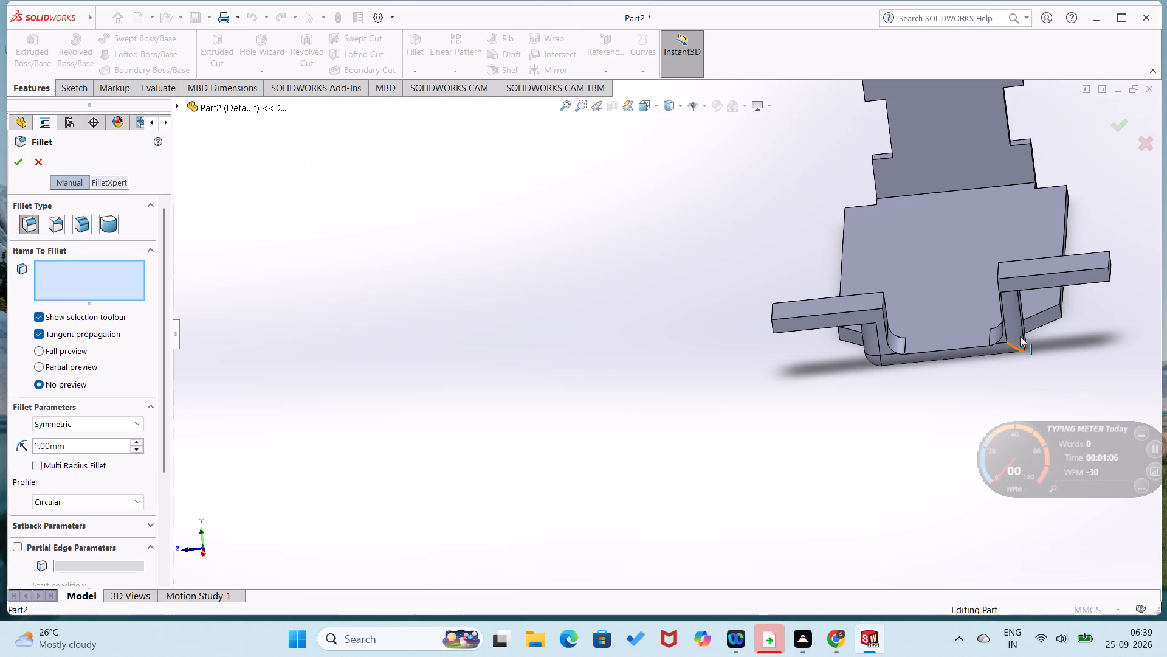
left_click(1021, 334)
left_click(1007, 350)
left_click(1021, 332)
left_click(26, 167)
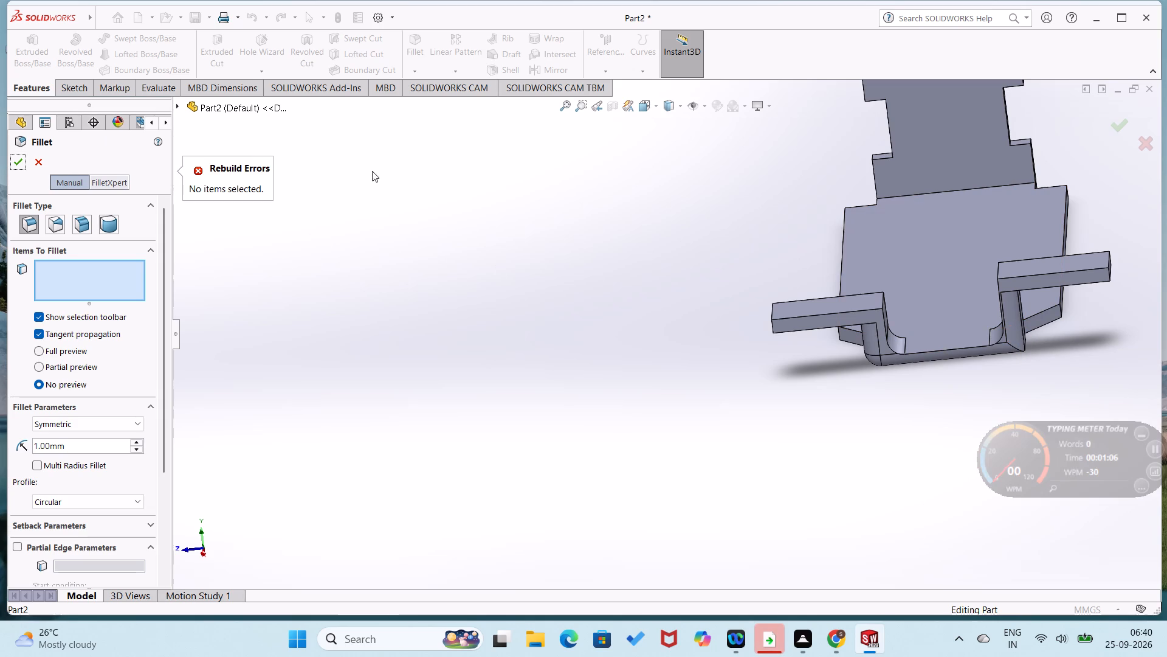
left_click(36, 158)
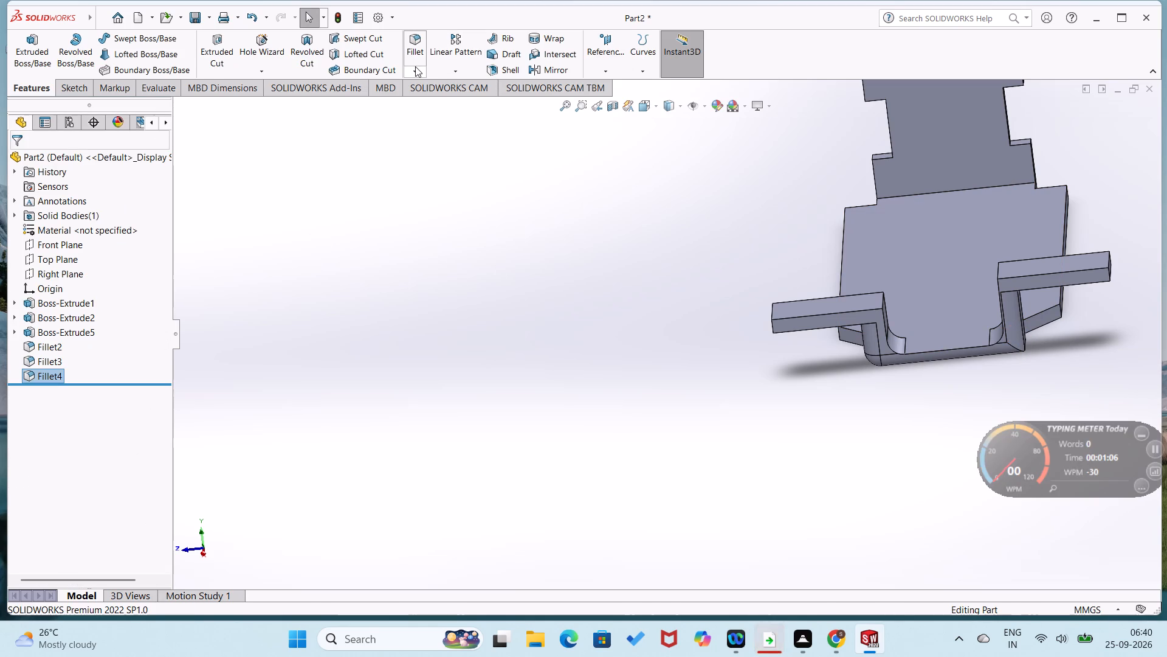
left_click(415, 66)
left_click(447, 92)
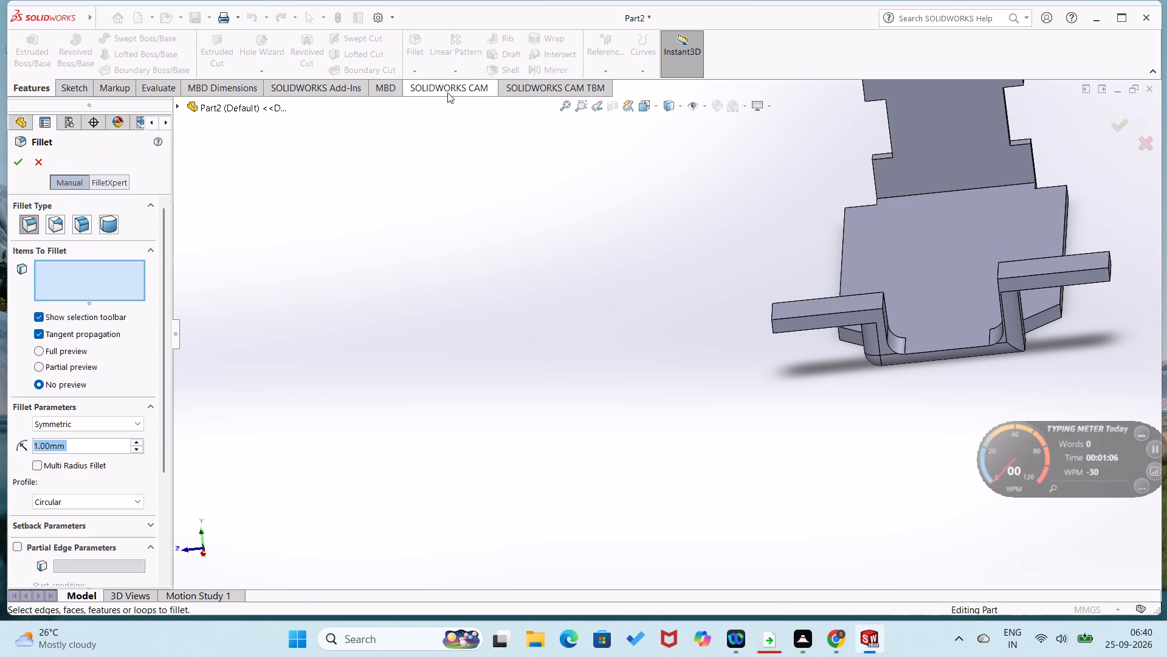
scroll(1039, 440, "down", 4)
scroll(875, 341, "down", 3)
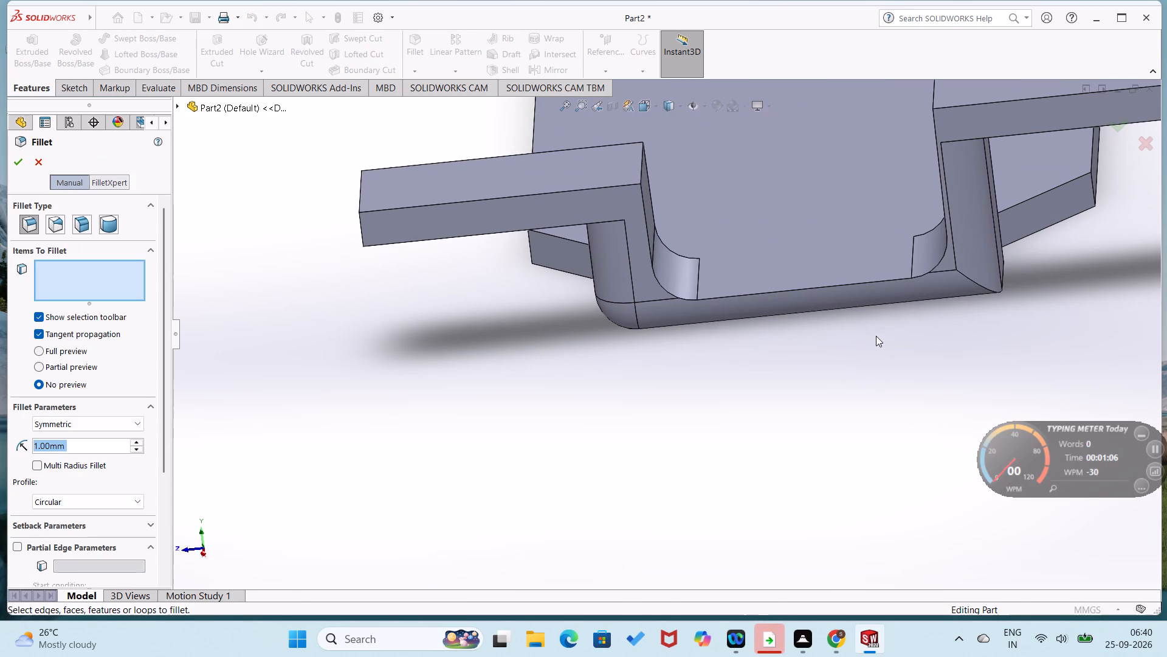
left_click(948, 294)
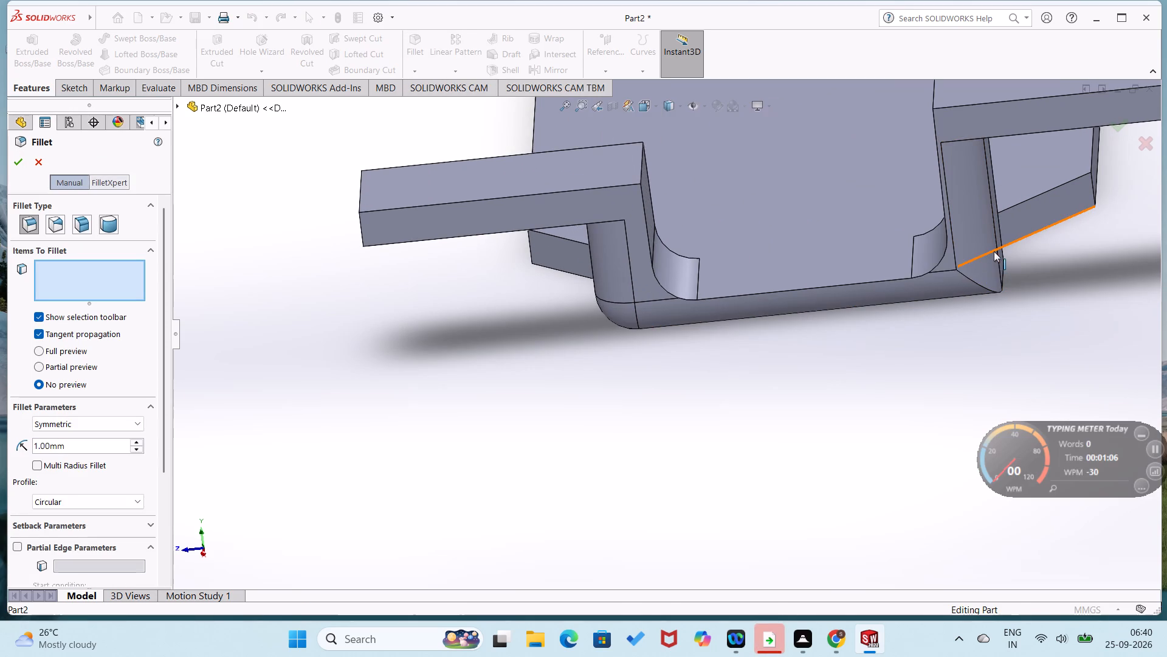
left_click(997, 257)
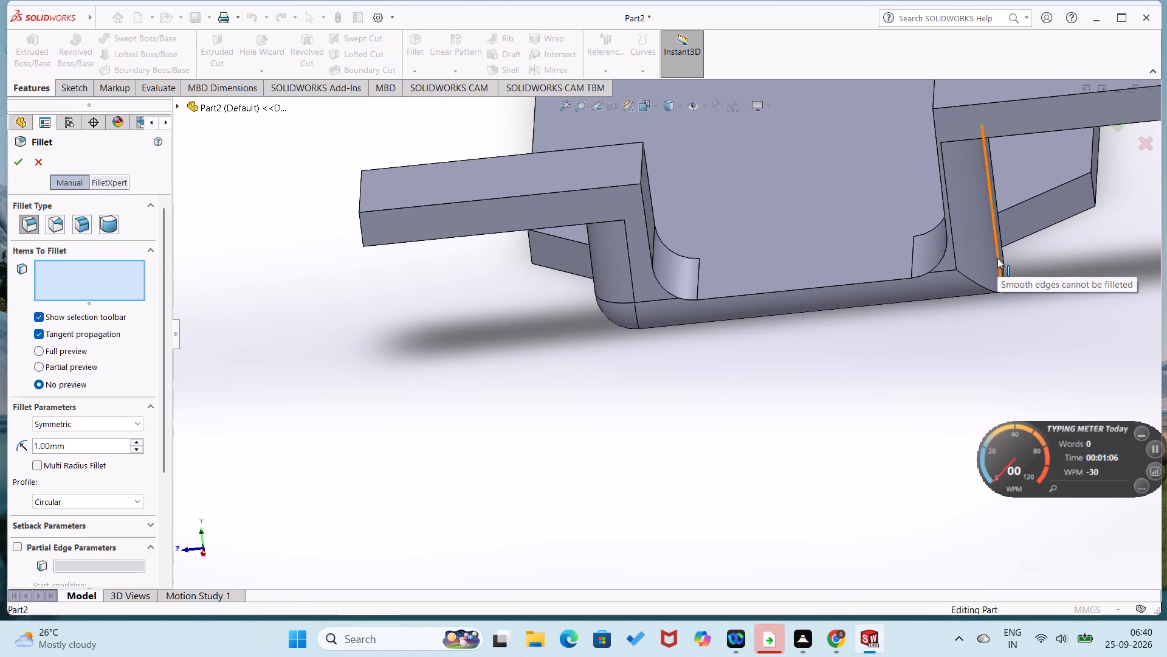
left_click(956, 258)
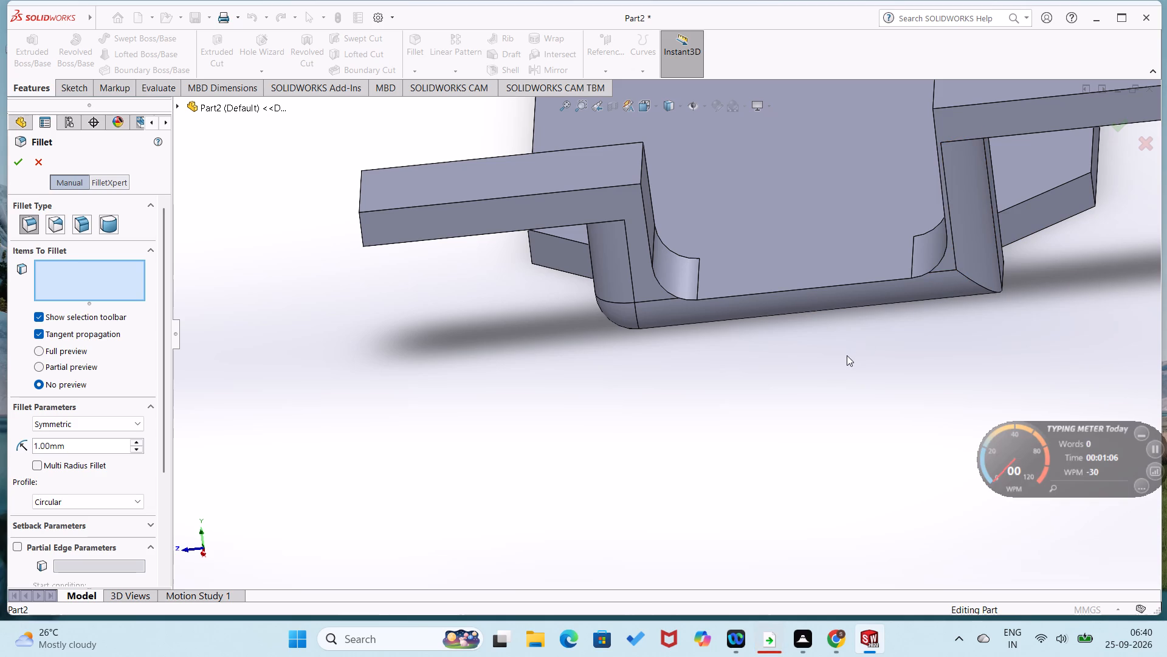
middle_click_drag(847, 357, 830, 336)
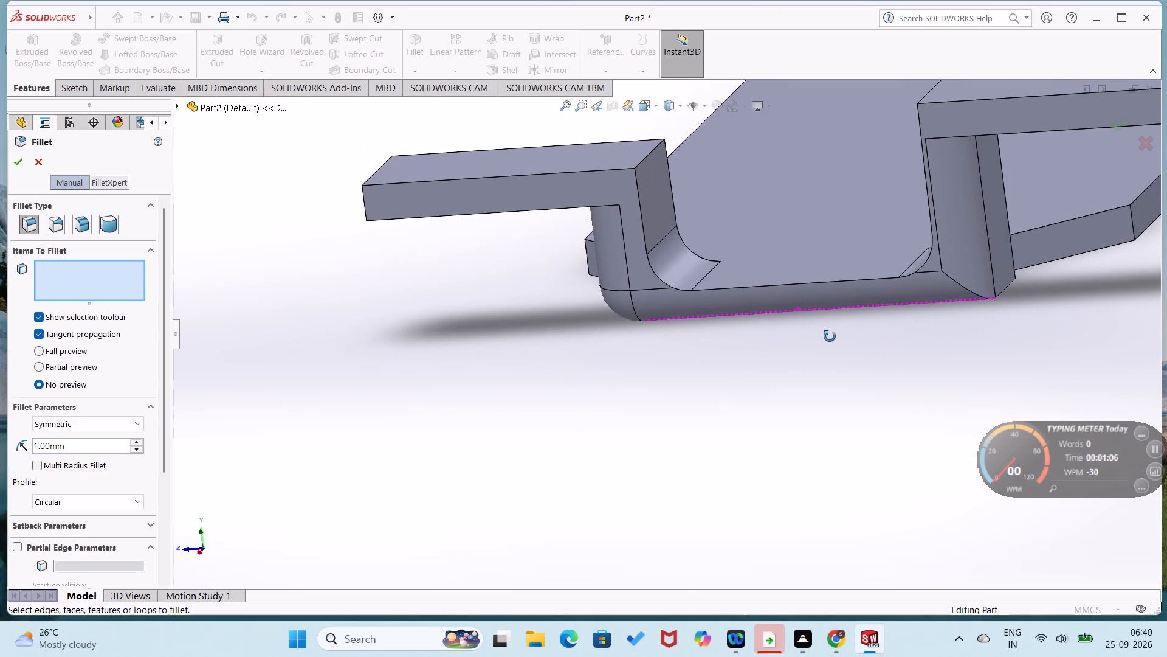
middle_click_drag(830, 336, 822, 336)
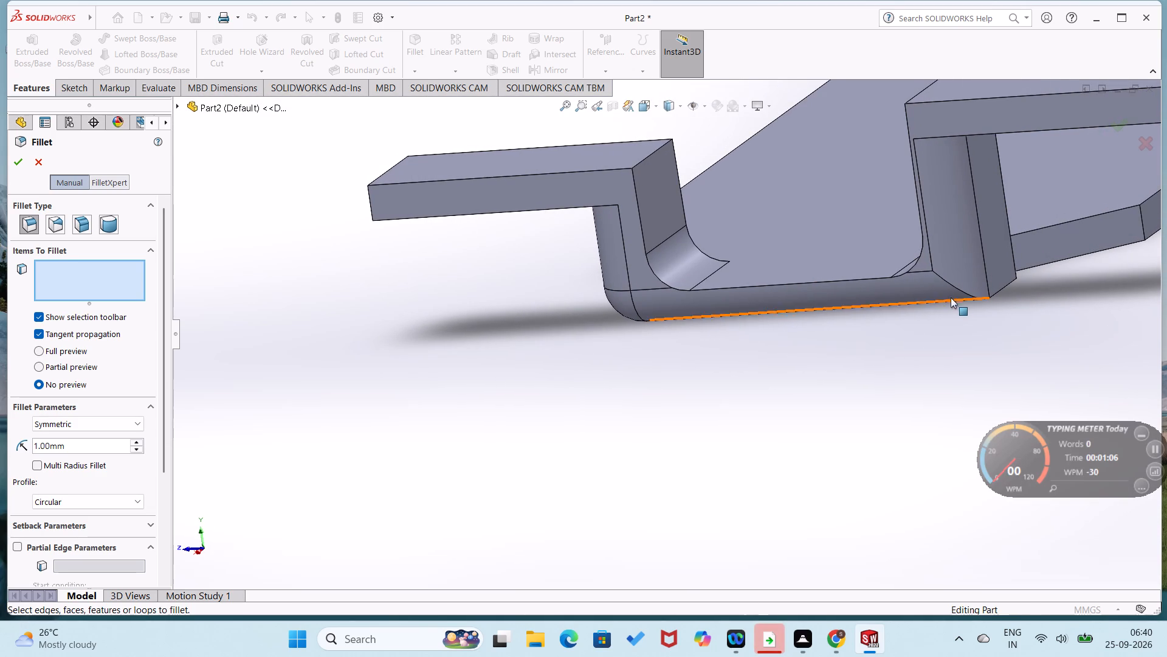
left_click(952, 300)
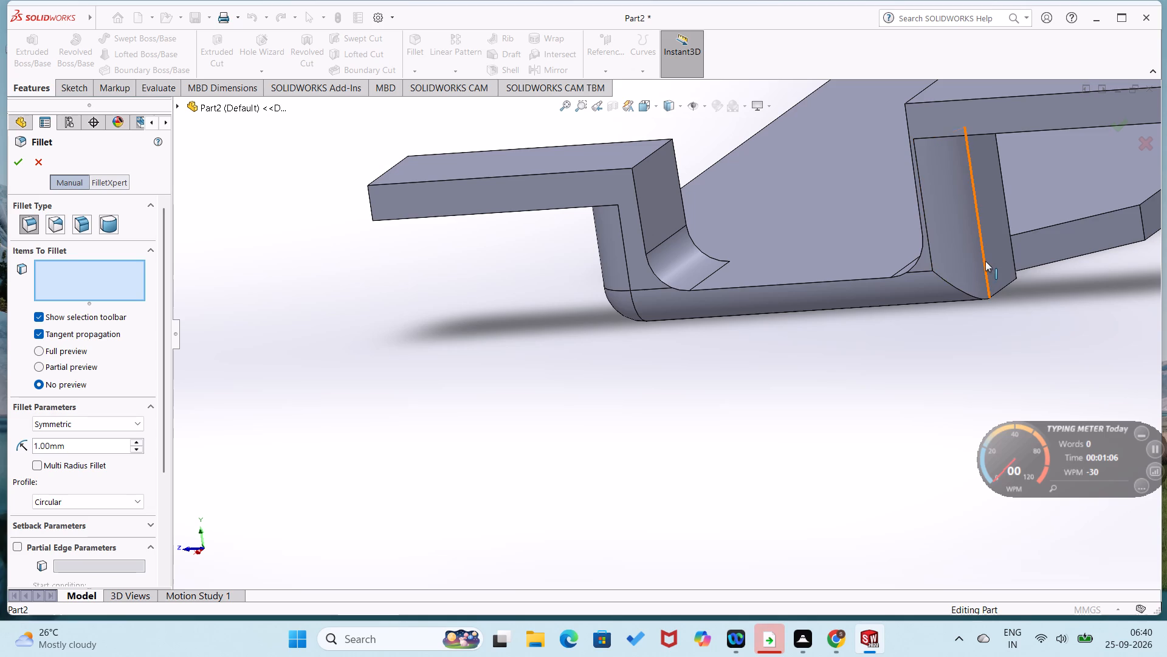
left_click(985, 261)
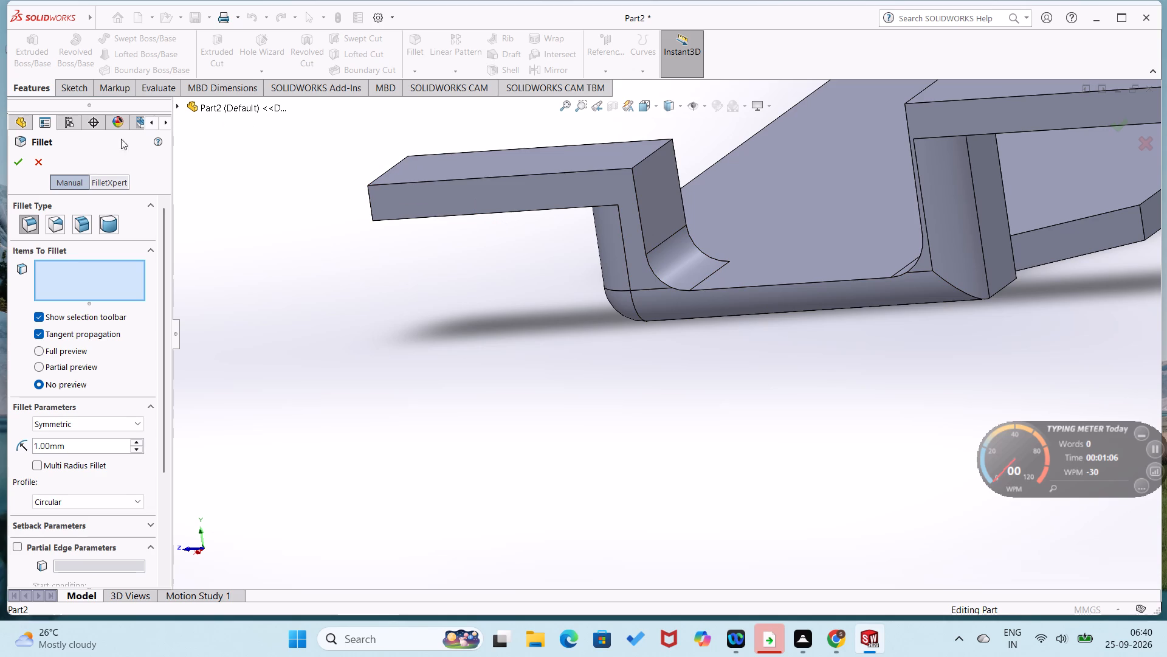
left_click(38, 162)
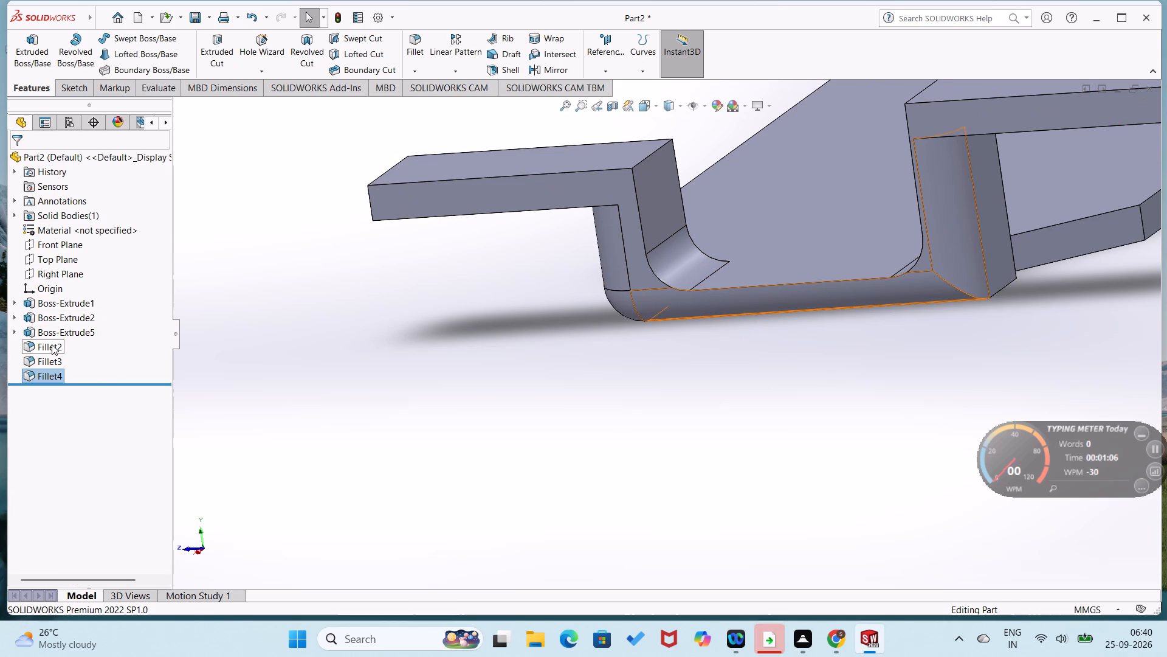
Delete the fillet feature covering the U-shaped profile's front bottom edge and the outer front edge of the leg opposite the origin.
right_click(50, 345)
left_click(74, 434)
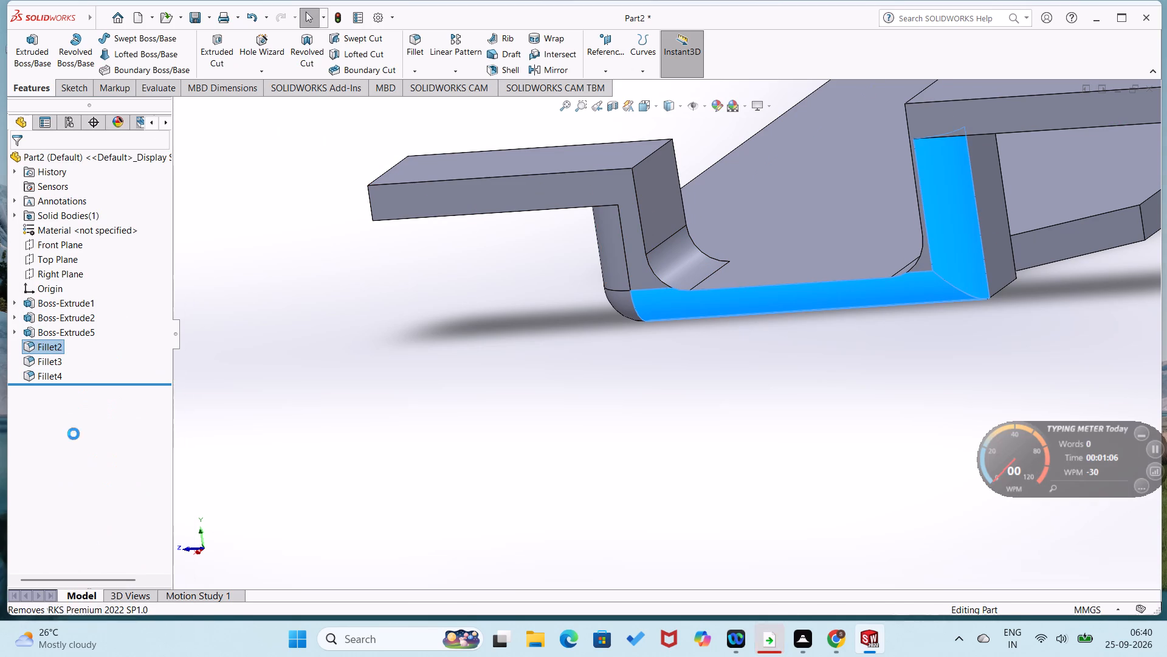
left_click(692, 245)
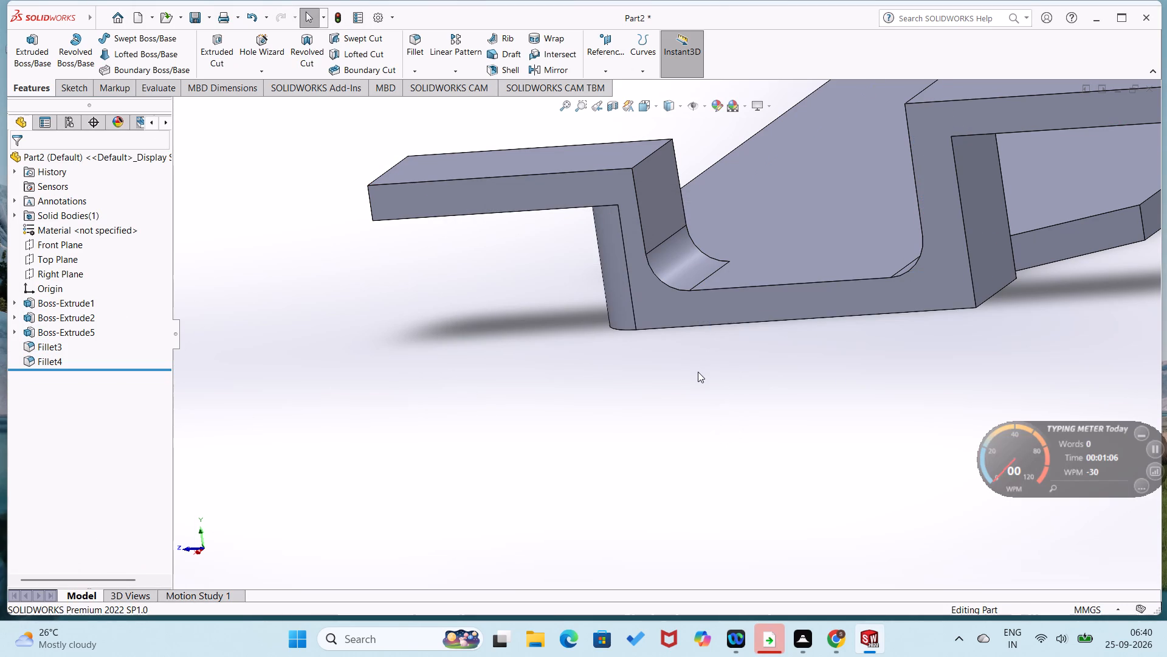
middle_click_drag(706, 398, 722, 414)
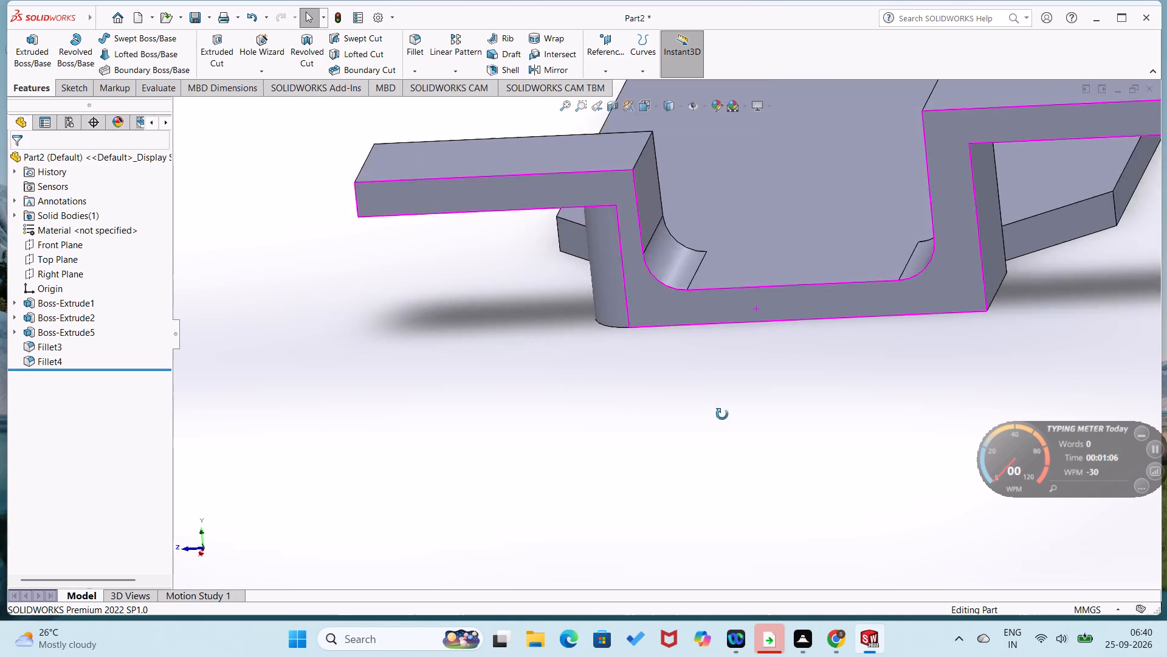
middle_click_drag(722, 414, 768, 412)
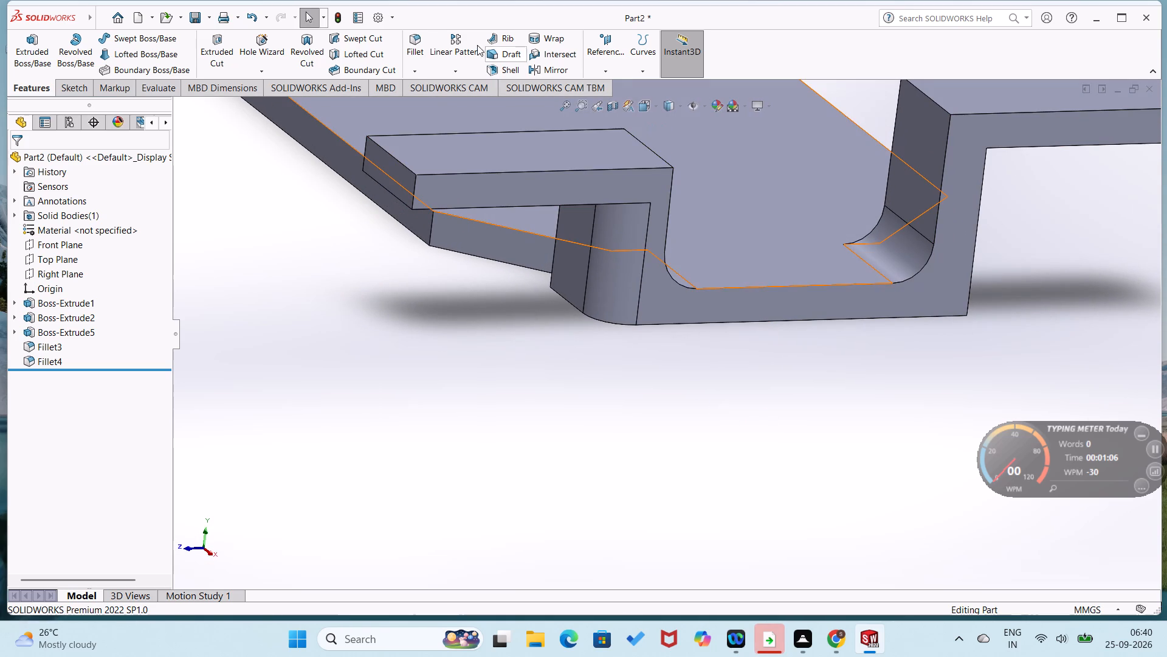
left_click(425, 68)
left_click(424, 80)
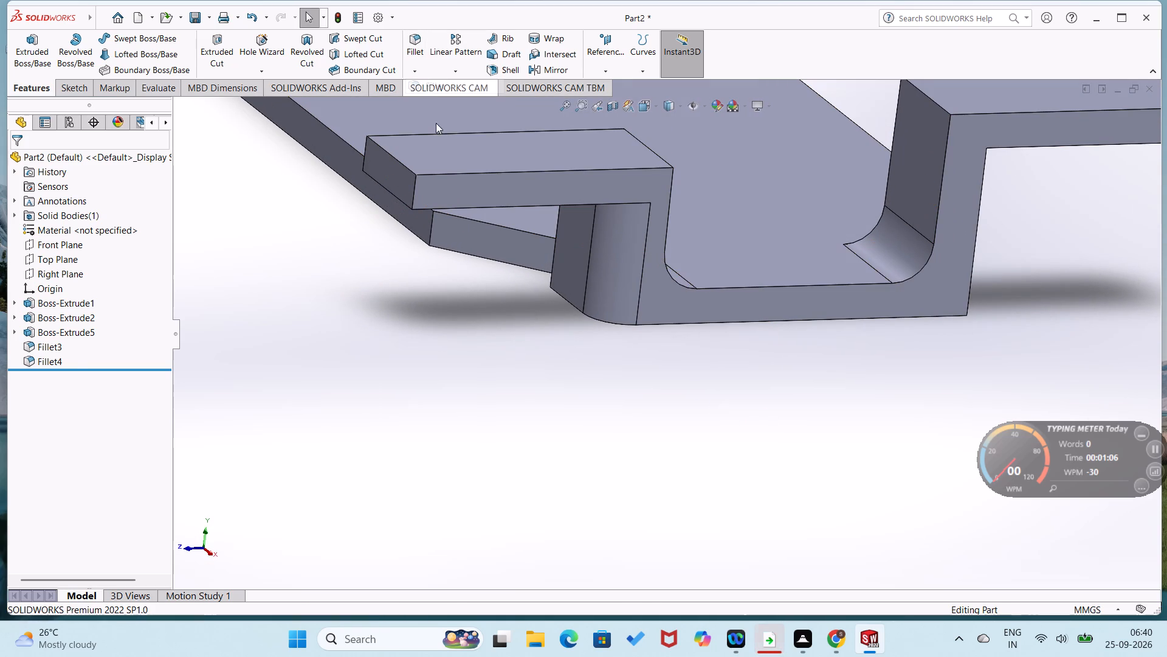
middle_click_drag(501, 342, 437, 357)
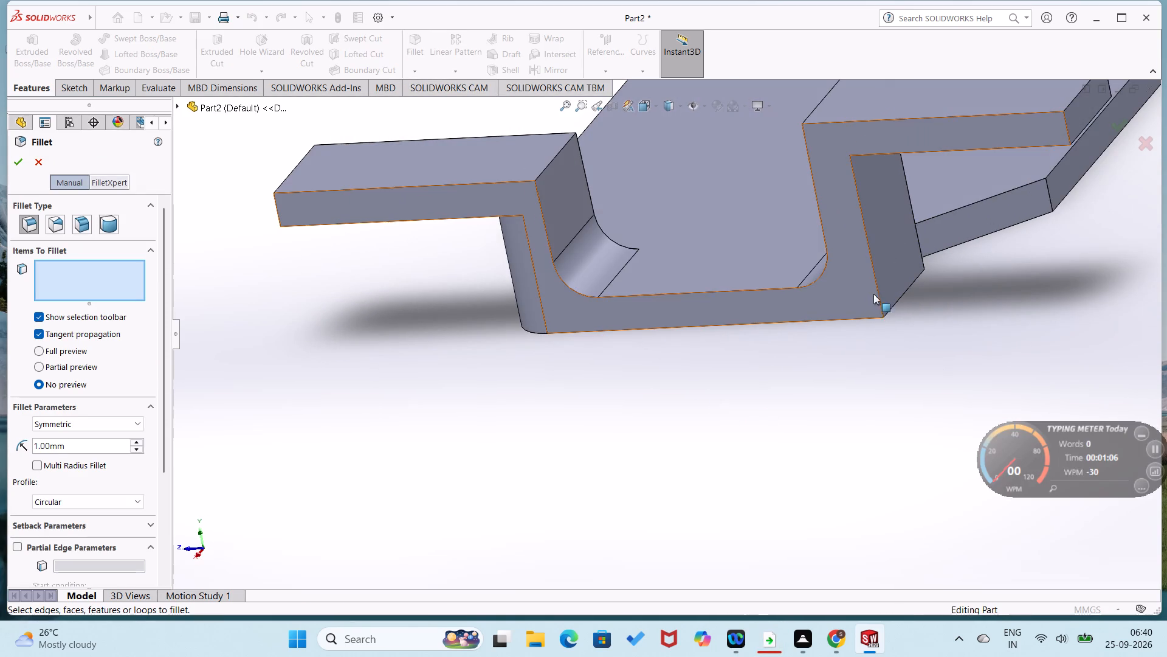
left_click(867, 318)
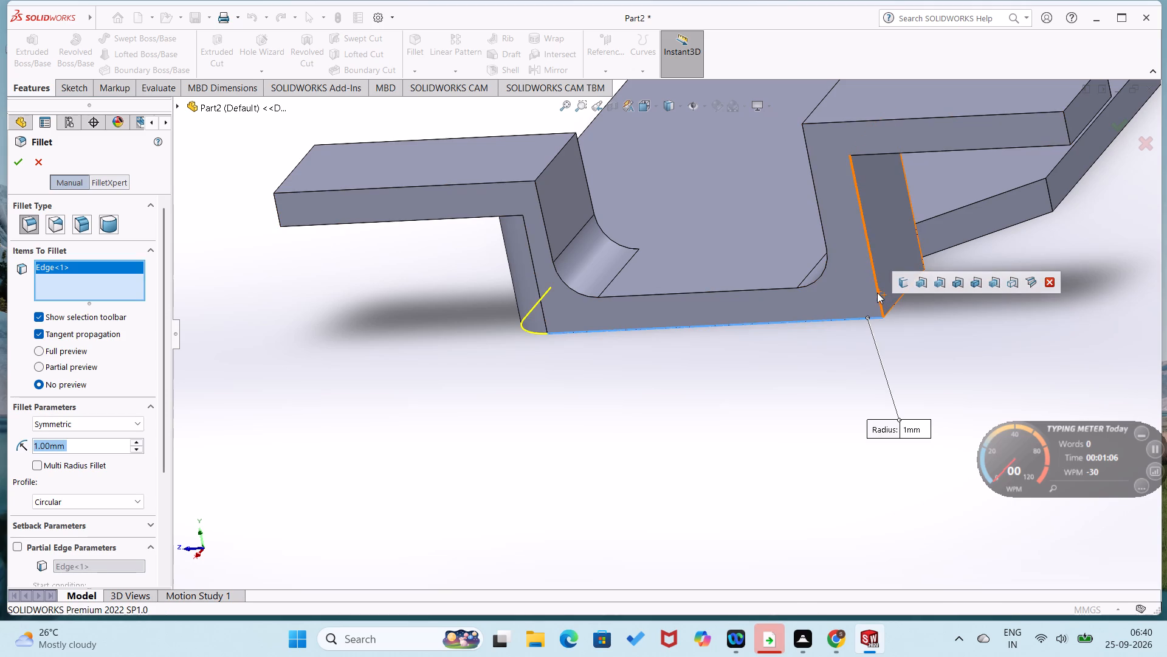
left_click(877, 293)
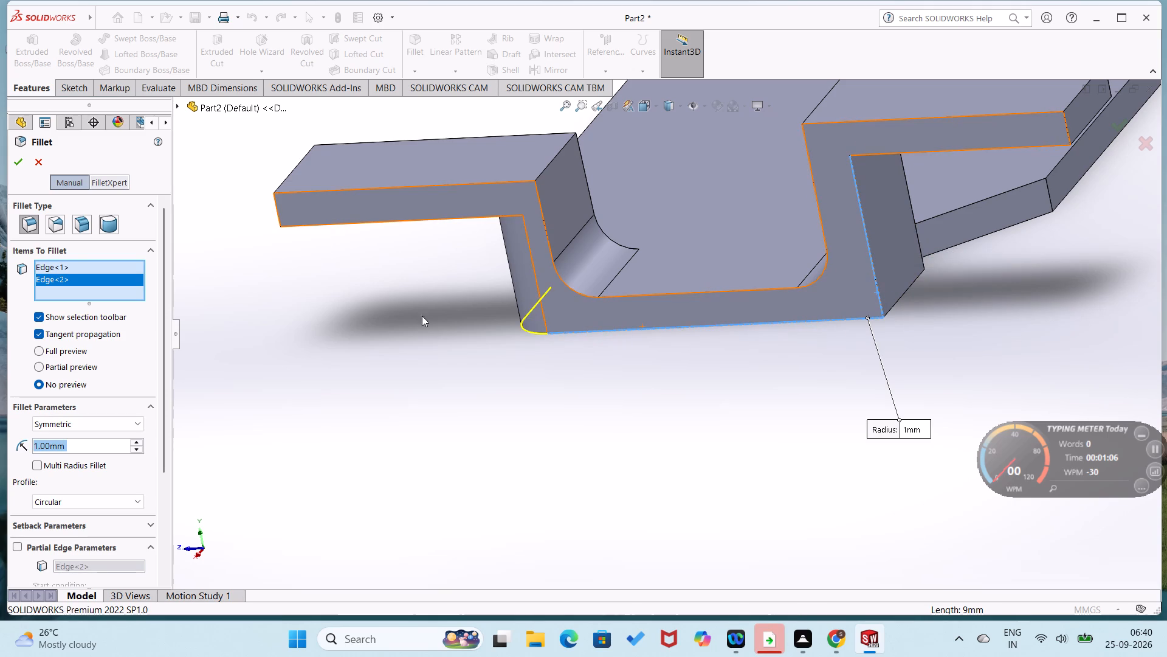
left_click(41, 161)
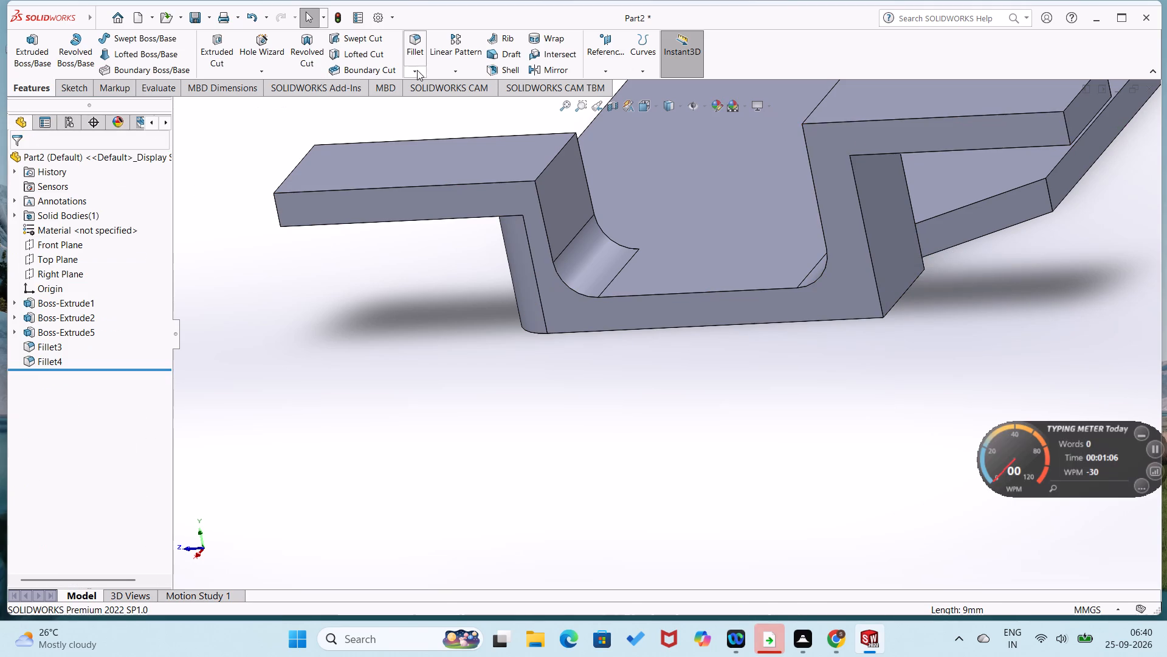
Fillet the U-shaped profile's front bottom edge and the outer front edge of the leg opposite the origin with a 1 mm radius.
left_click(417, 70)
left_click(416, 83)
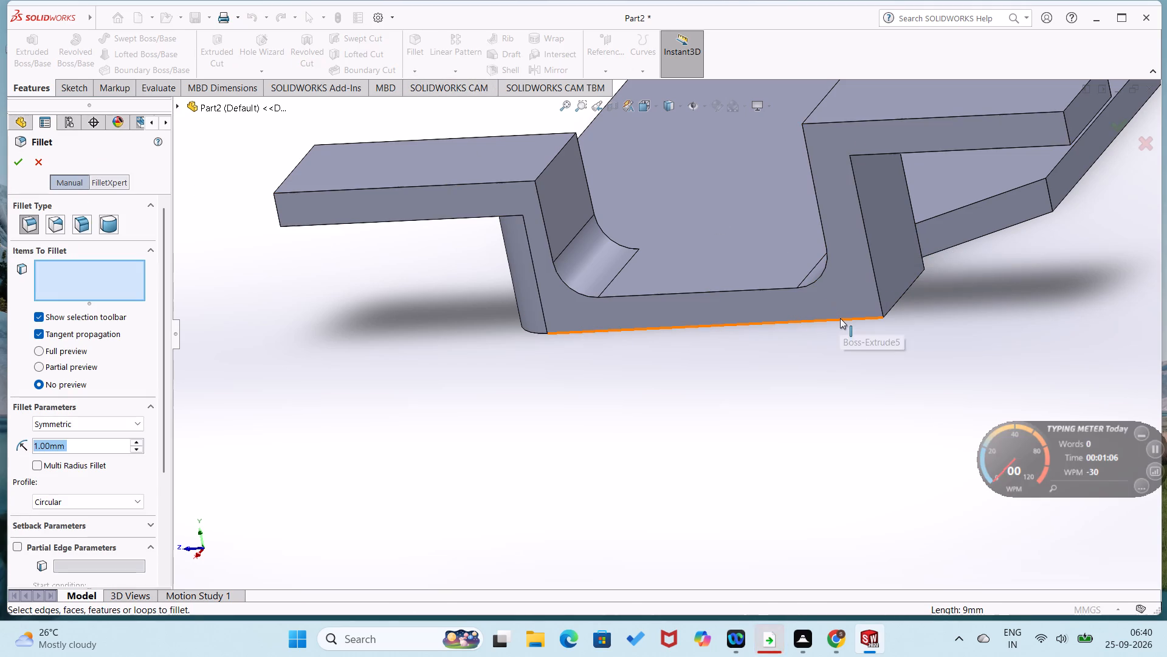
left_click(840, 320)
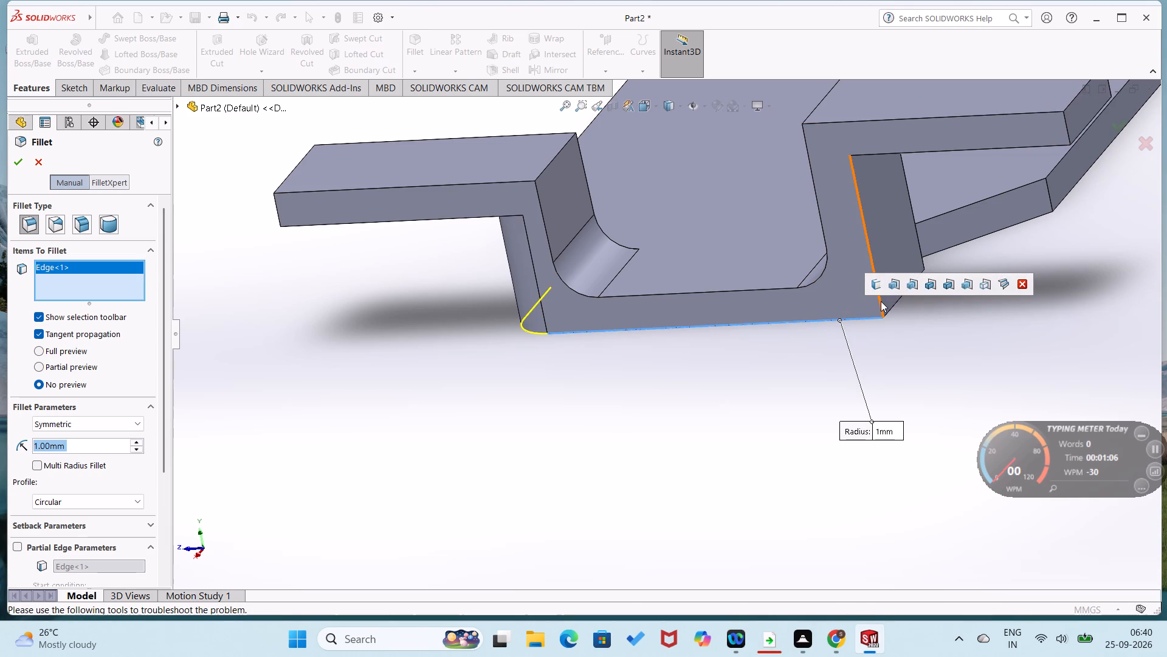
left_click(881, 301)
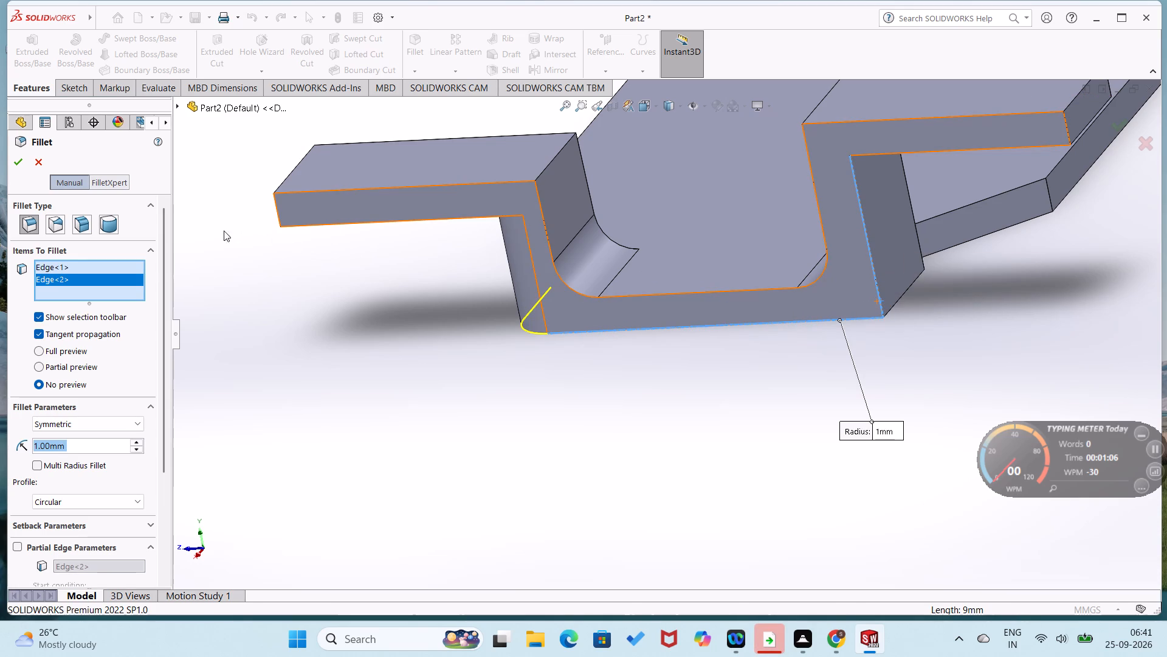
left_click(19, 161)
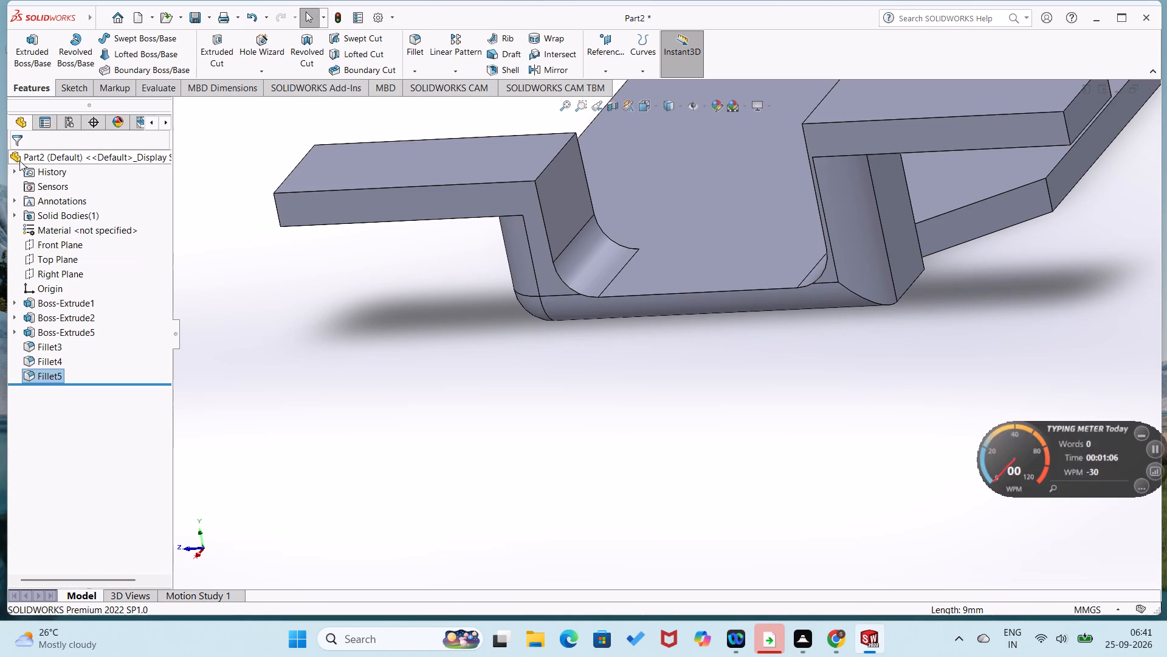
Undo the fillet on the U-shaped profile's front bottom edge and the outer front edge of the leg opposite the origin.
left_click(585, 369)
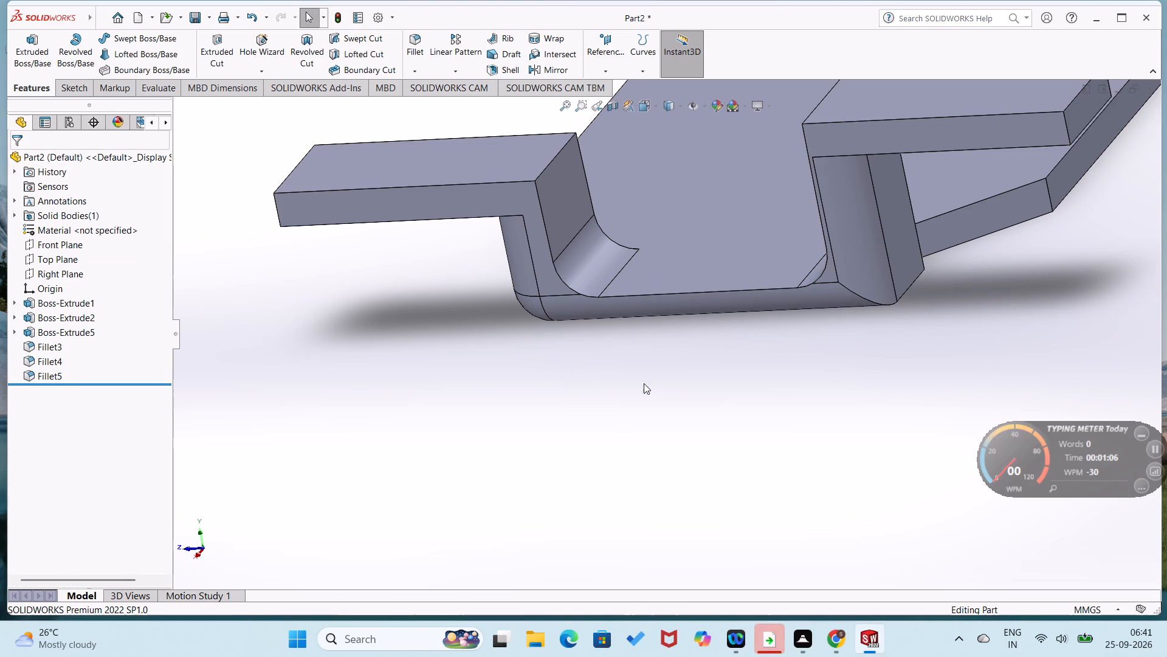
middle_click_drag(645, 386, 729, 384)
middle_click_drag(725, 384, 642, 390)
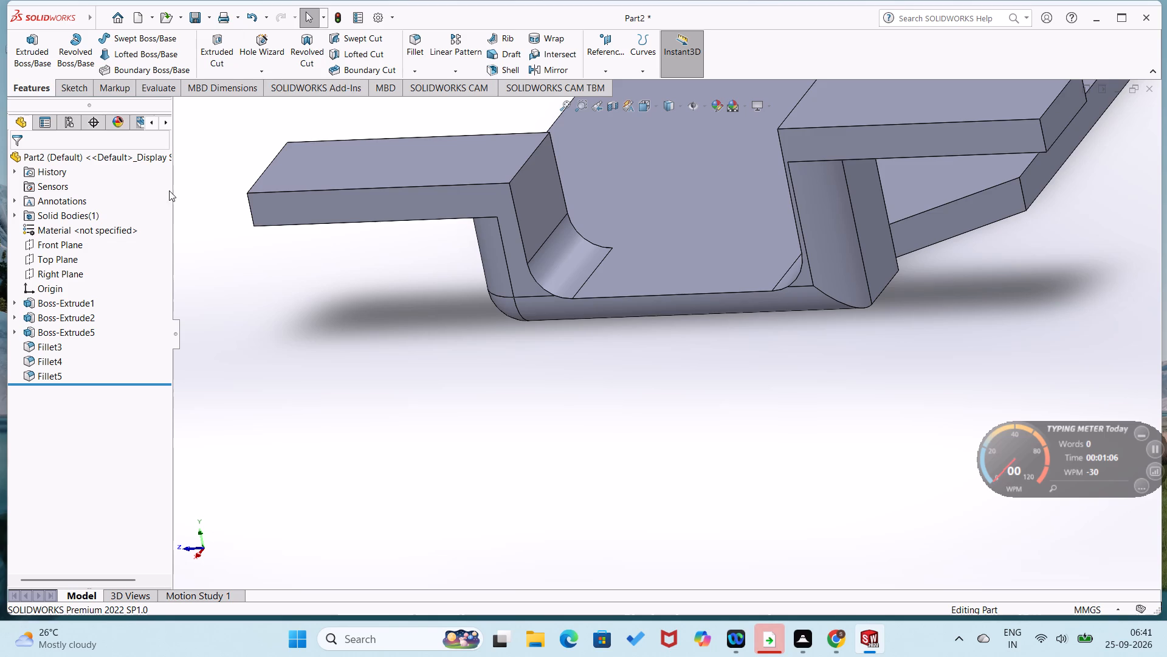
key("ctrl+z")
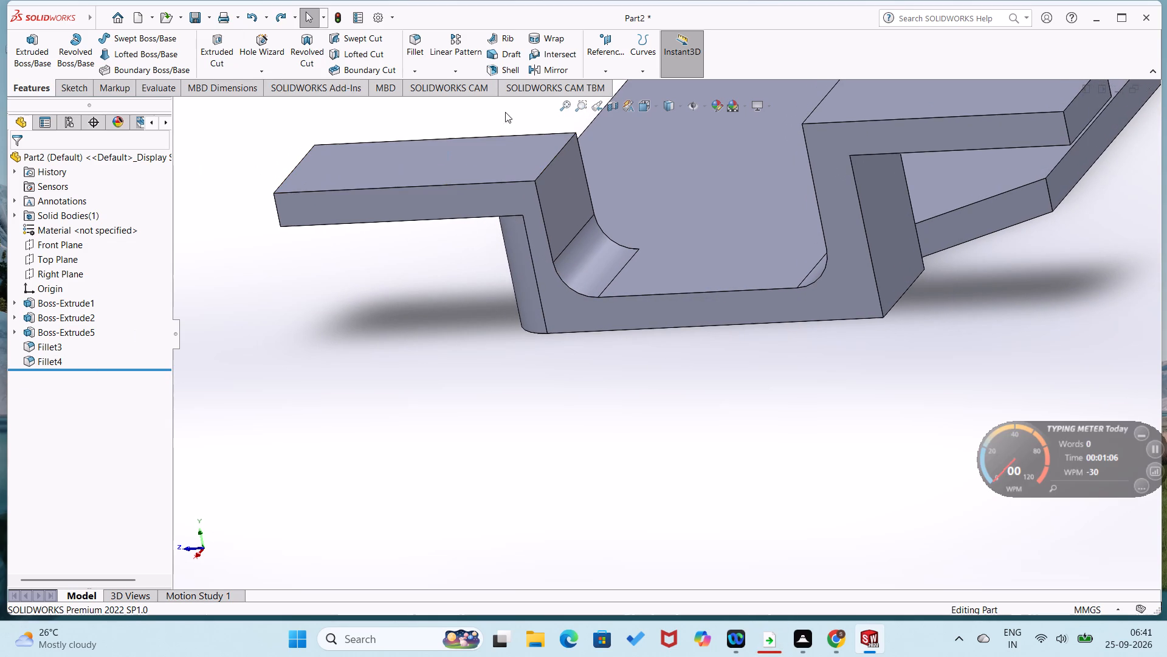
Fillet the outer front vertical edge and outer bottom edge of the U-shaped profile's leg opposite the origin with a 1 mm radius.
left_click(422, 75)
left_click(424, 83)
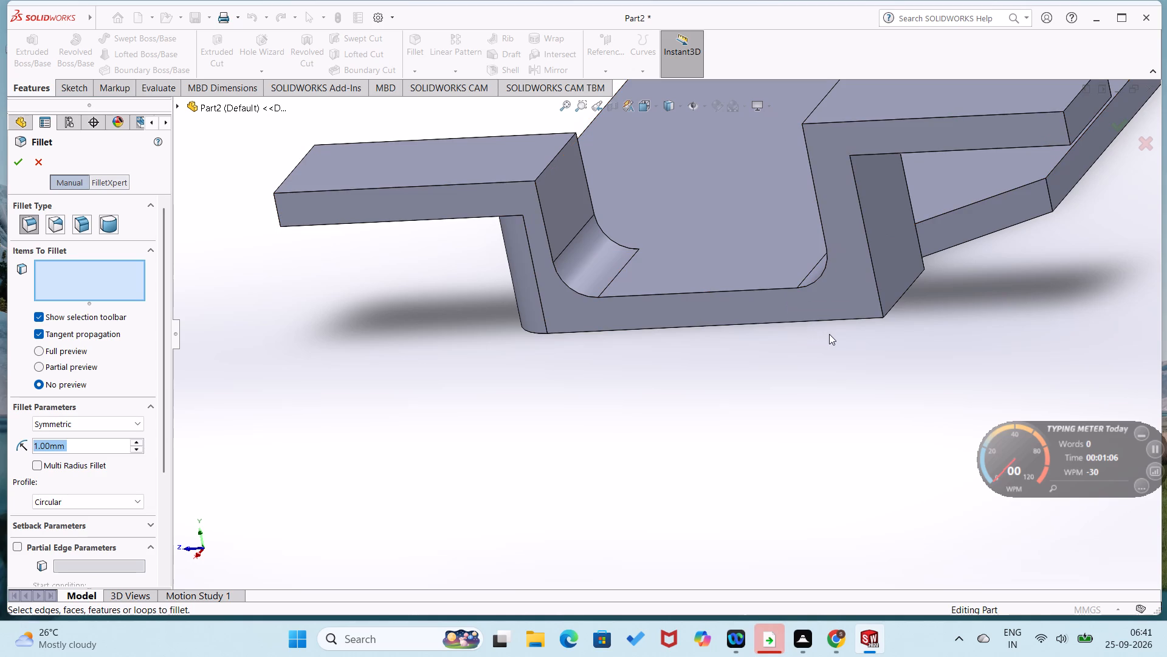
left_click(893, 309)
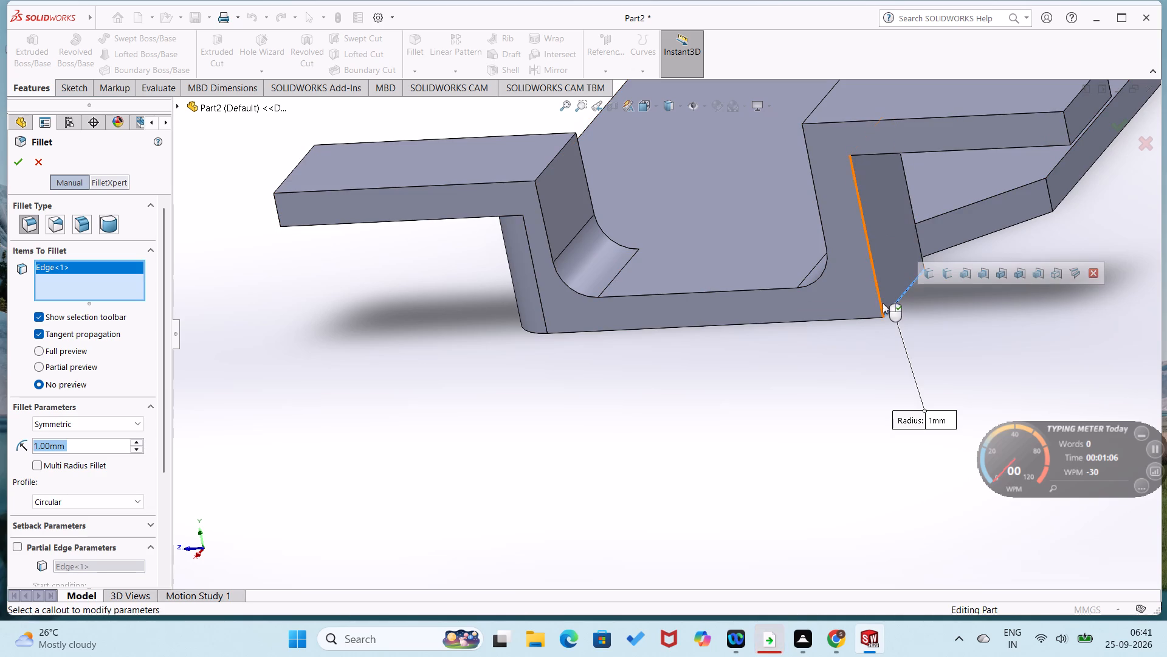
left_click(881, 301)
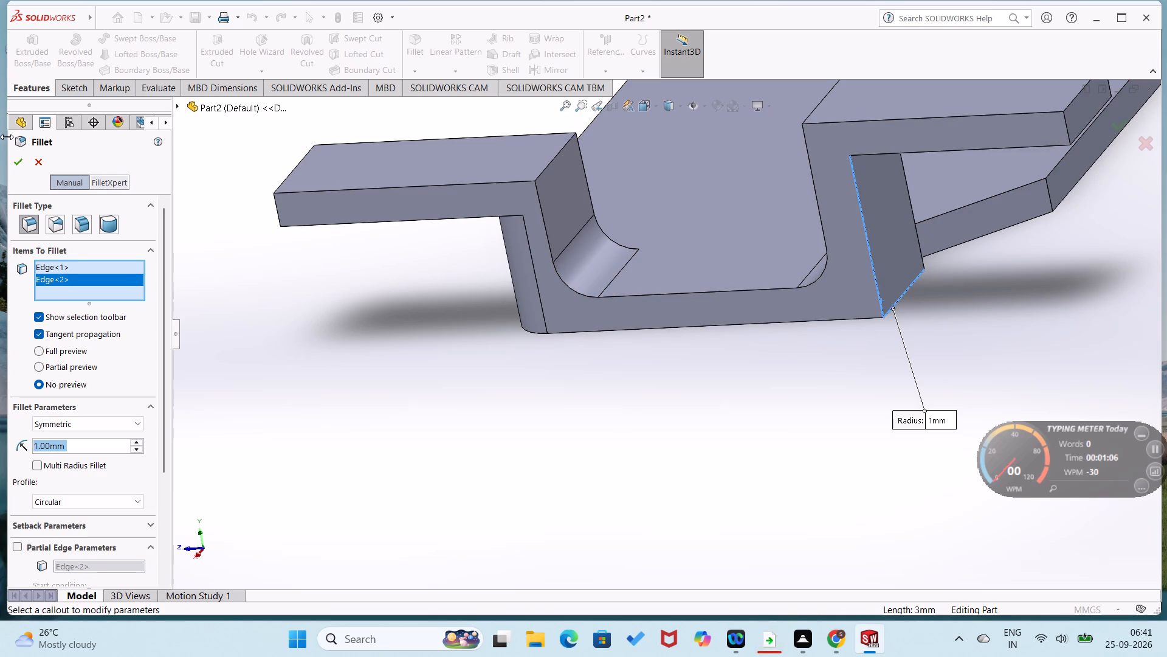
left_click(13, 167)
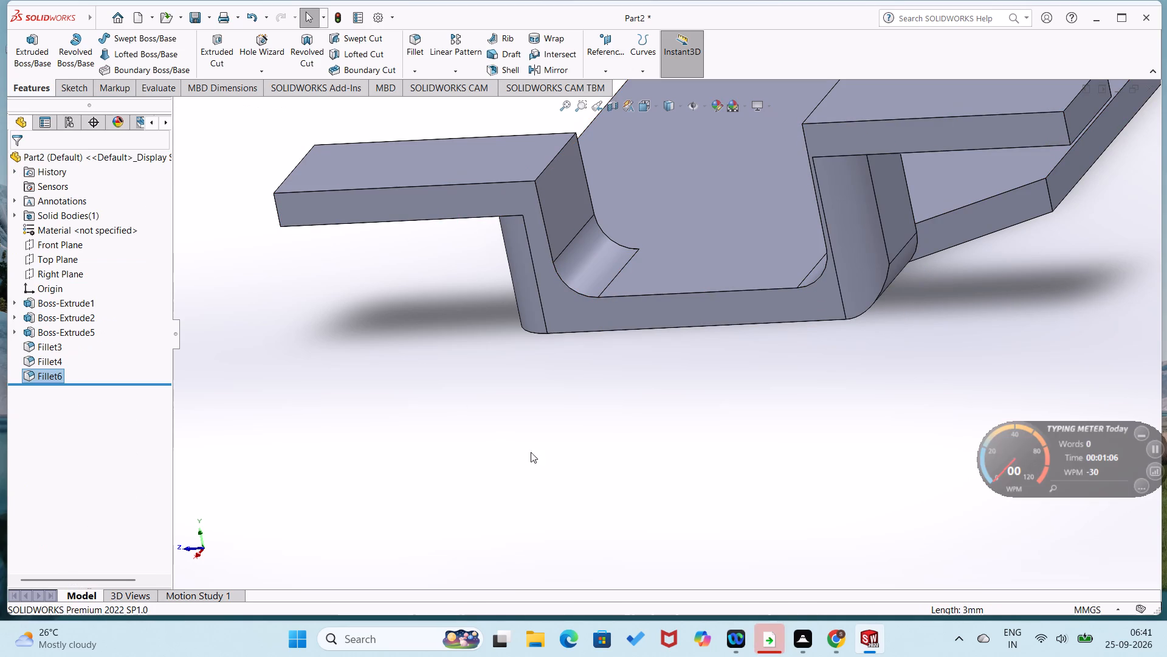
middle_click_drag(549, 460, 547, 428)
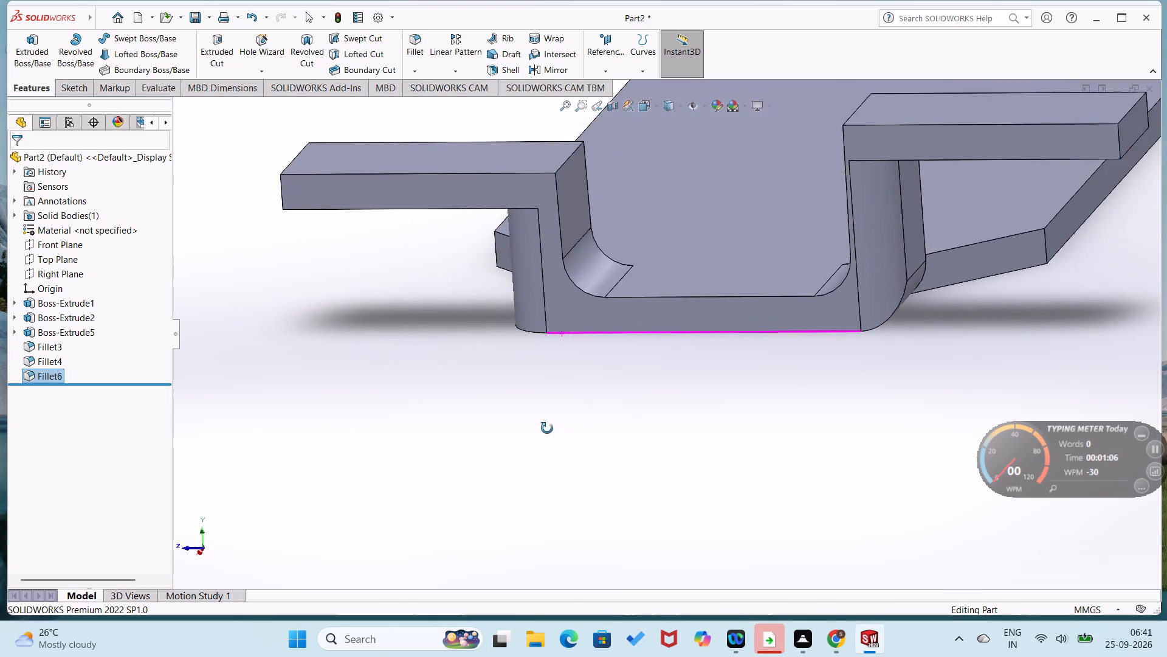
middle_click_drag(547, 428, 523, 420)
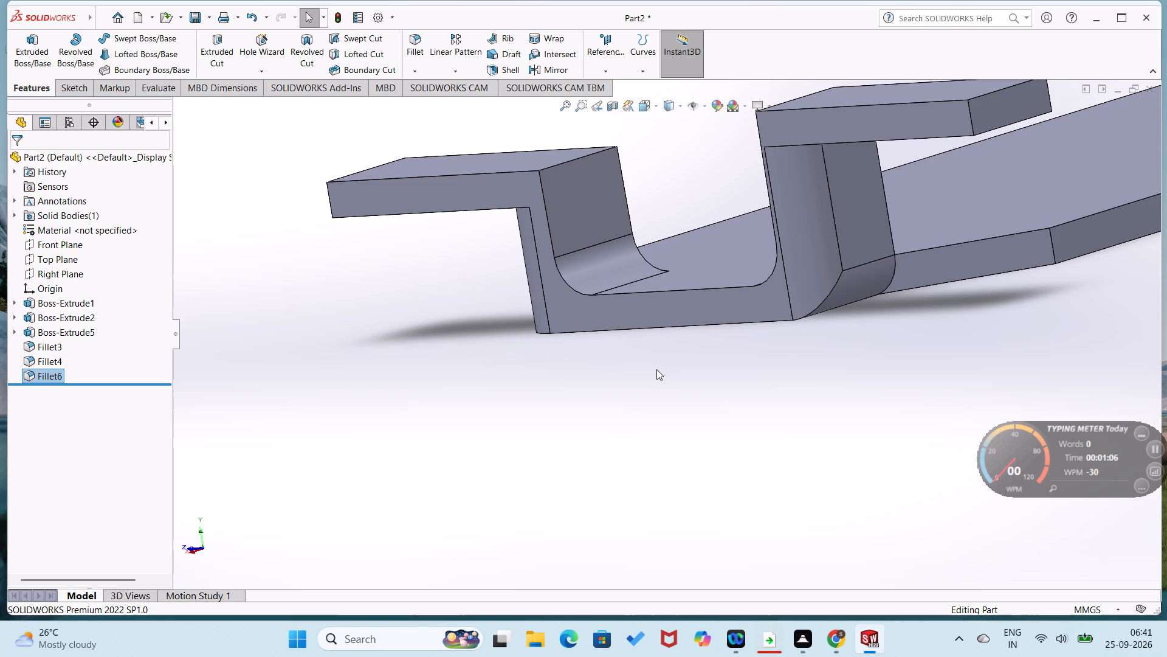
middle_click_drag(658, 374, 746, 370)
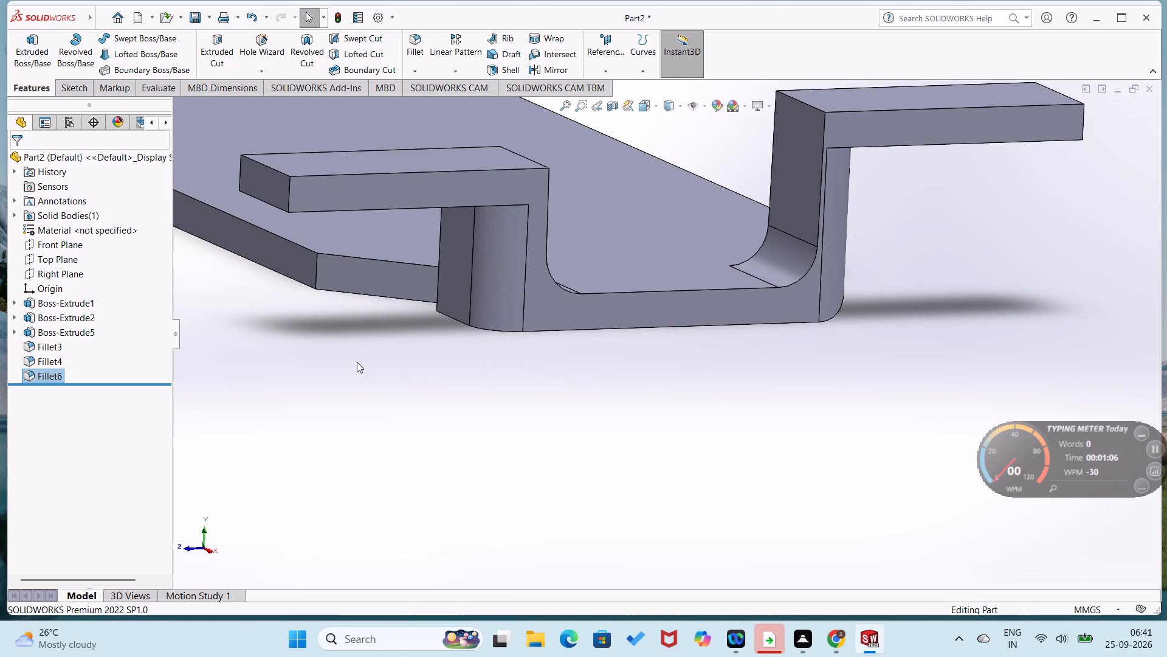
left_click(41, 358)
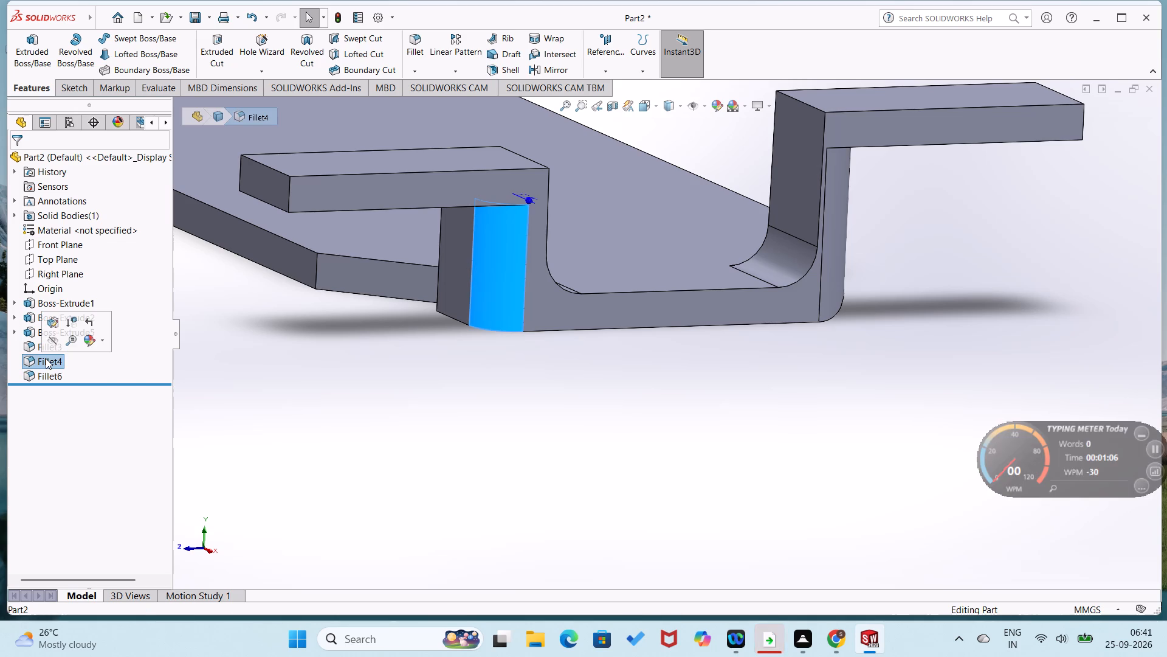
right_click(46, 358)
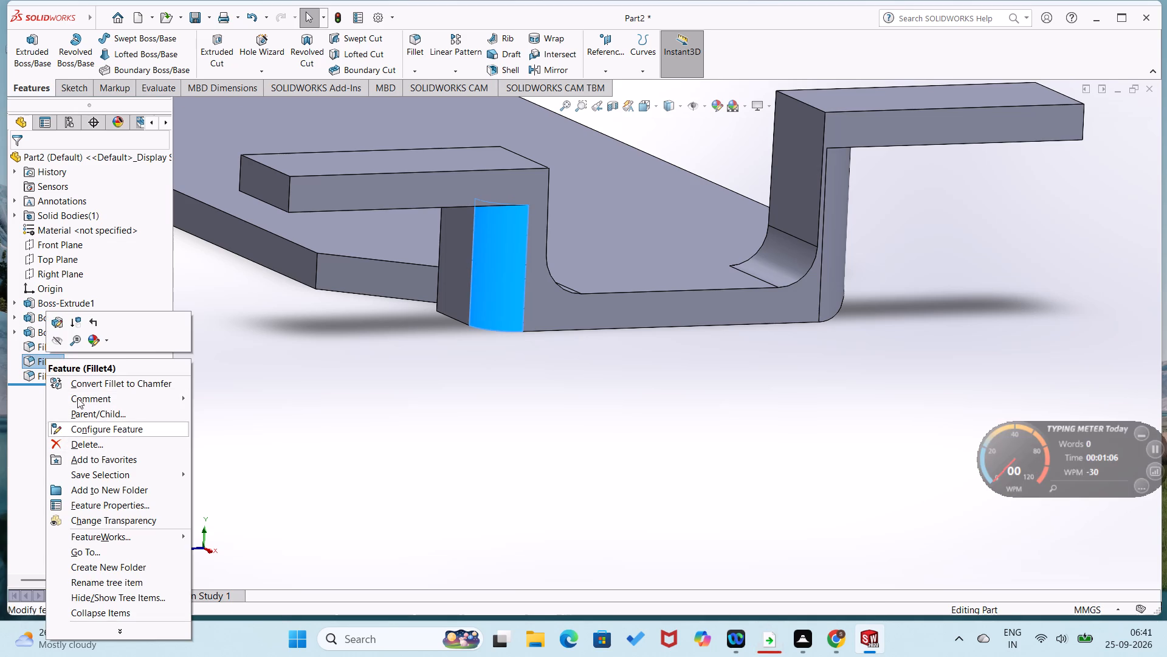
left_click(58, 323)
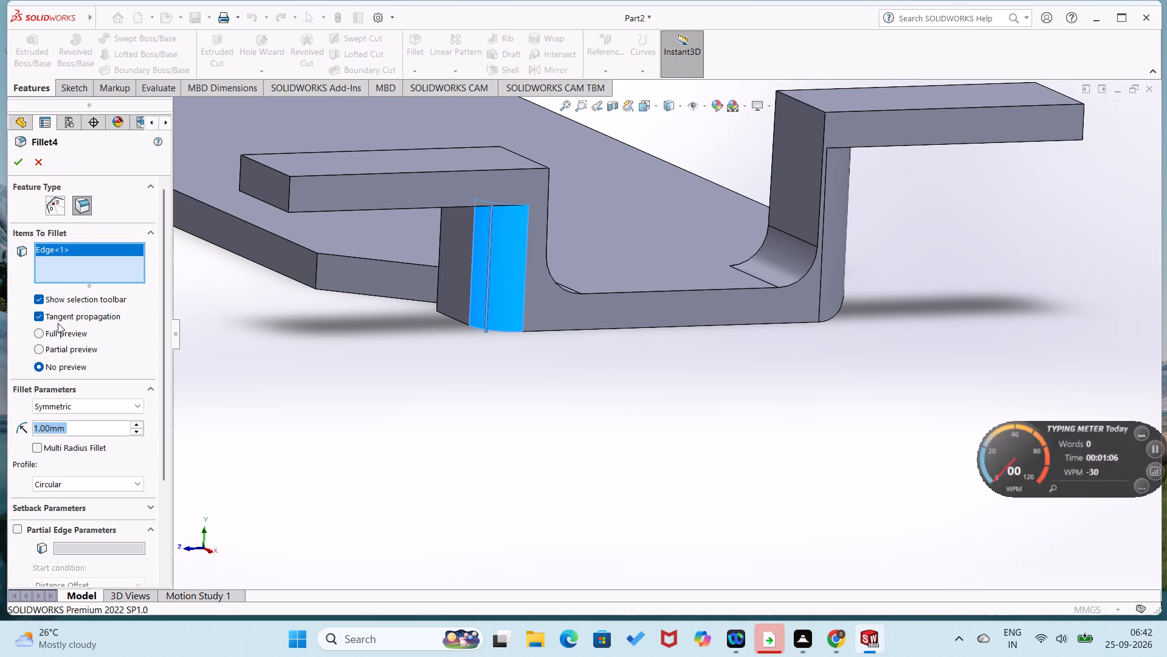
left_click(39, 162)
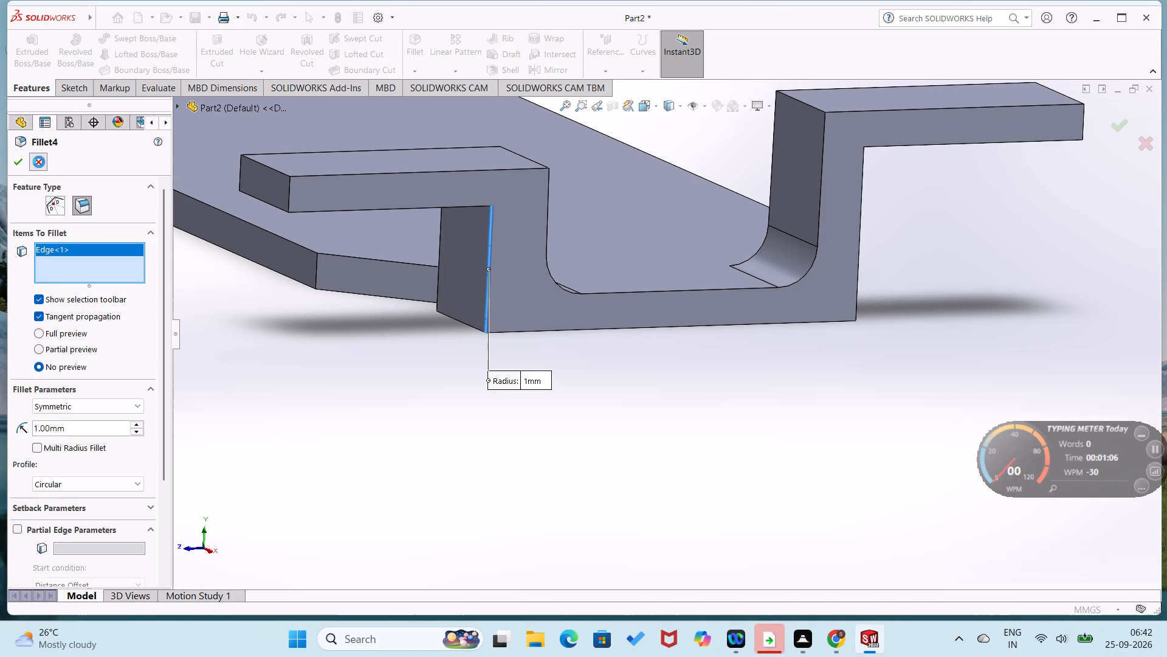
Delete the fillet feature on the outer front vertical edge of the U-shaped profile's origin-side leg.
right_click(54, 366)
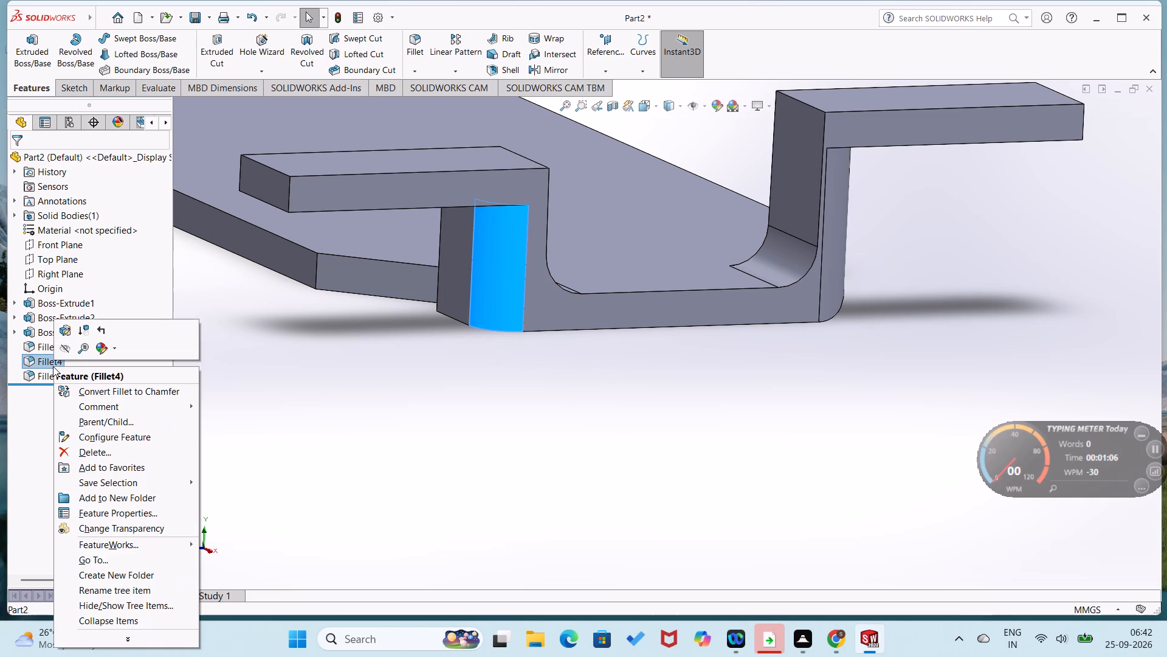
left_click(86, 451)
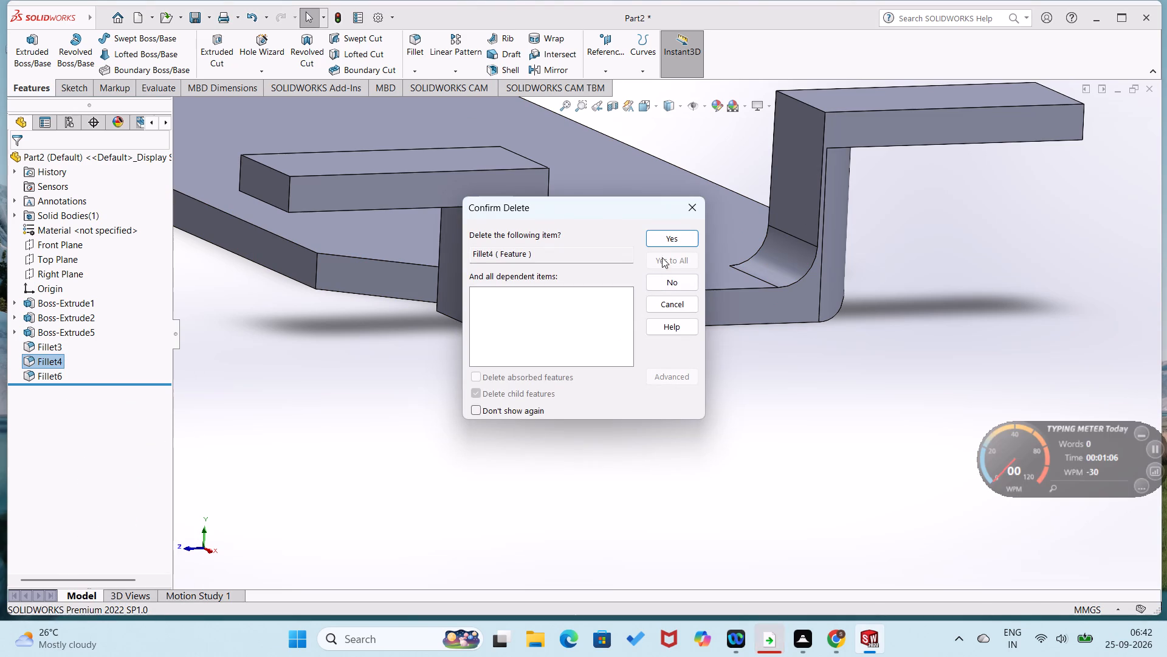
left_click(676, 235)
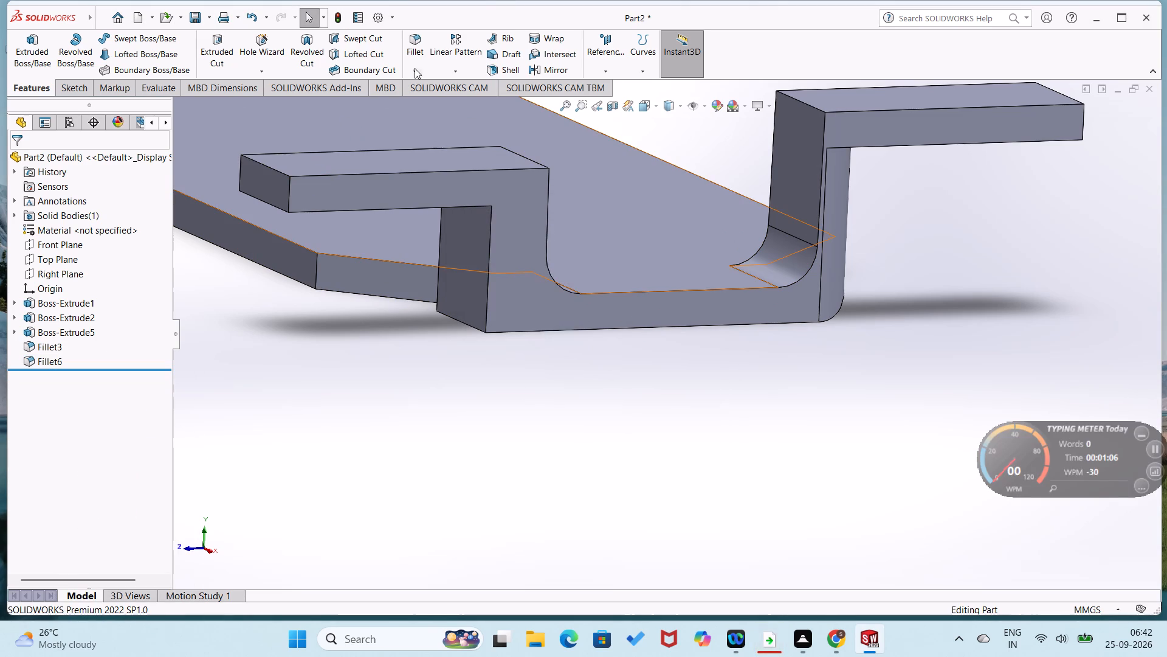
Fillet the outer bottom edge and outer front vertical edge of the U-shaped profile's origin-side leg with a 1 mm radius.
left_click(409, 67)
left_click(419, 85)
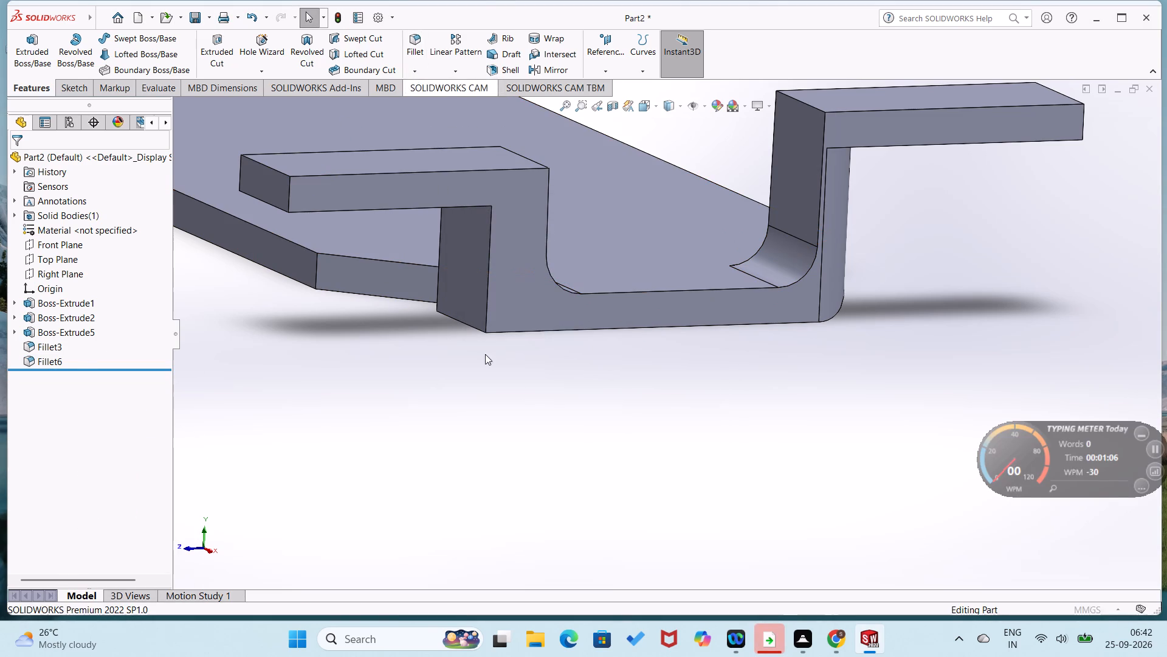
left_click(474, 327)
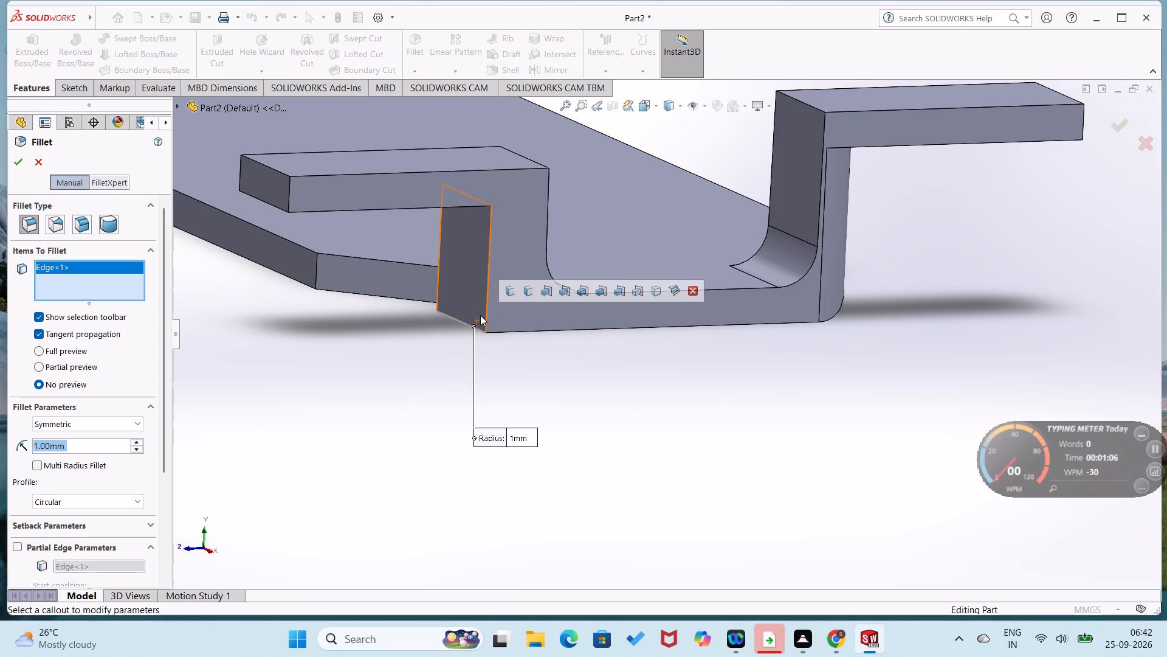
left_click(486, 310)
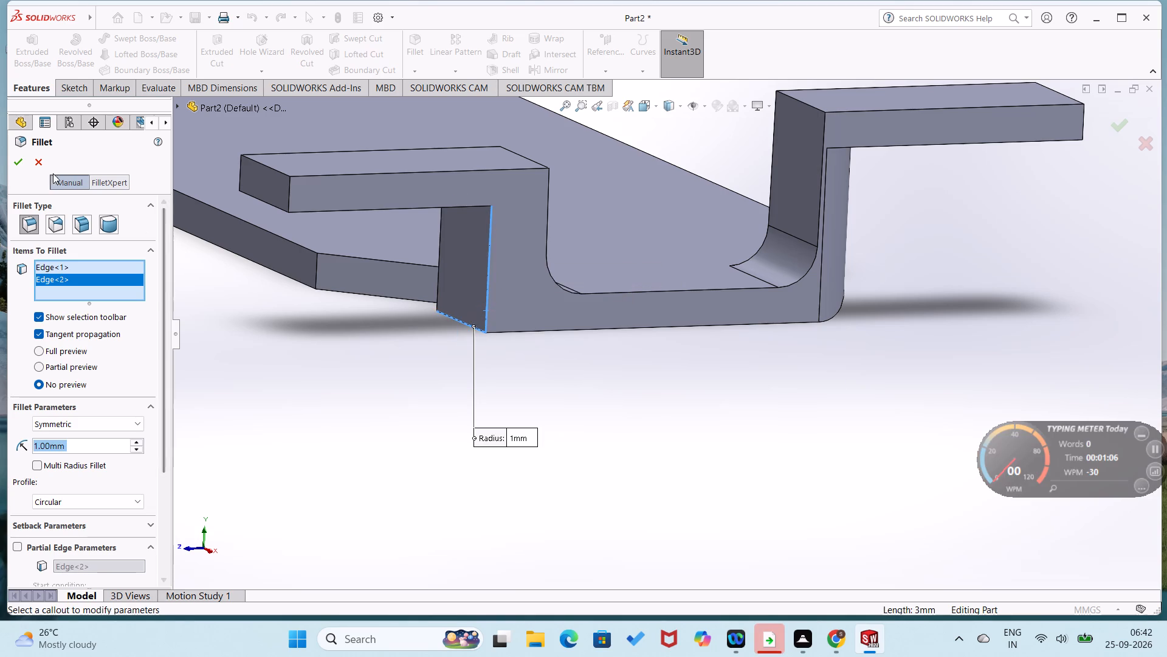
left_click(22, 164)
left_click(382, 440)
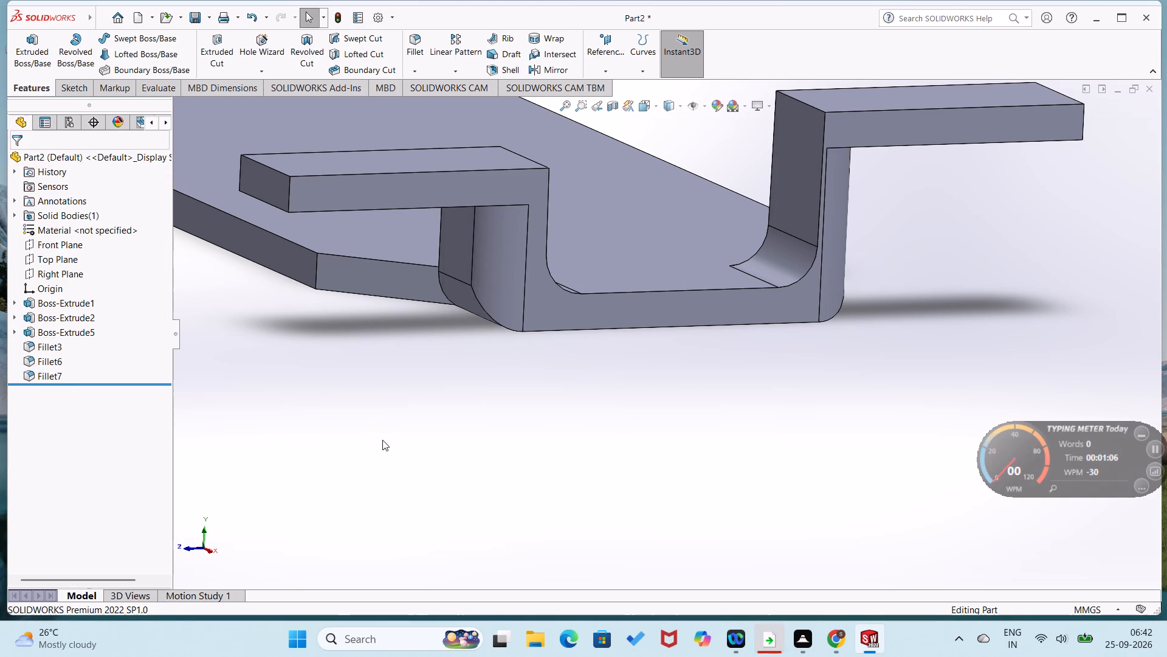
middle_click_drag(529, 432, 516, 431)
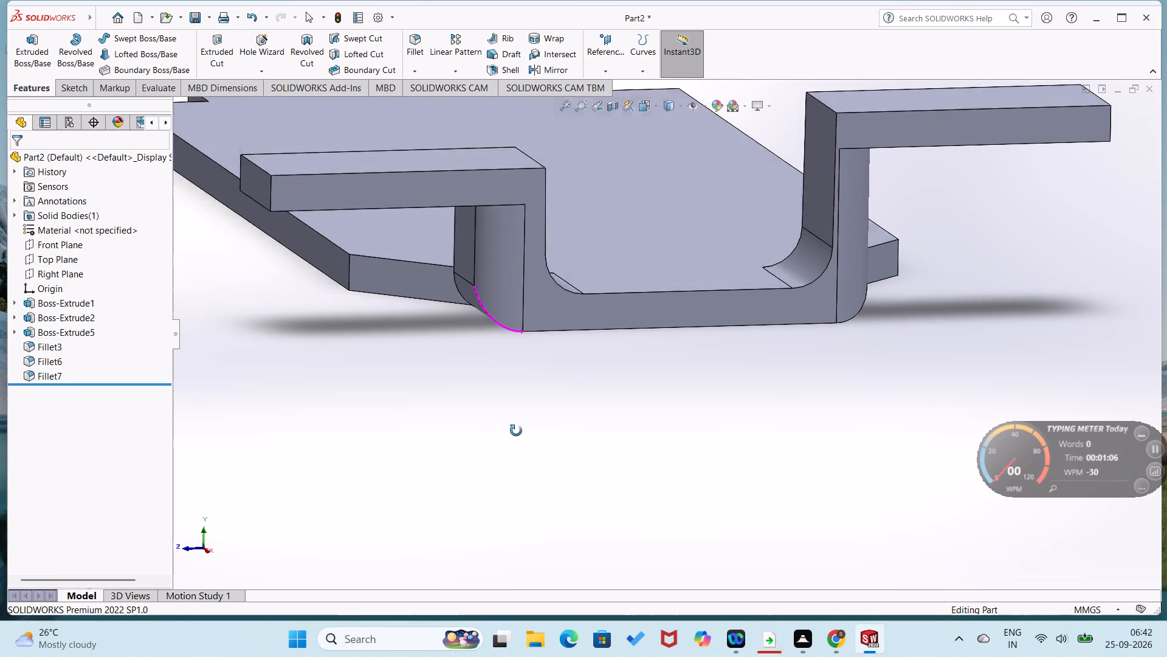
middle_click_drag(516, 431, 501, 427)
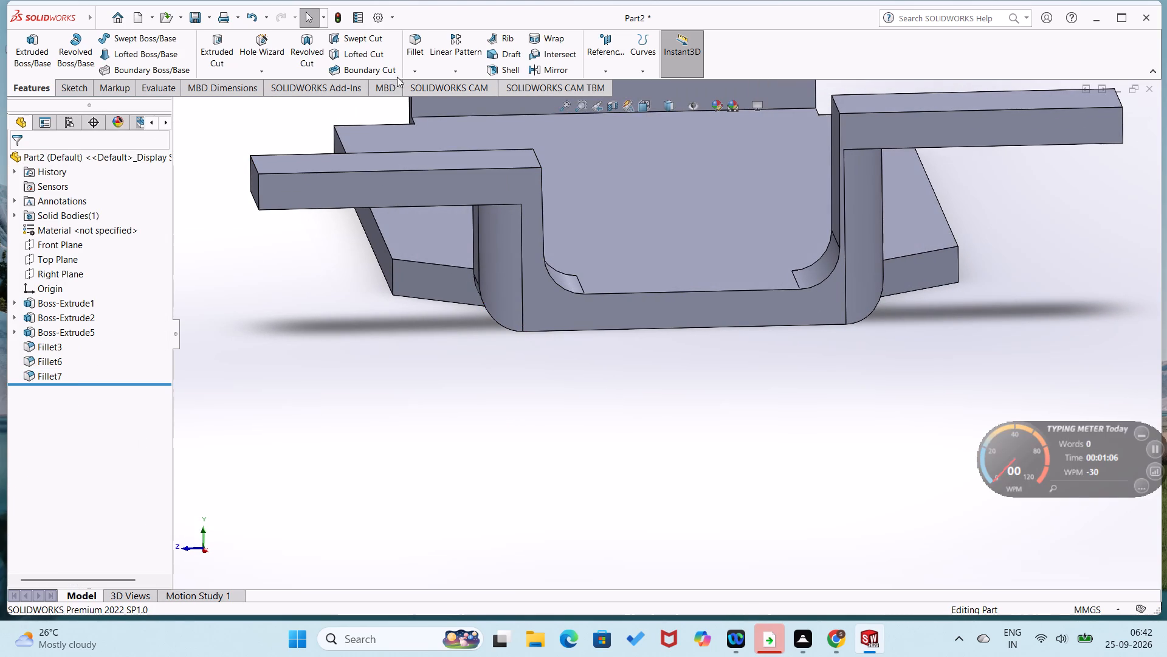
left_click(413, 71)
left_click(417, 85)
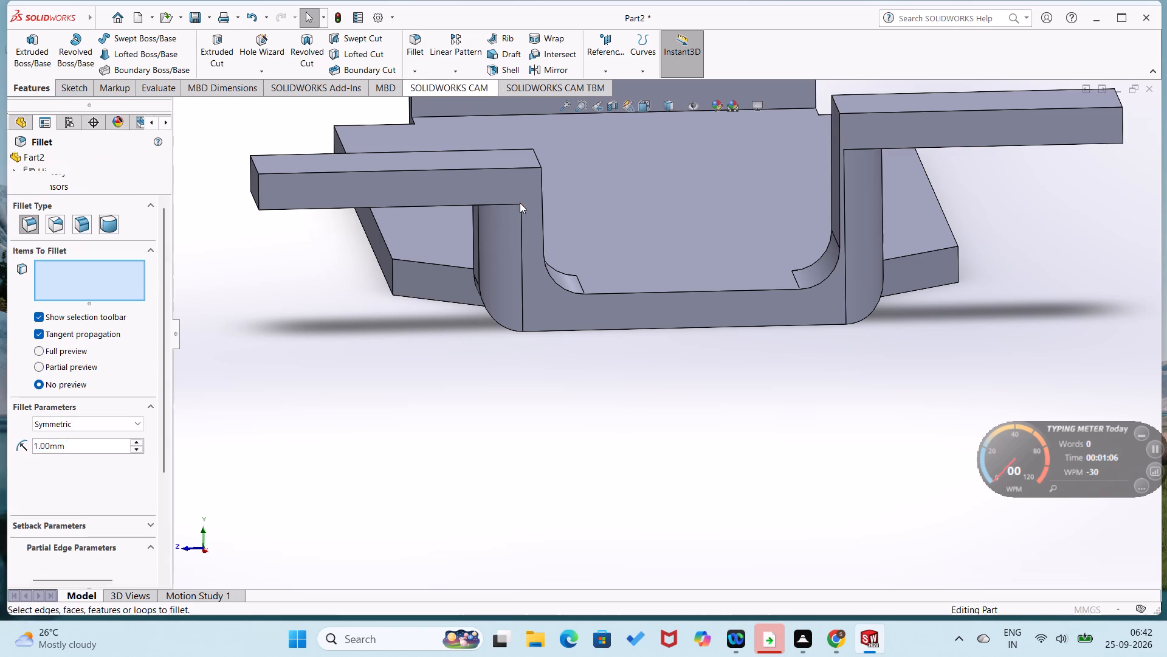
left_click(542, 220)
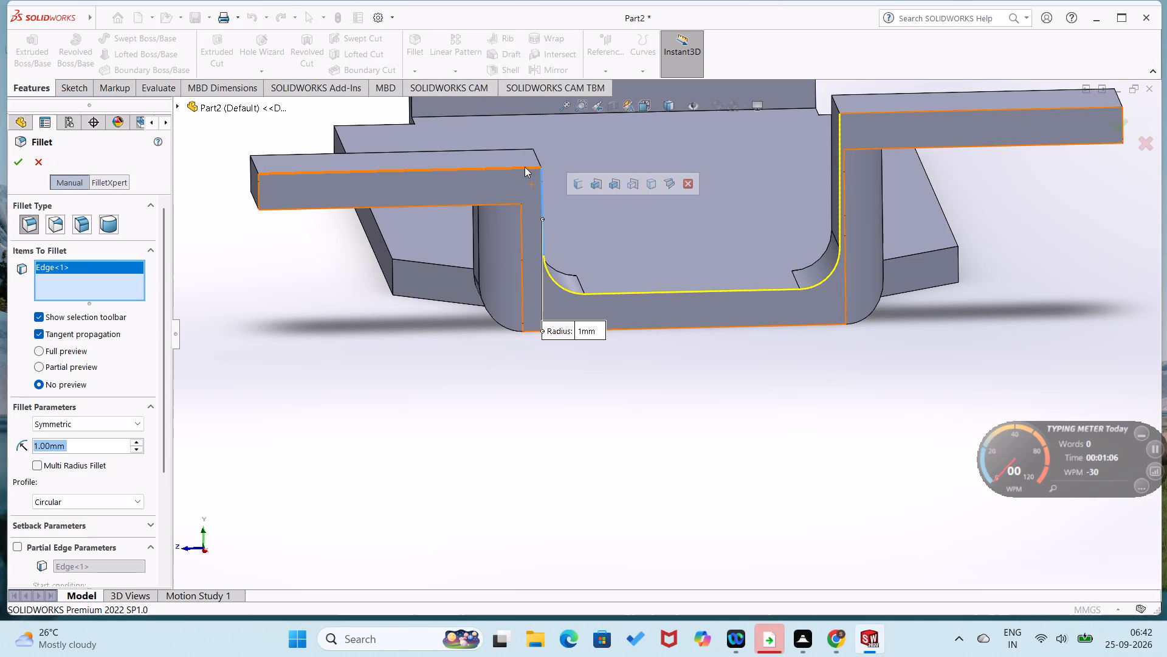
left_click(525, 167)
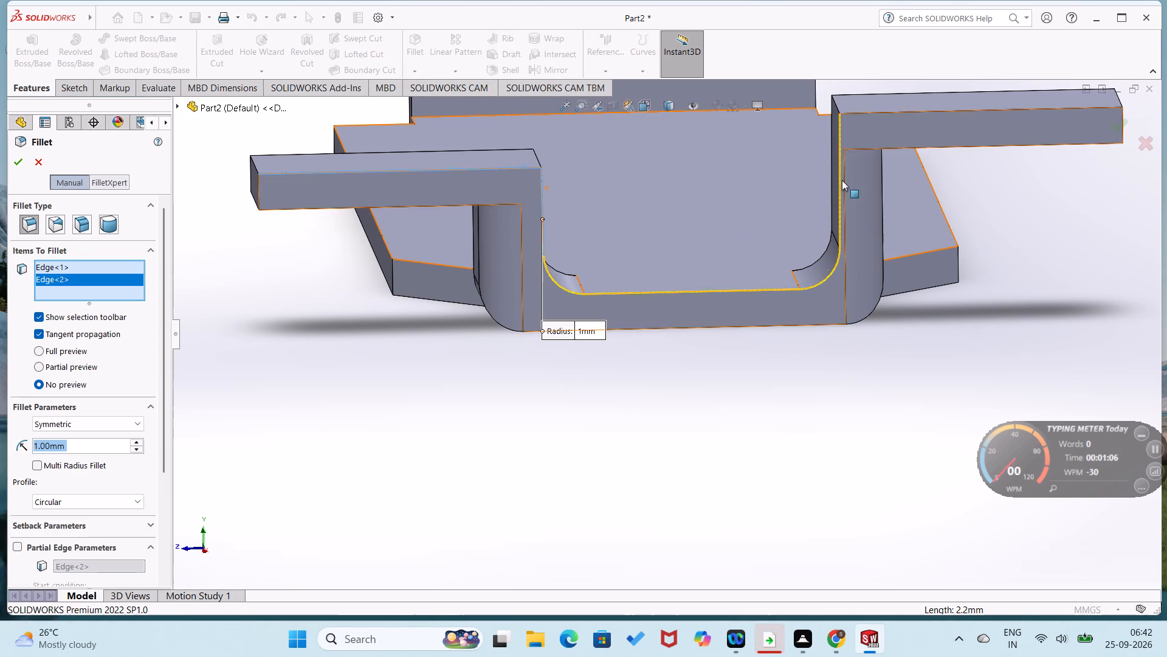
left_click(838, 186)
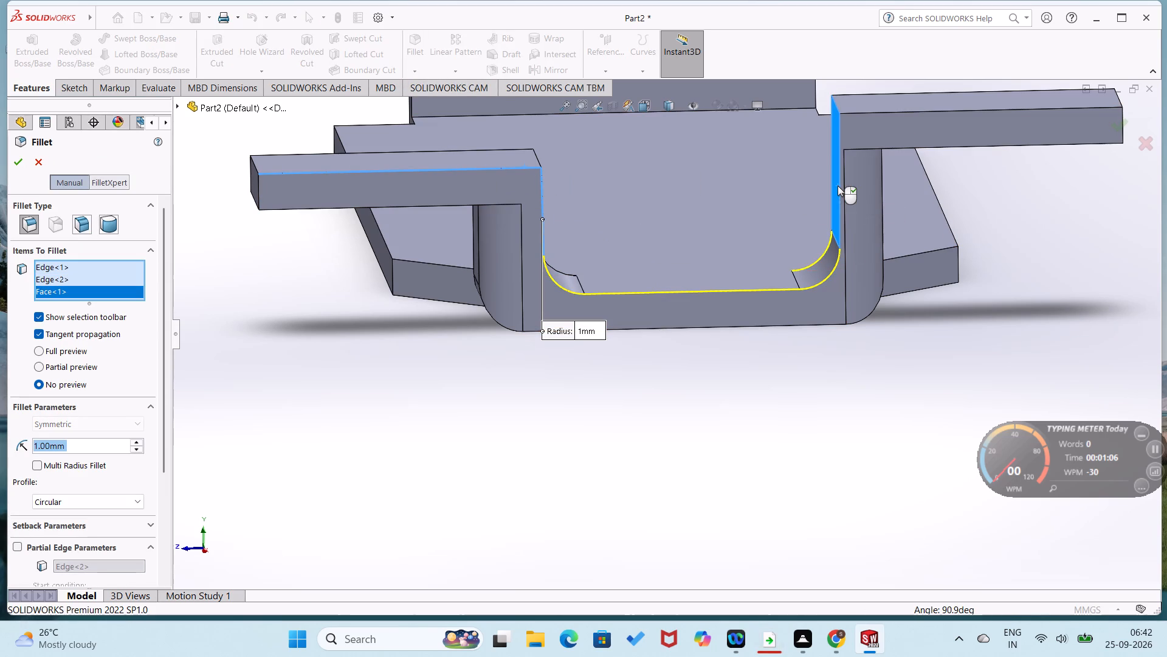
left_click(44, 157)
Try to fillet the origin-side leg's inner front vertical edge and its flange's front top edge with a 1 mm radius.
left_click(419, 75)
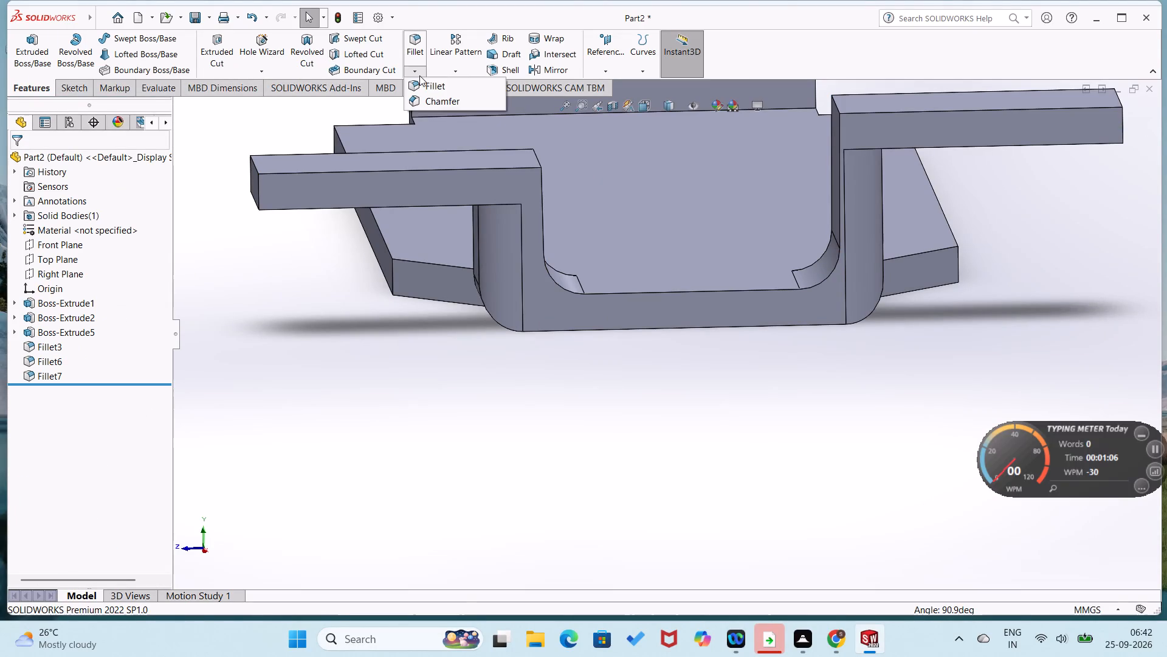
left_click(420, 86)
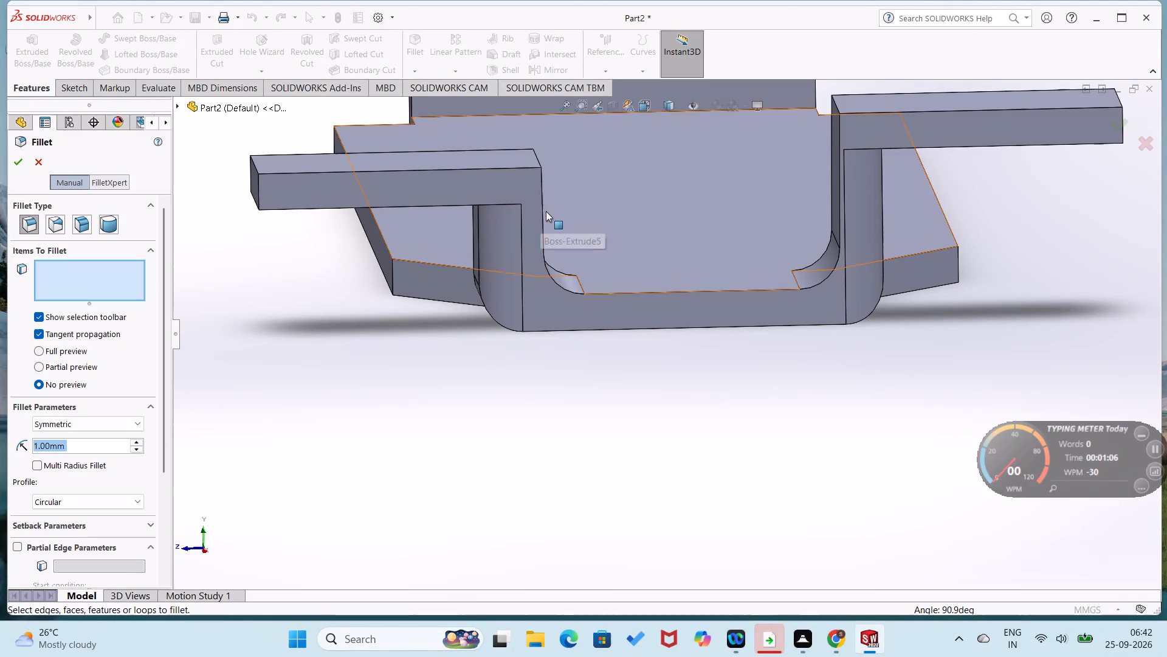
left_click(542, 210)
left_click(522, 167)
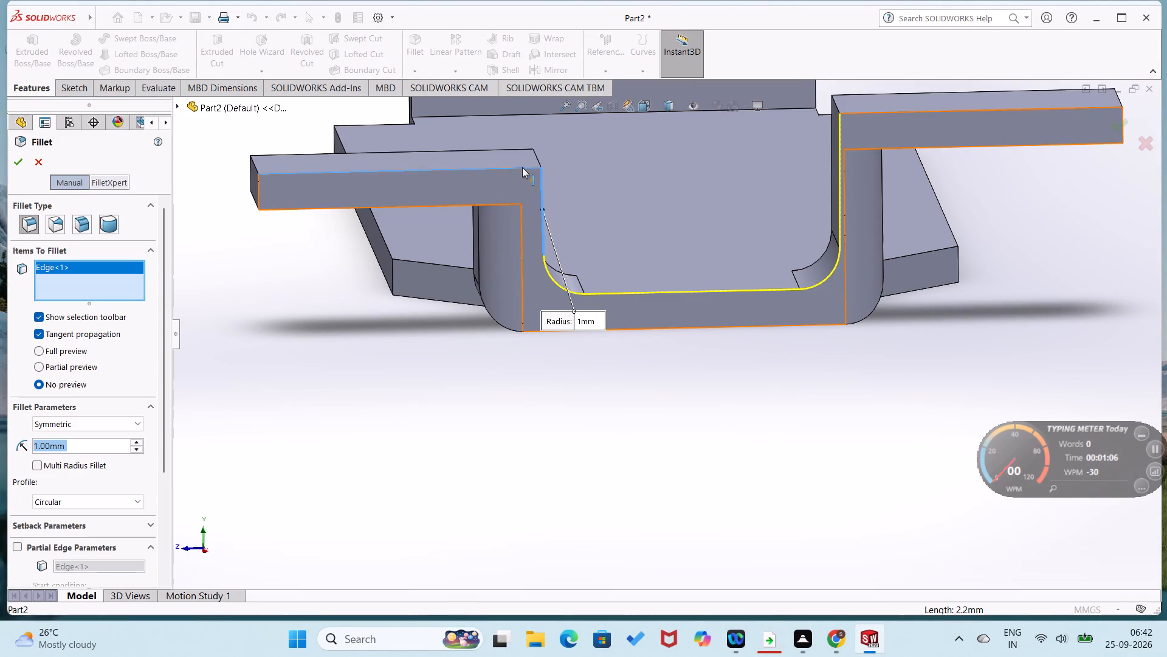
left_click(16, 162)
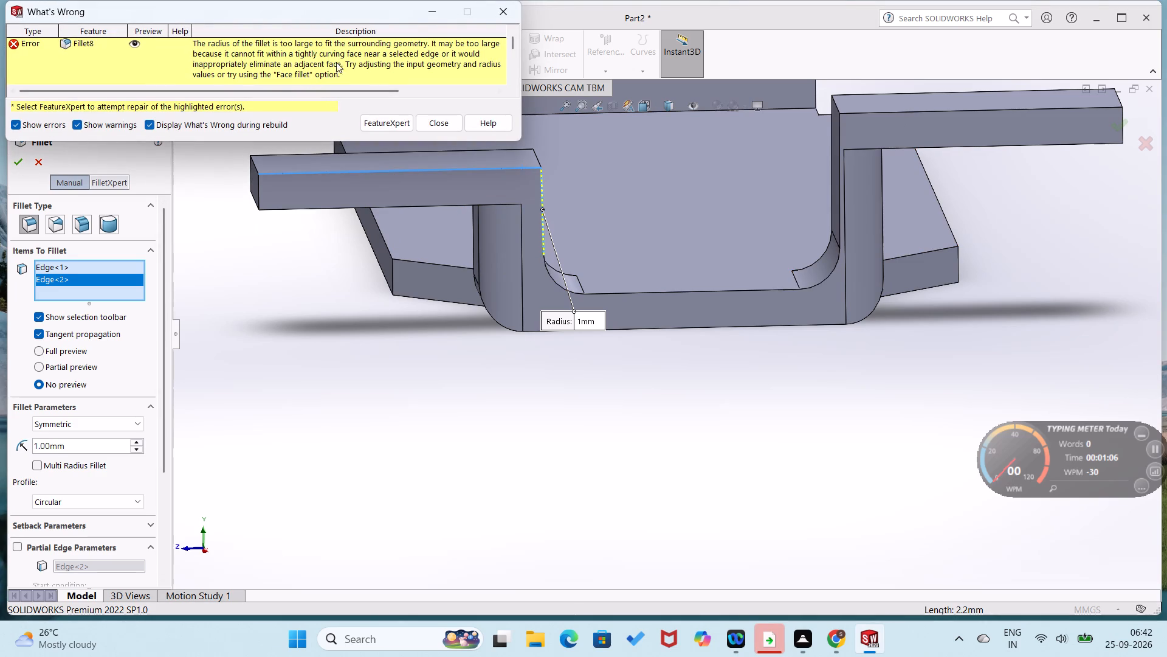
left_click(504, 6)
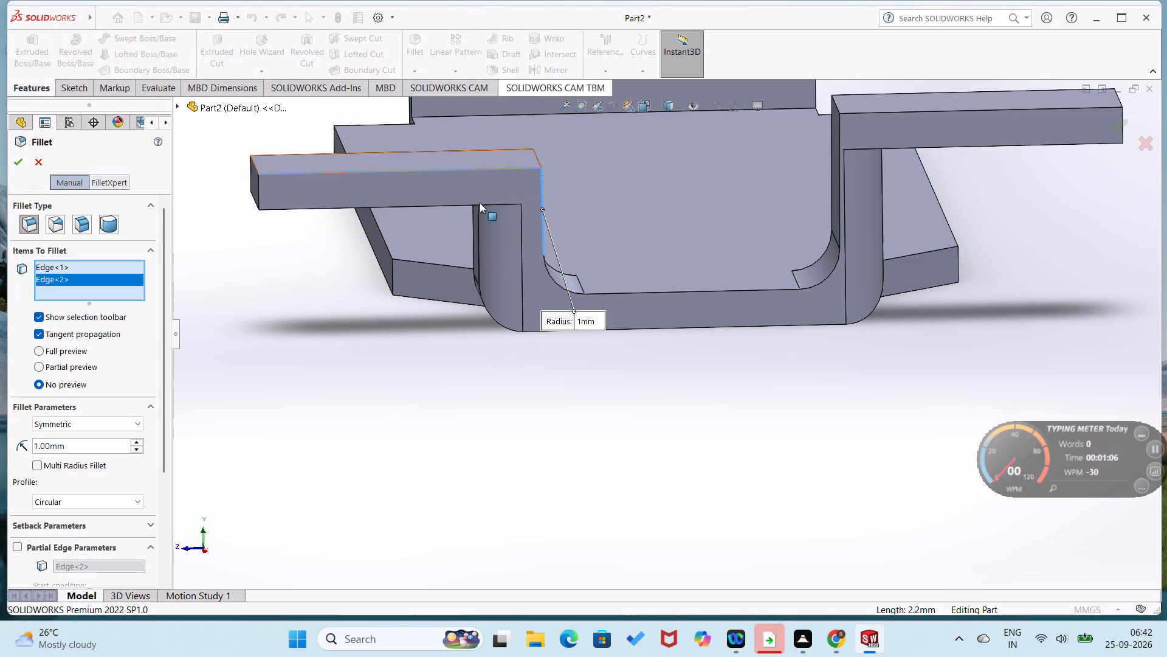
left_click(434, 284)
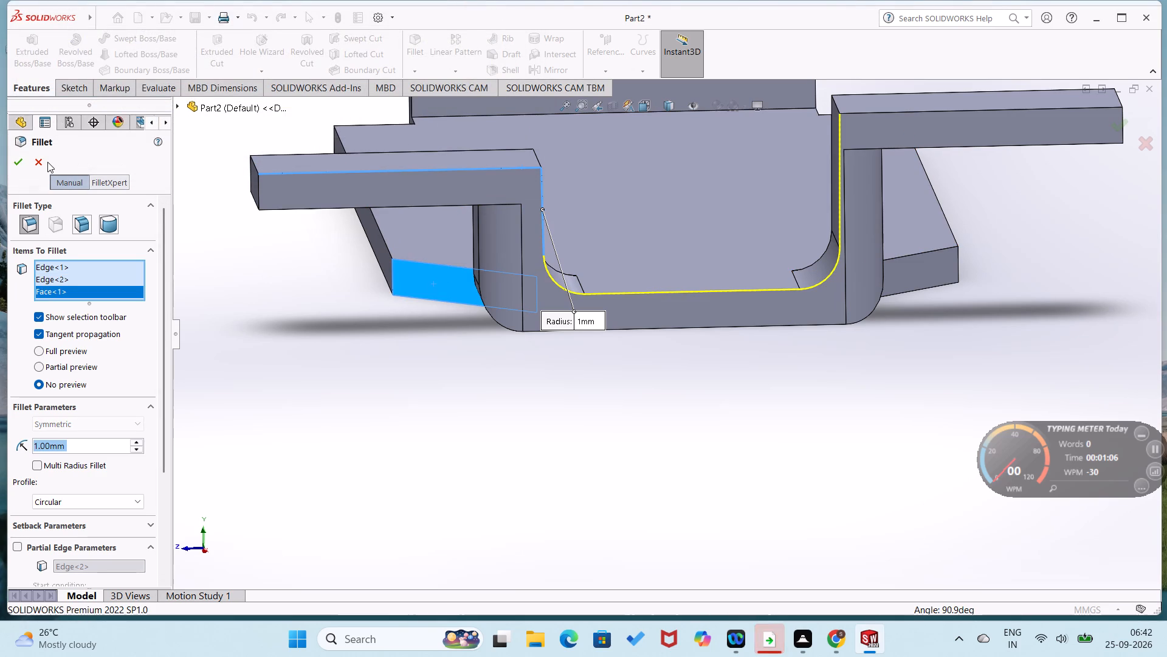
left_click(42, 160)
Fillet the origin-side flange's top edge at its bend into the leg and its front top edge with a 1 mm radius.
left_click(422, 66)
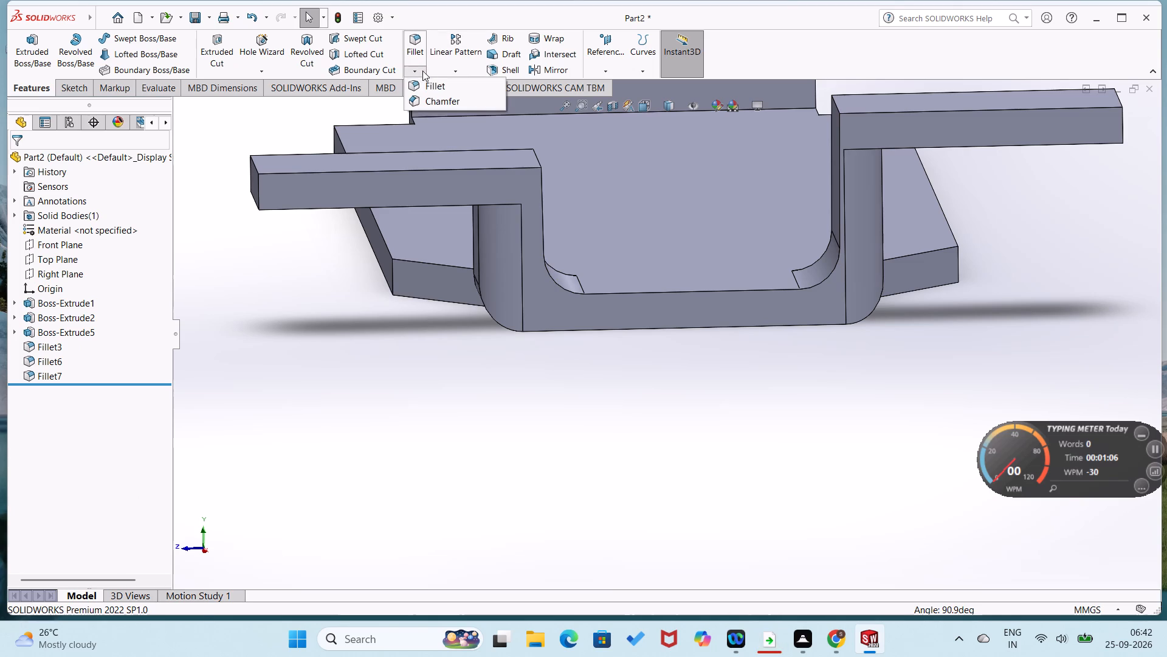
left_click(424, 81)
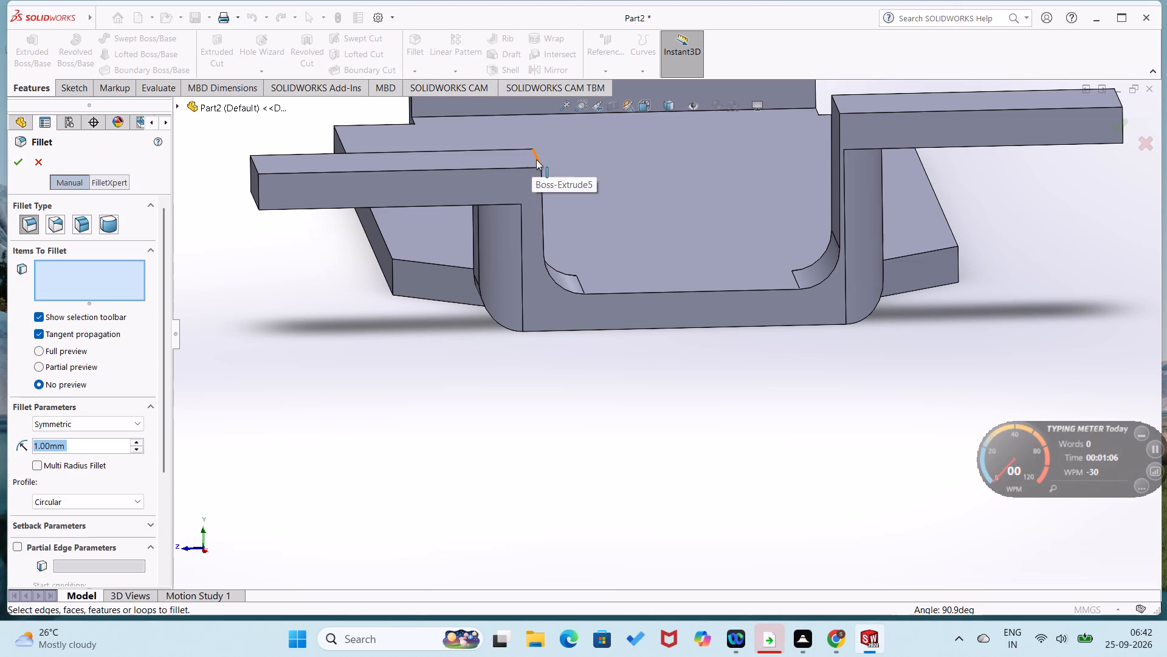
left_click(536, 159)
left_click(525, 167)
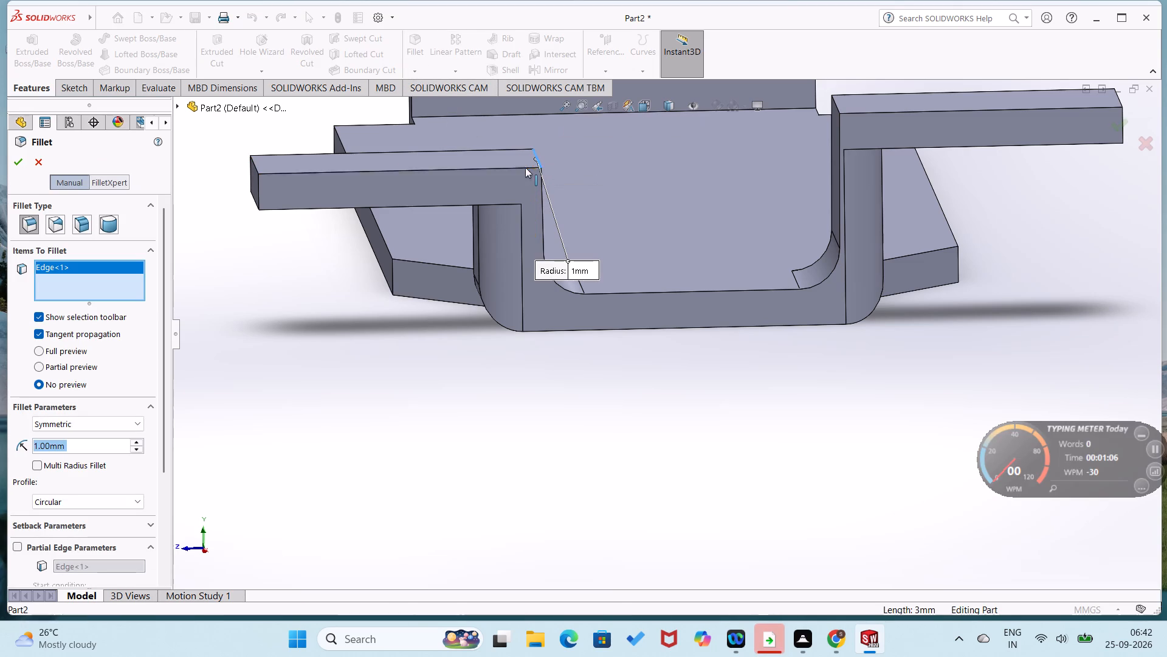
left_click(22, 164)
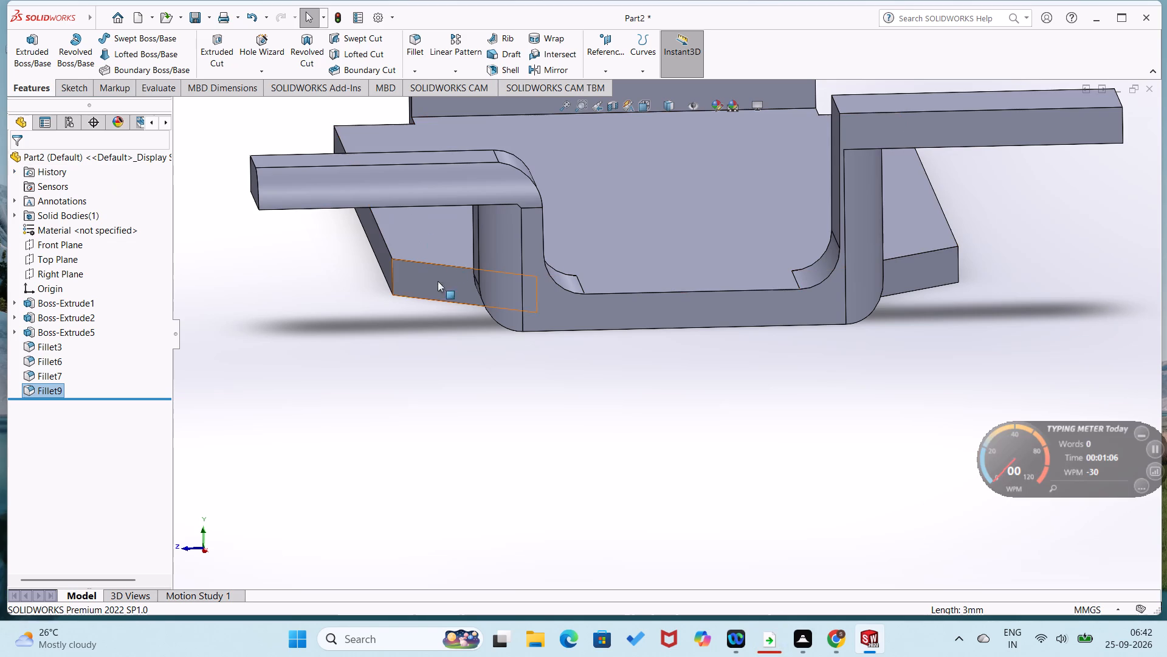
left_click(390, 327)
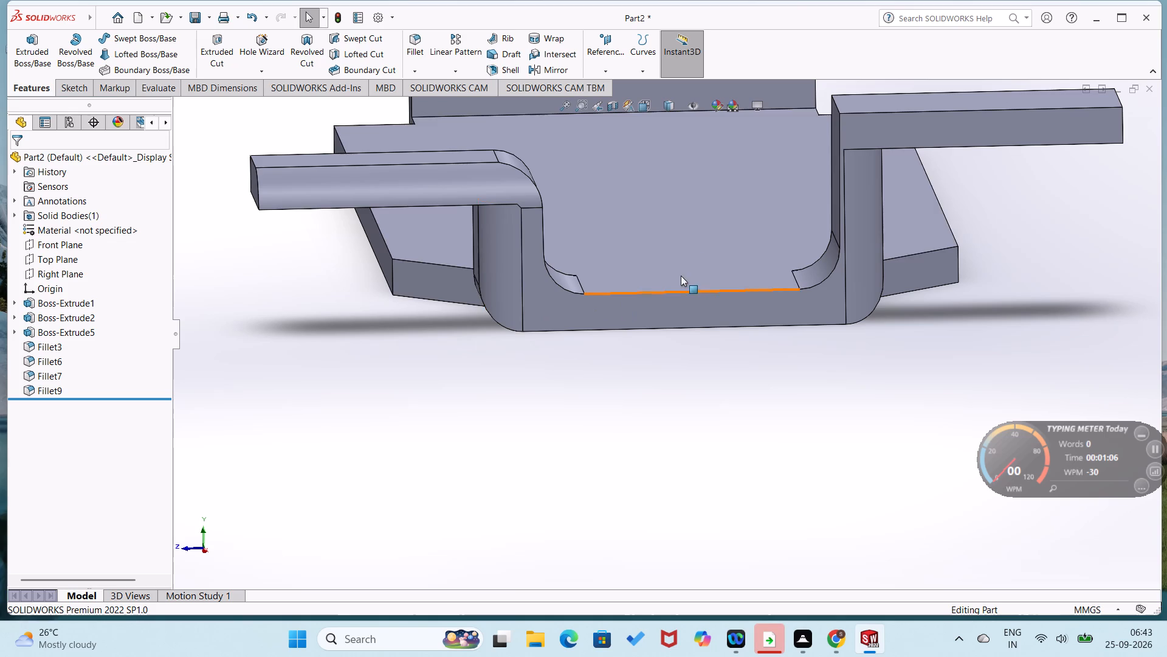
Fillet the opposite flange's top edge at its bend into the leg and its front top edge with a 1 mm radius.
left_click(408, 68)
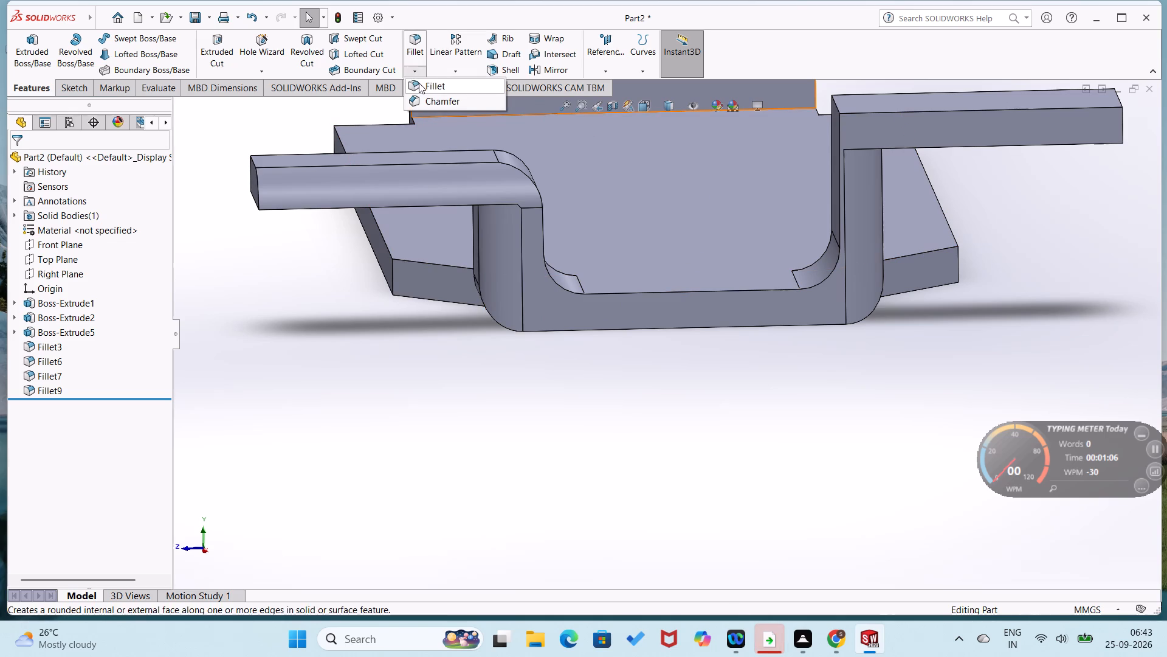
left_click(419, 83)
middle_click_drag(890, 228, 892, 283)
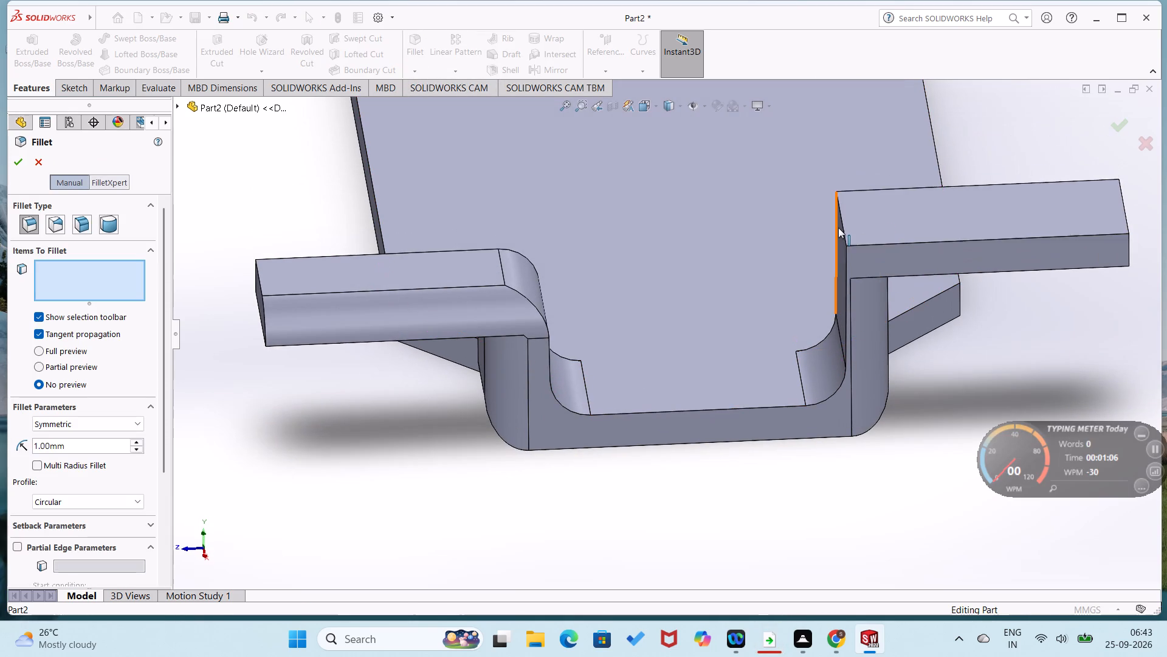
left_click(844, 228)
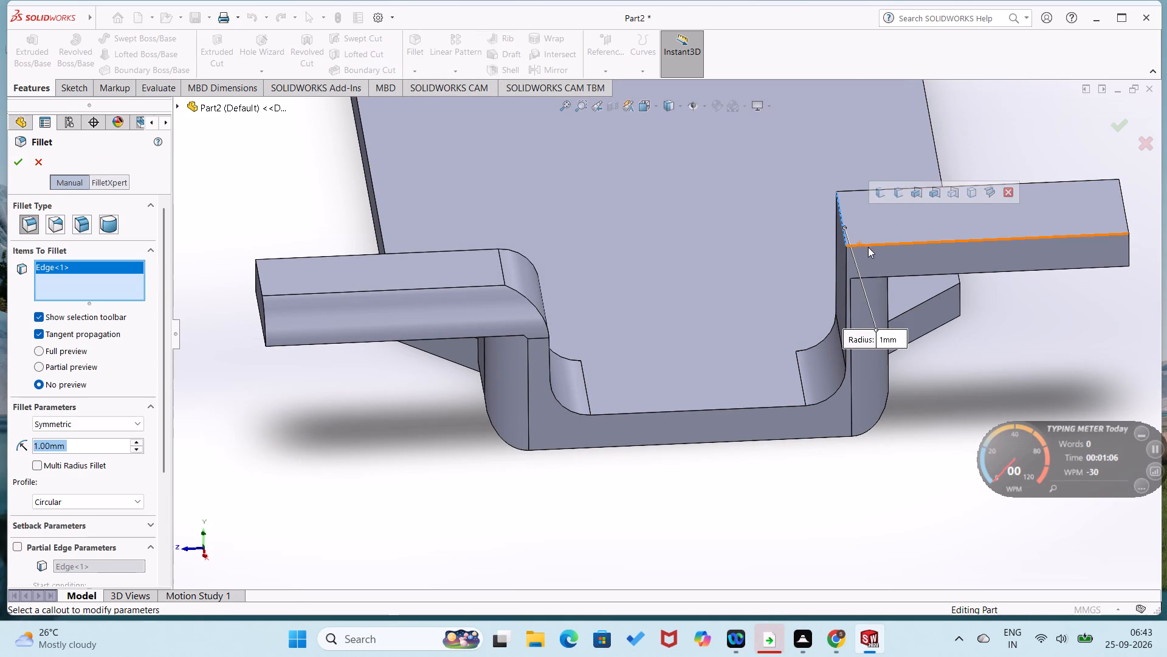
left_click(868, 247)
left_click(22, 167)
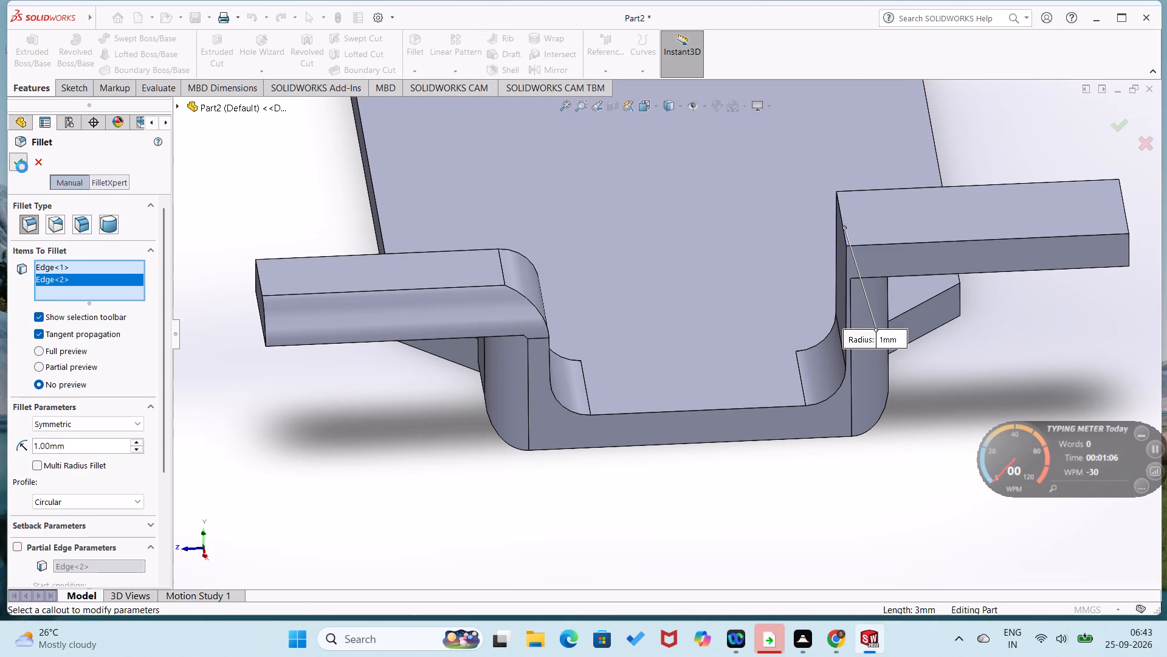
left_click(329, 422)
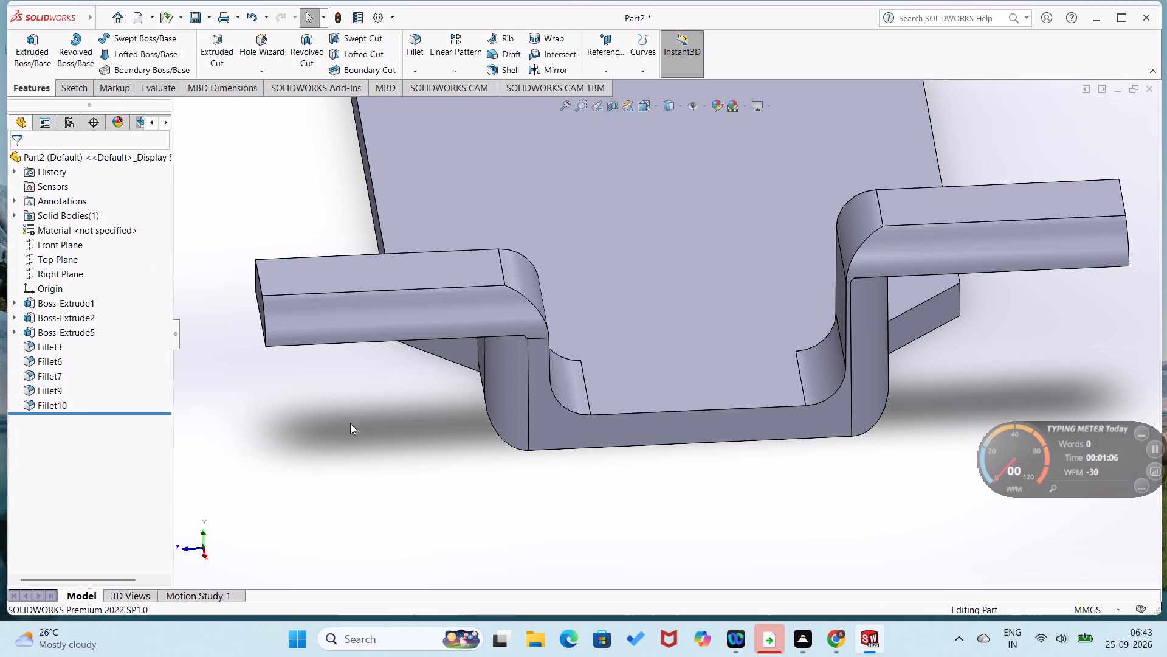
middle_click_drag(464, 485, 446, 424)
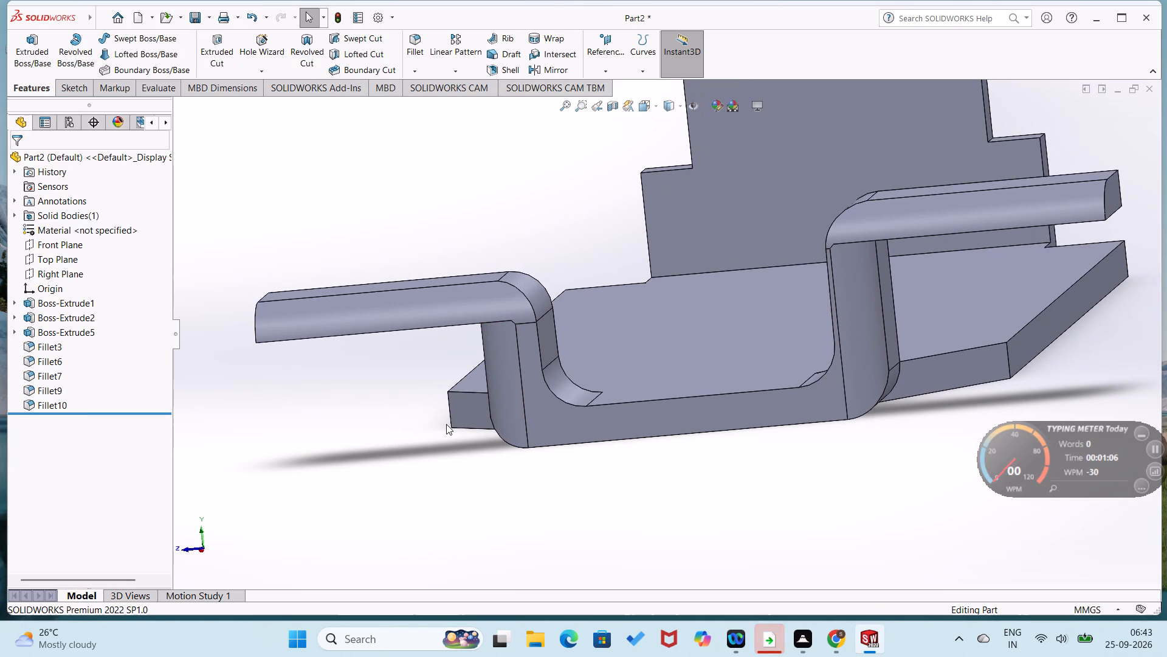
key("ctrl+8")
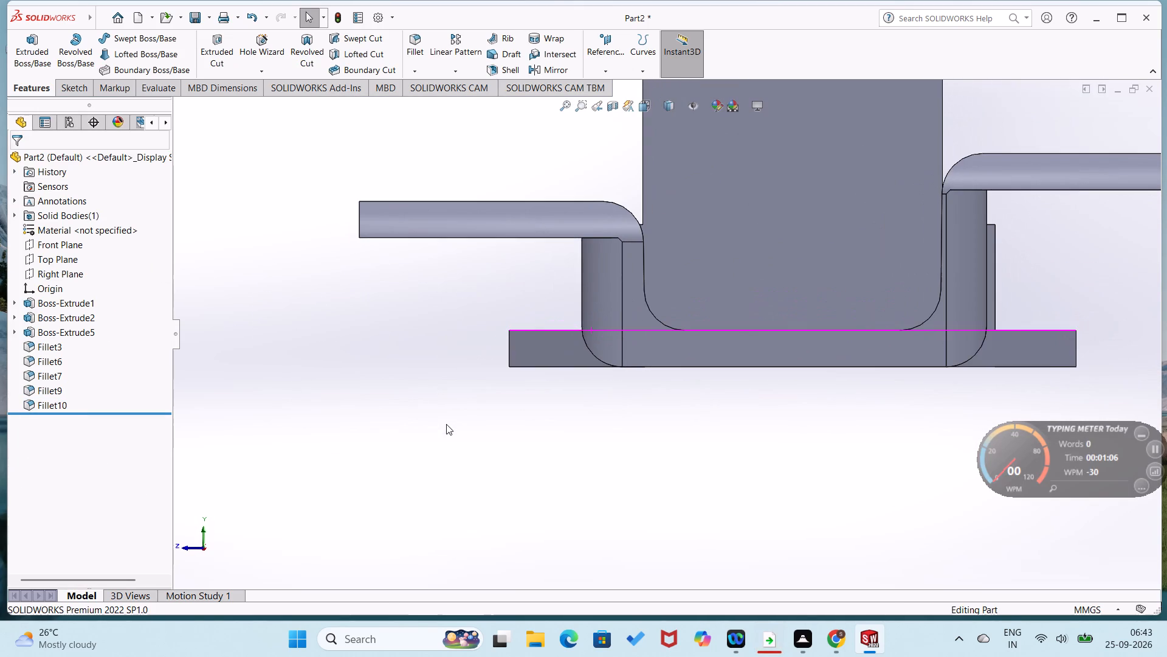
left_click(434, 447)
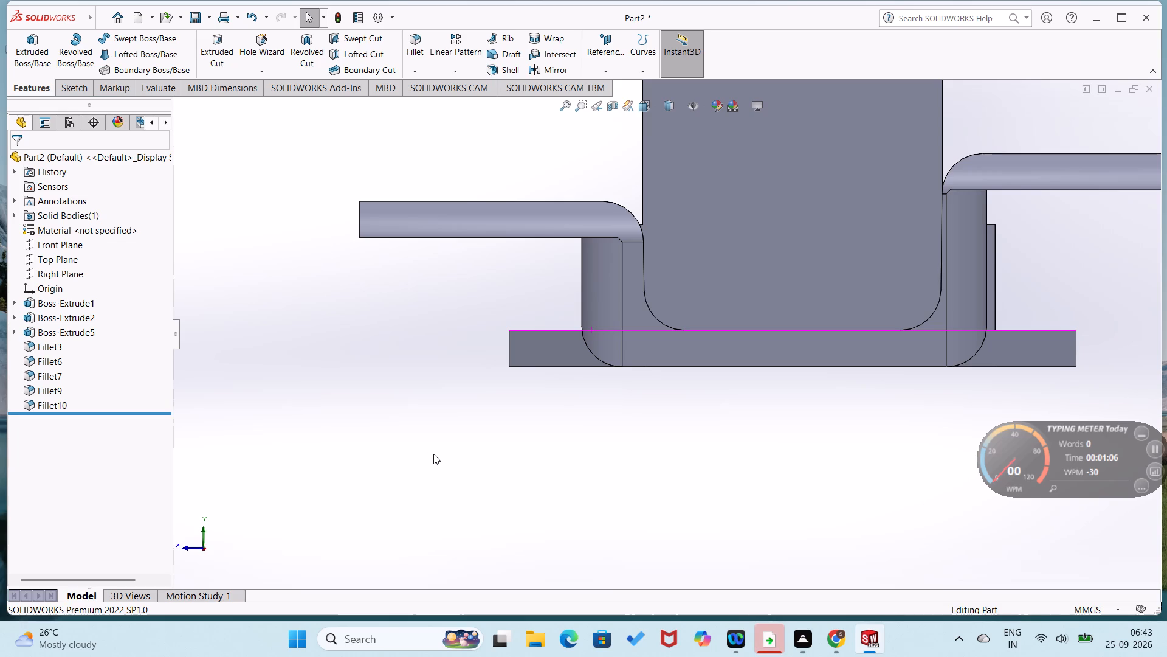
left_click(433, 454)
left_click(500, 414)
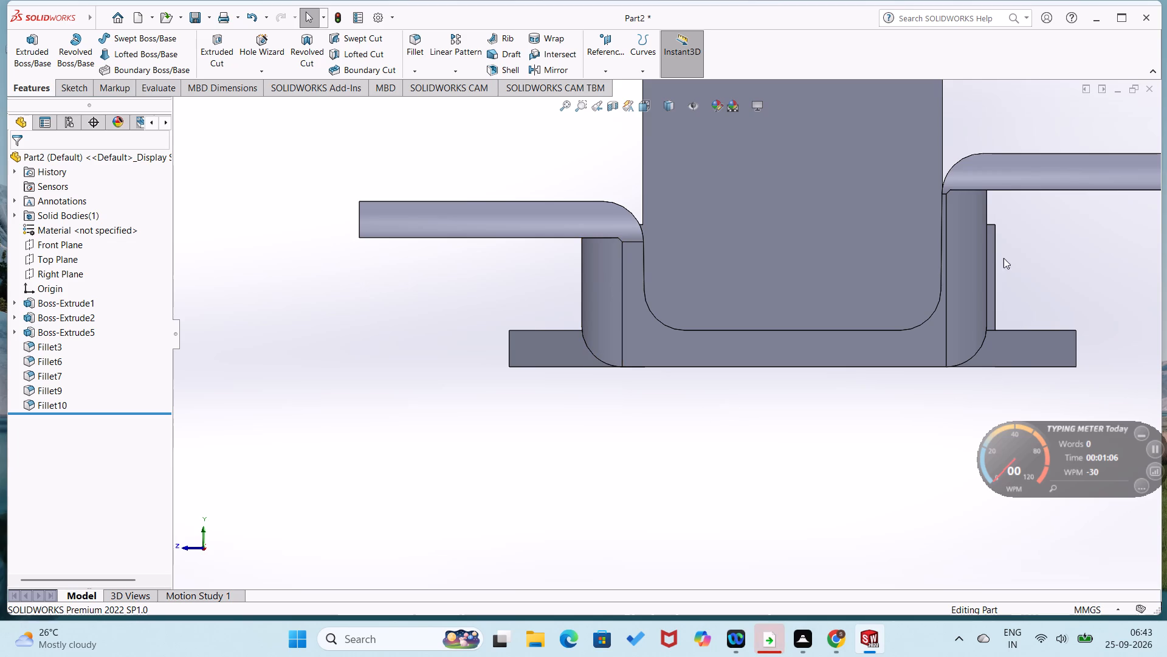
Sketch two circles on the plate's top face, about 2.7 mm and 3 mm in diameter, about 16.7 mm apart along the plate's length.
middle_click_drag(878, 462, 748, 492)
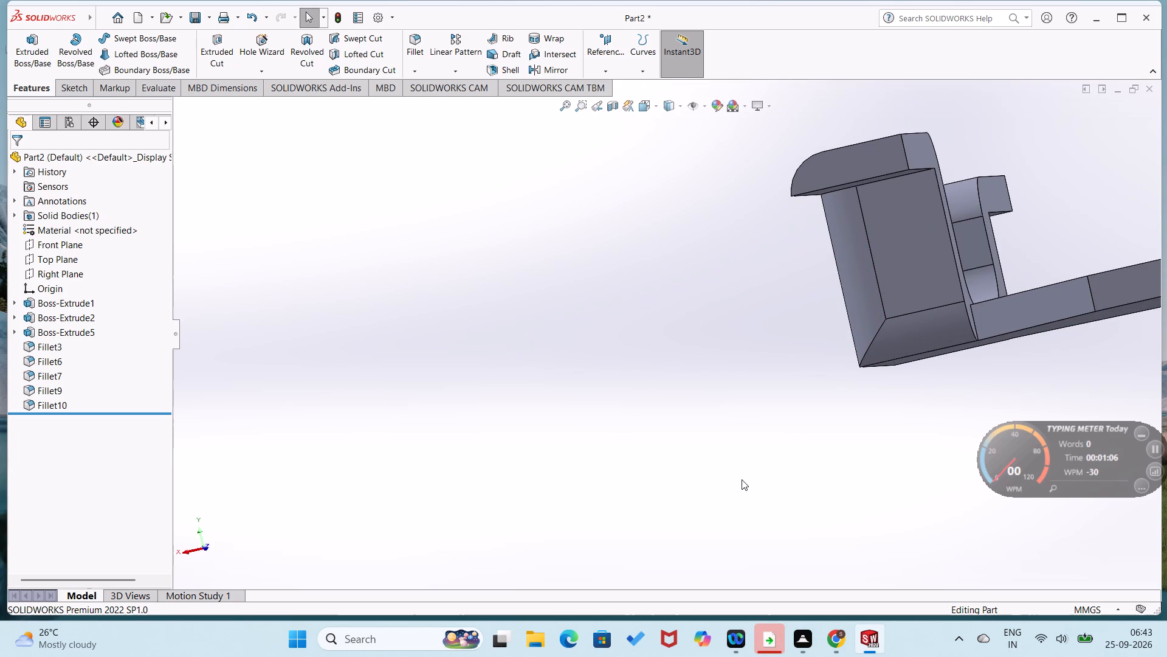
scroll(749, 463, "up", 2)
middle_click_drag(781, 435, 730, 554)
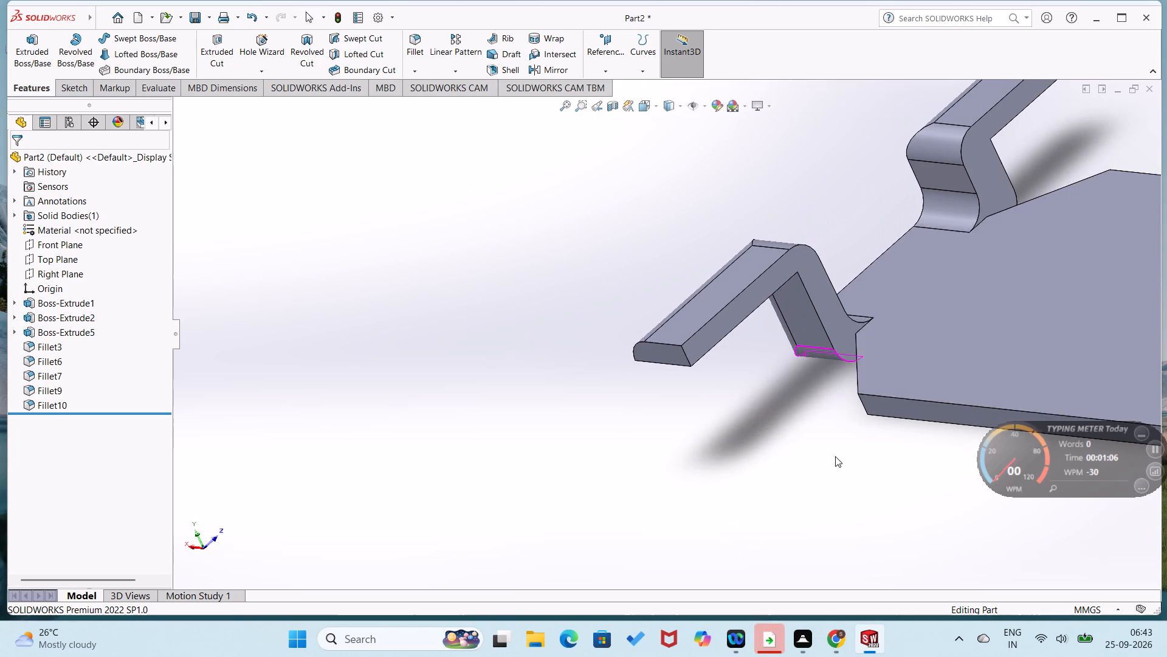
right_click(1074, 333)
left_click(1034, 316)
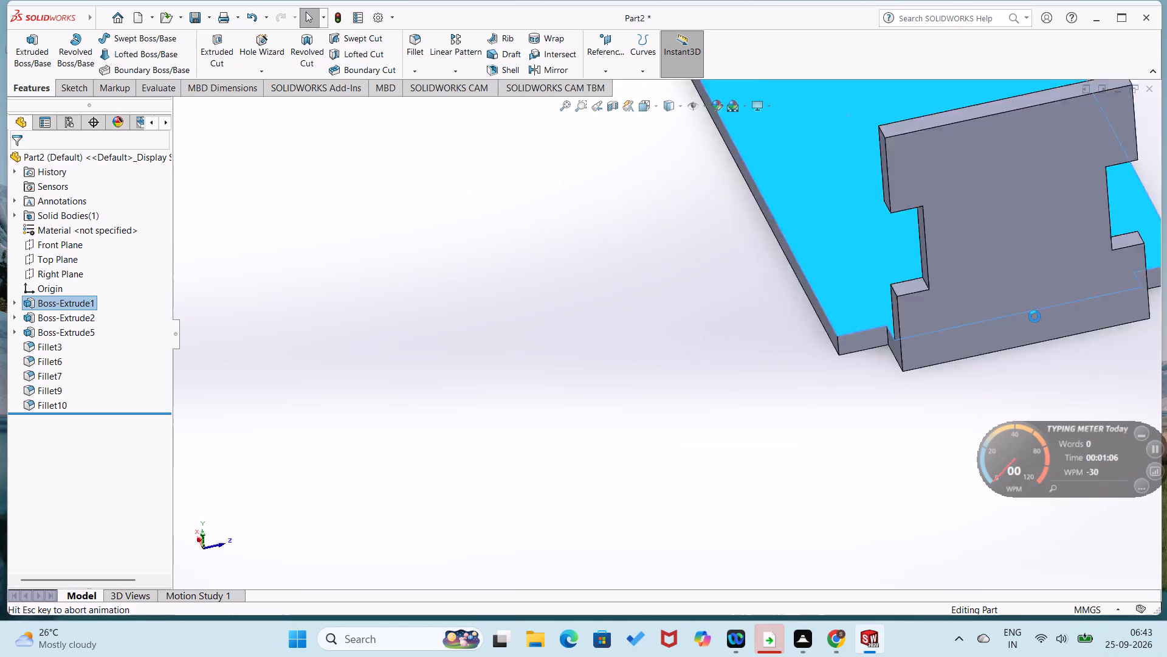
left_click(331, 223)
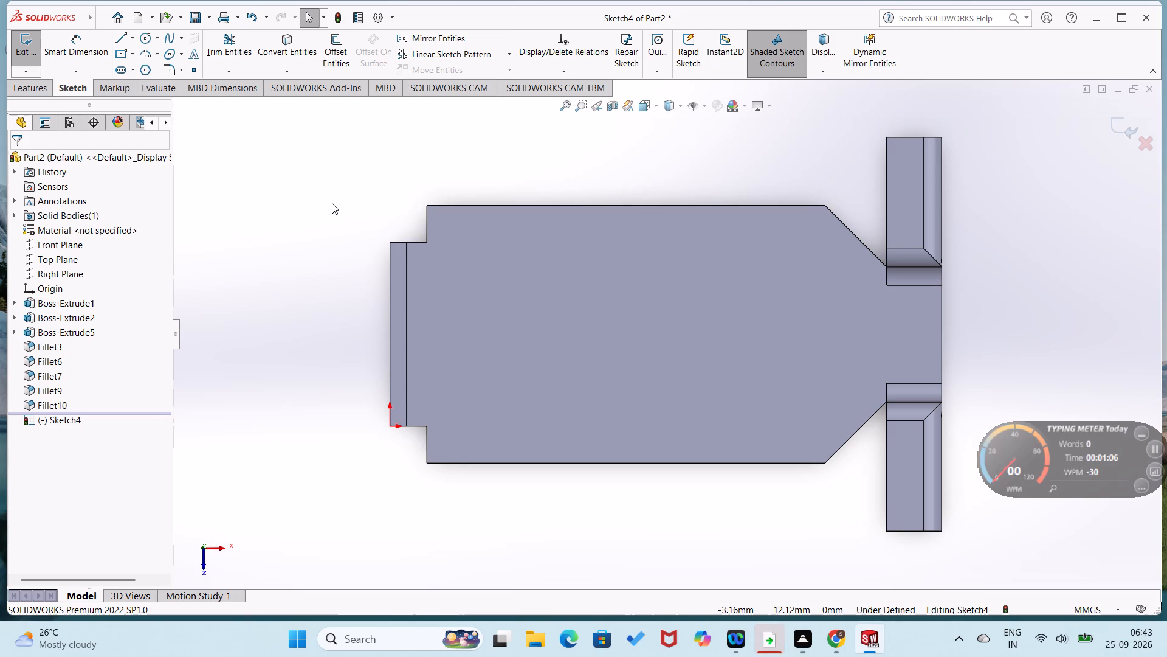
right_click_drag(332, 203, 267, 223)
right_click_drag(269, 224, 364, 195)
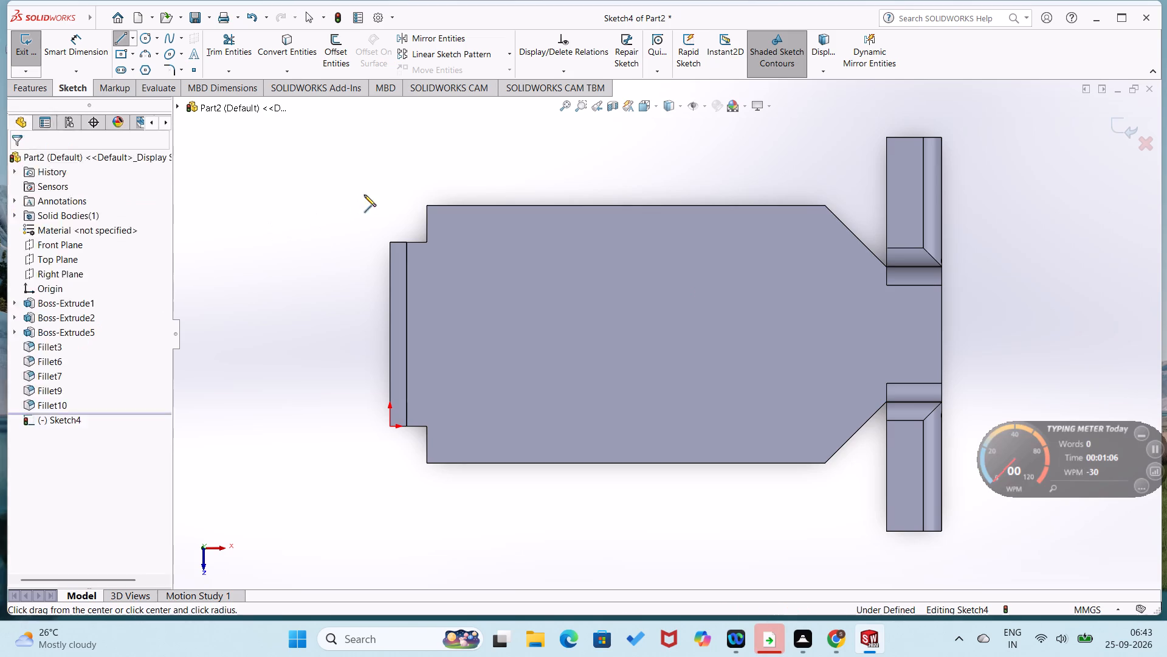
right_click_drag(364, 195, 367, 193)
left_click(492, 330)
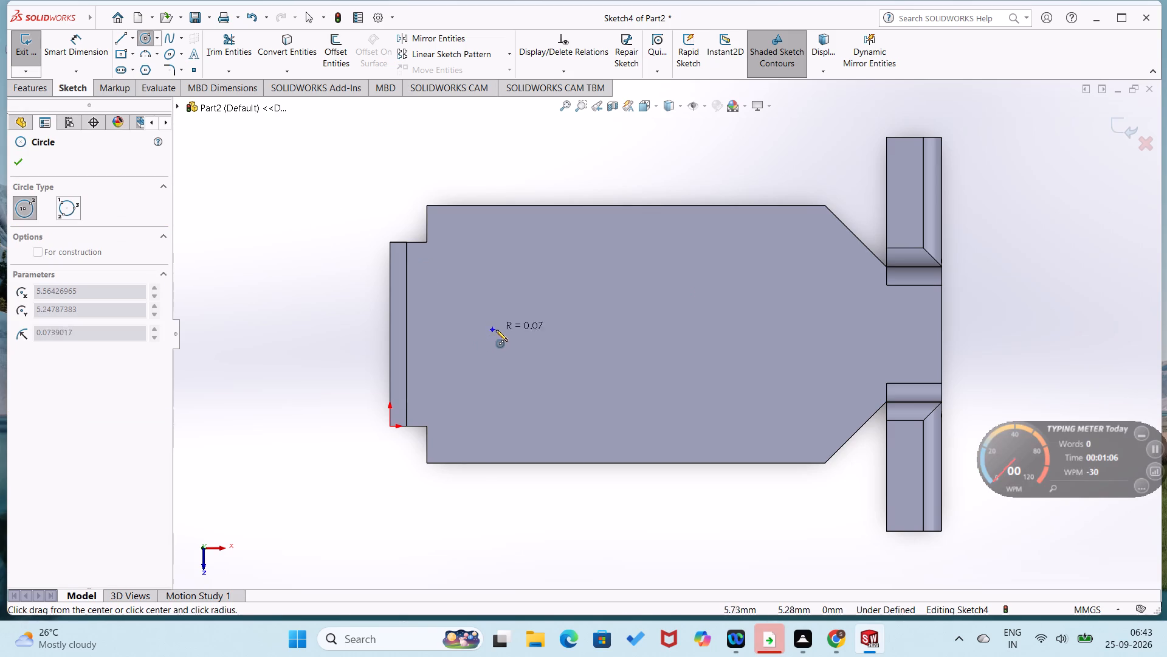
left_click(497, 354)
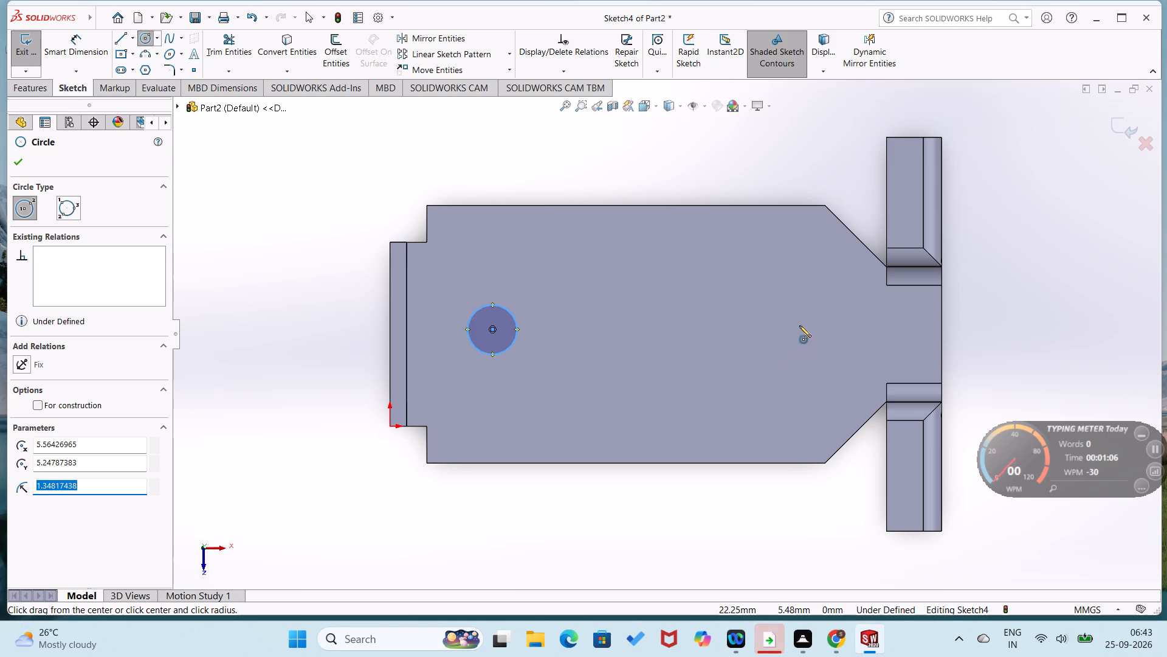
left_click(799, 325)
left_click(802, 353)
Dimension the lengthwise distance between the two circle centres as 18.3 mm.
right_click_drag(735, 346, 735, 237)
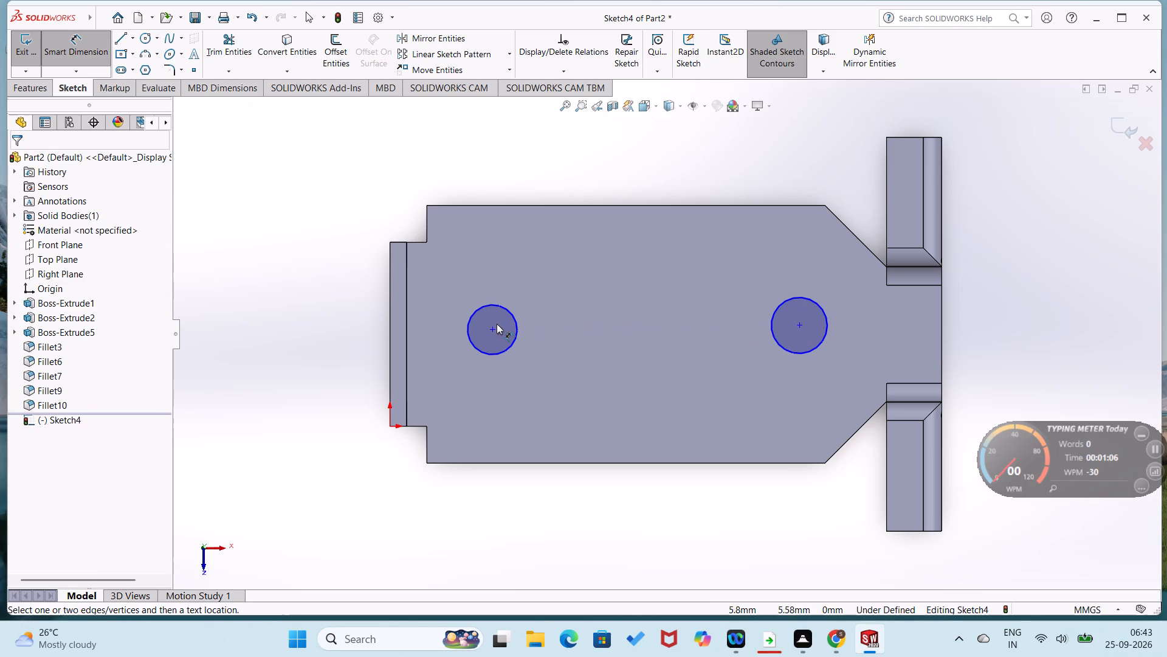
left_click_drag(492, 327, 498, 335)
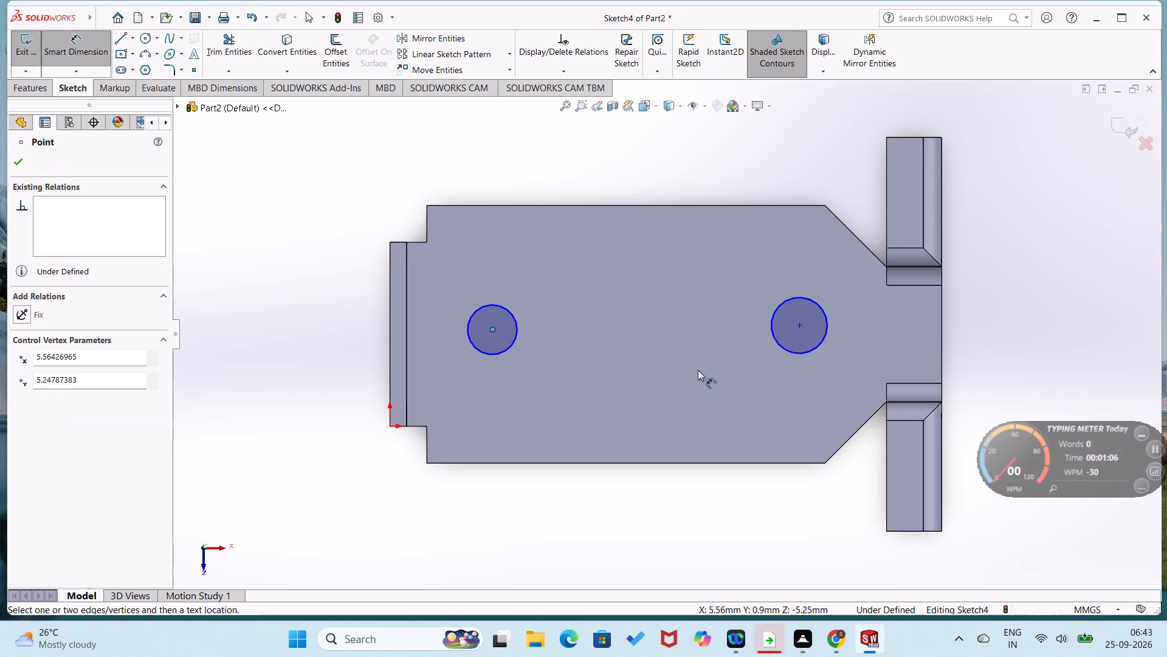
left_click(797, 325)
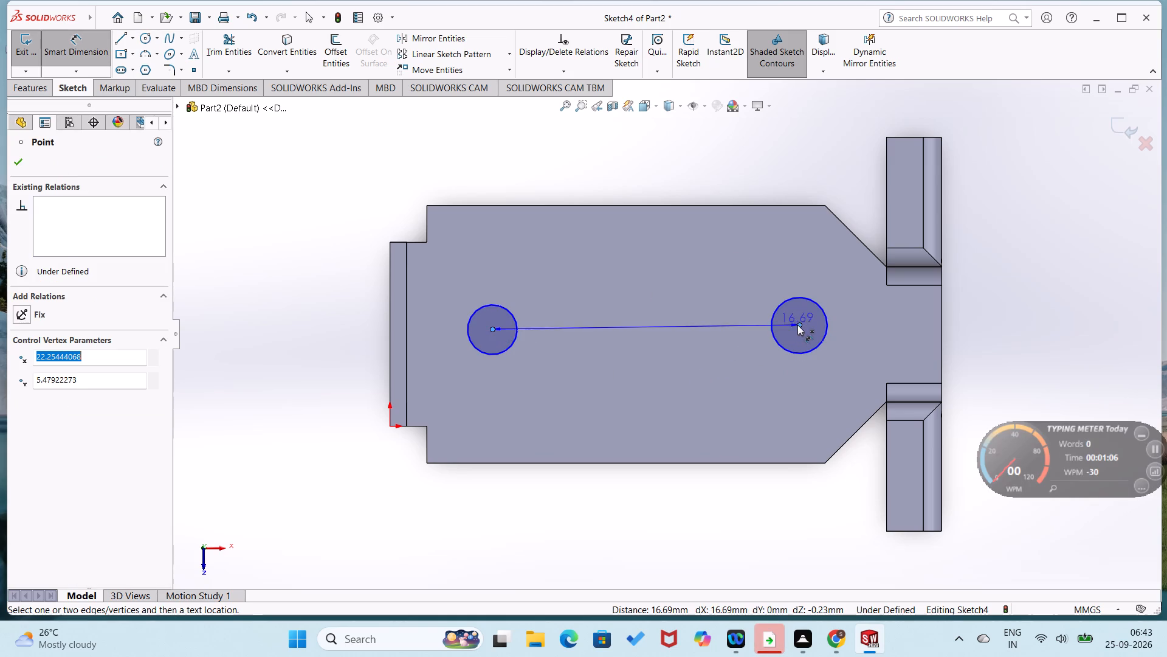
left_click(731, 265)
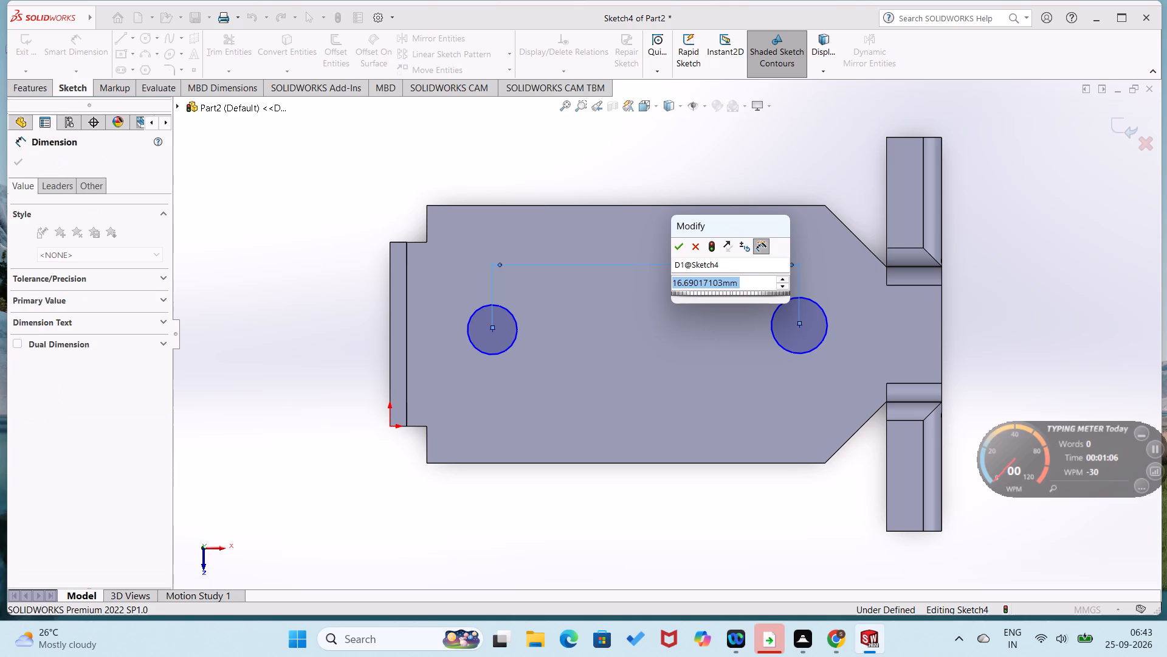
key("1")
key("8")
type(".3")
key("Return")
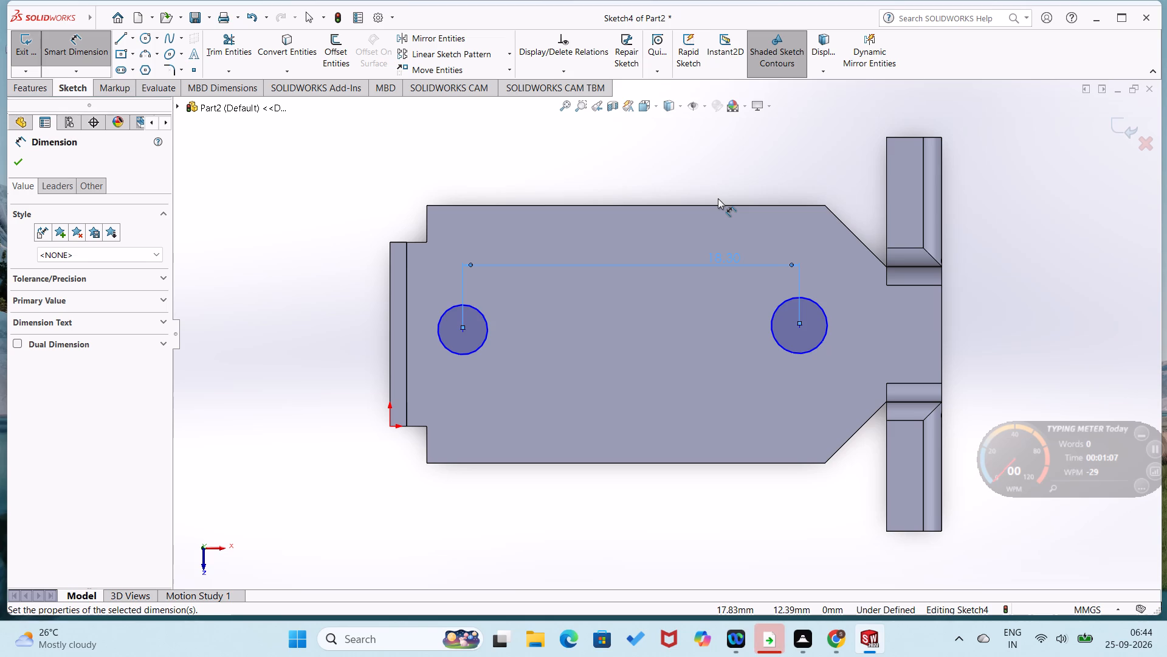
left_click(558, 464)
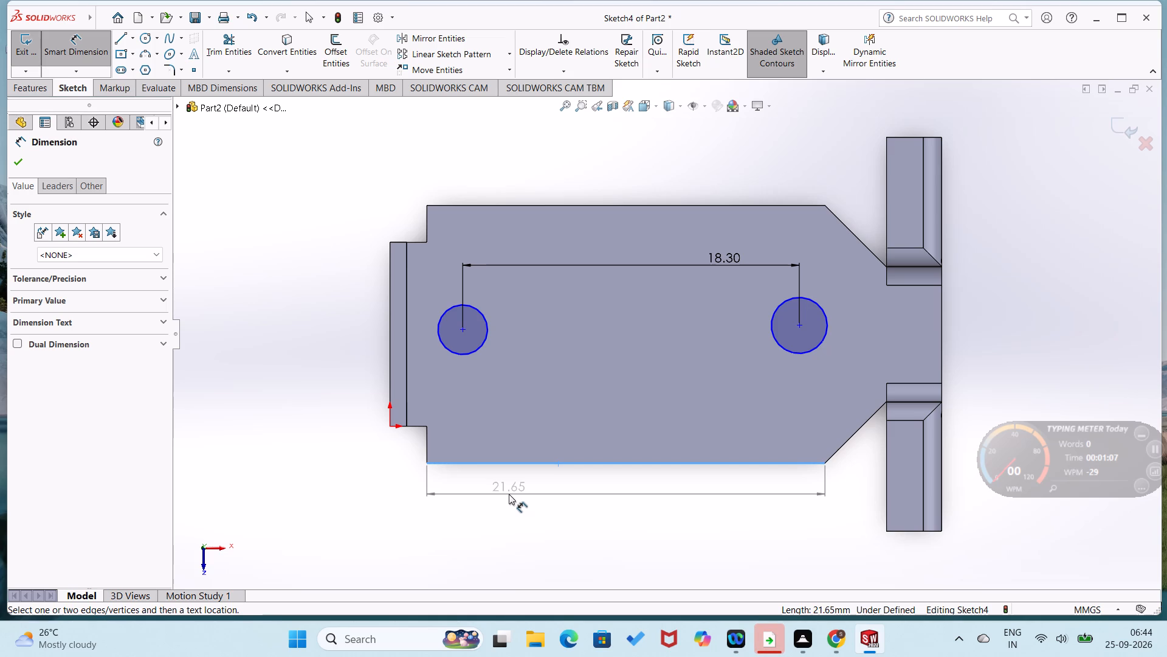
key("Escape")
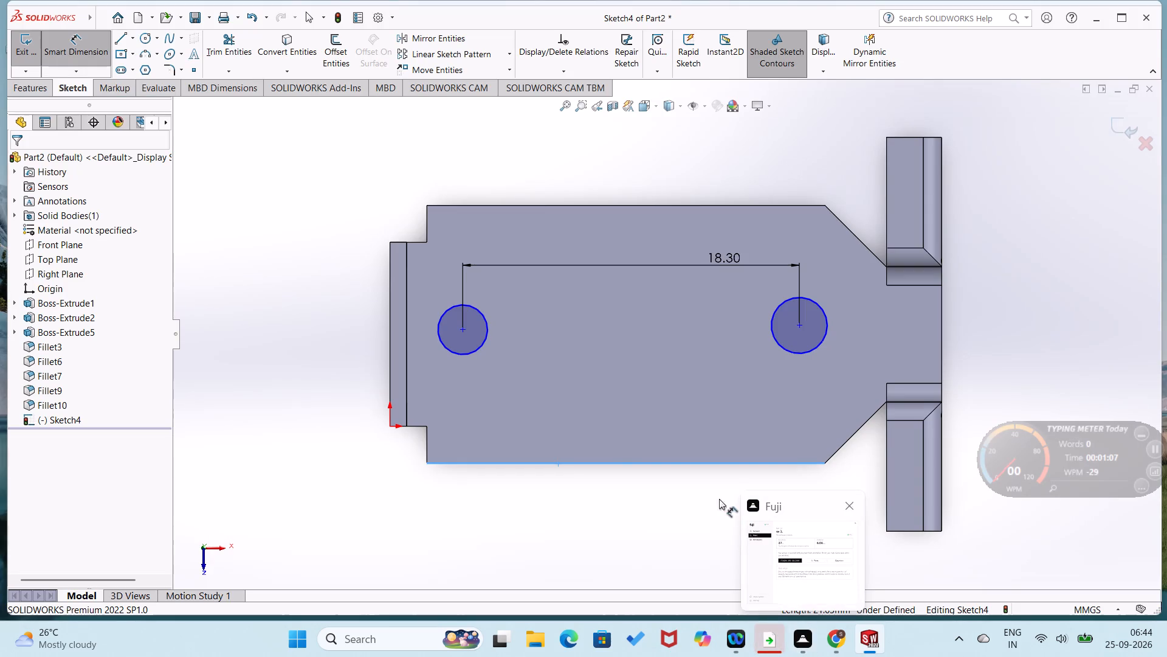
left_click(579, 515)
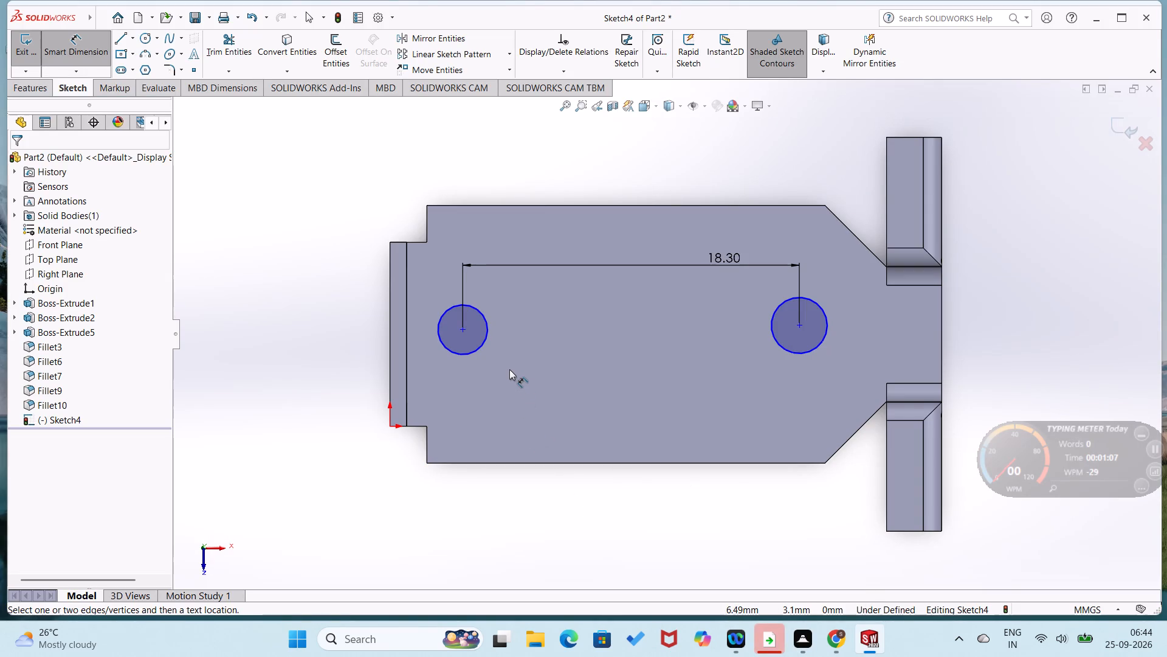
Dimension both circles on the plate's top face with a diameter of 2.1 mm.
left_click(481, 345)
left_click(481, 380)
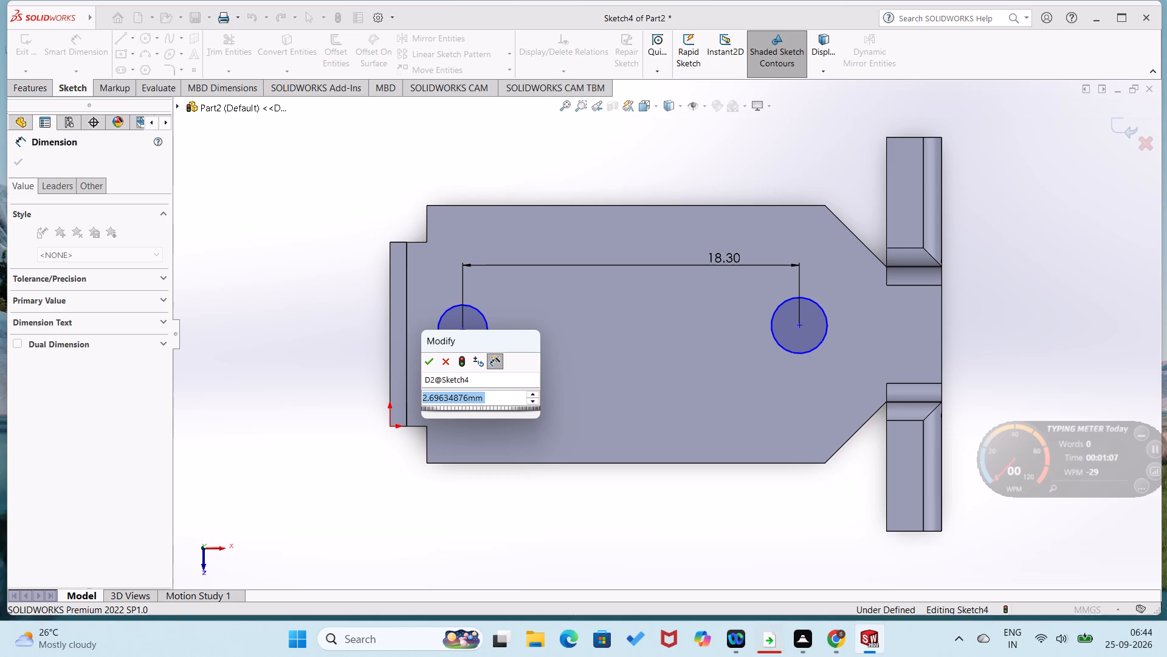
type("2.1")
key("Return")
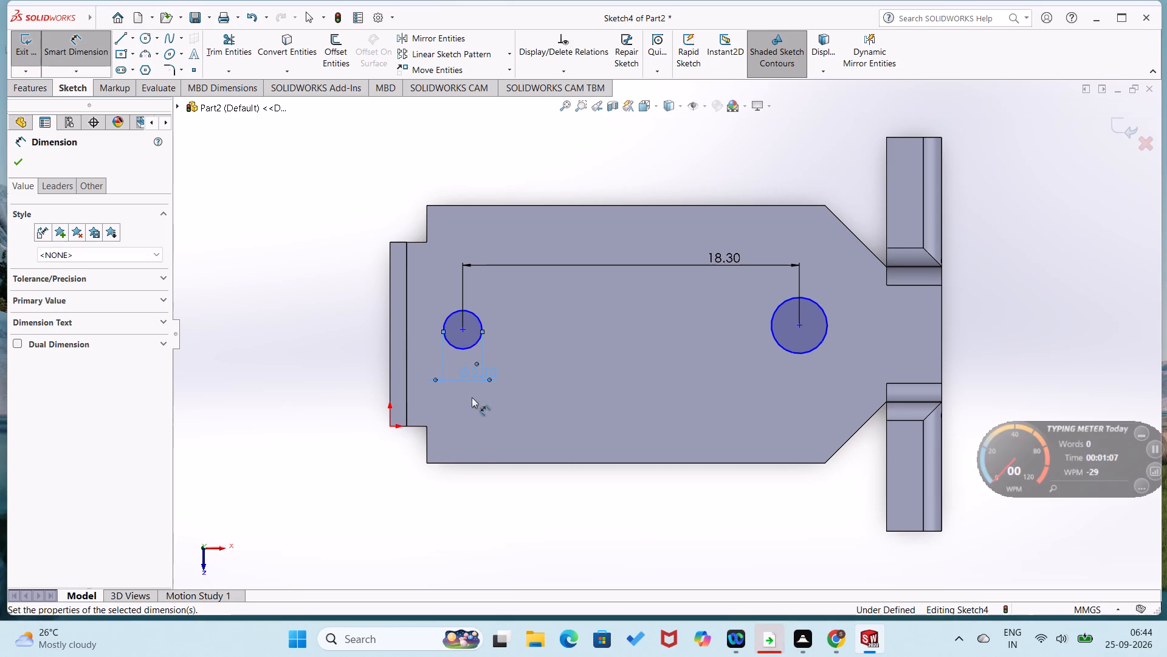
left_click(472, 482)
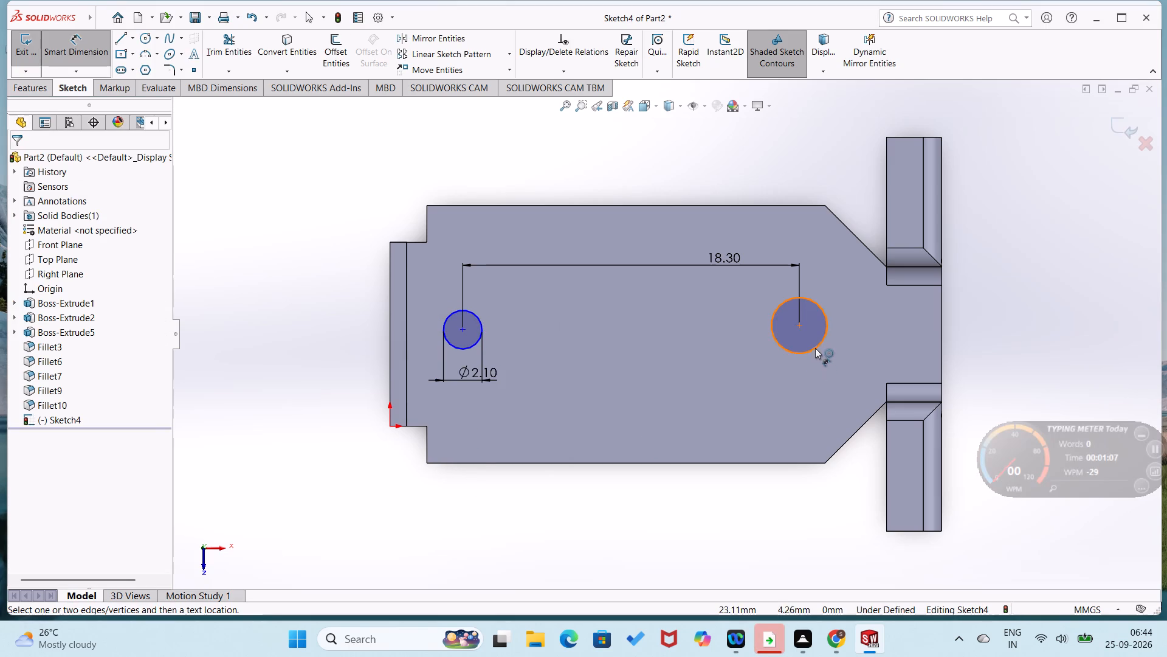
left_click(815, 348)
left_click(817, 389)
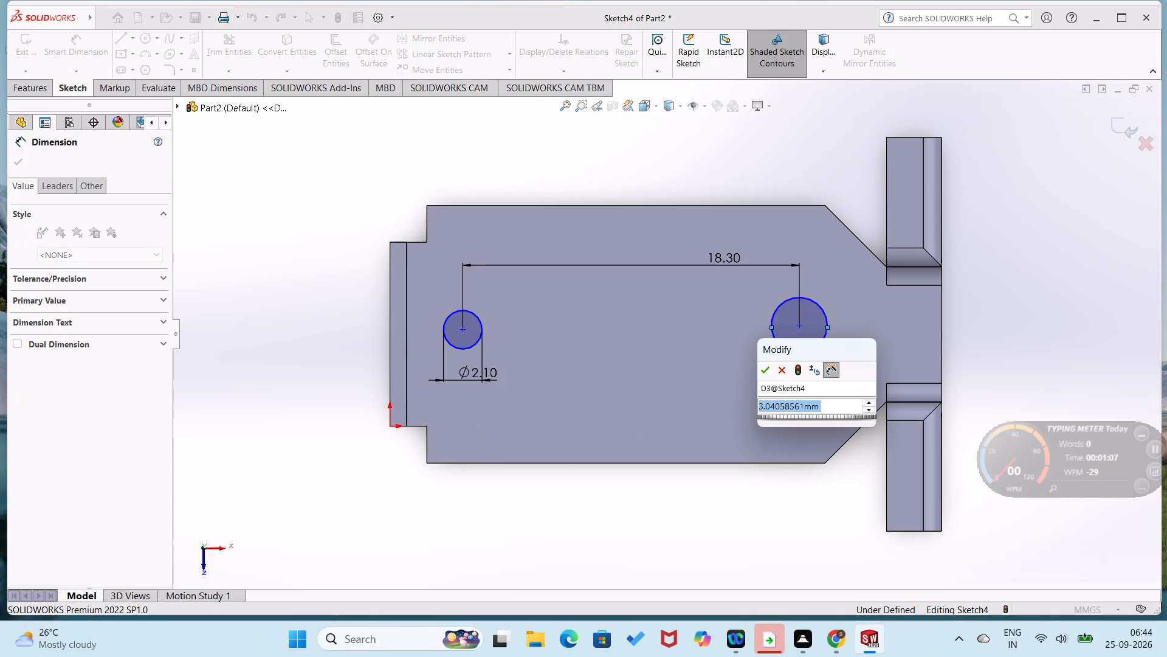
type("2.1")
key("Return")
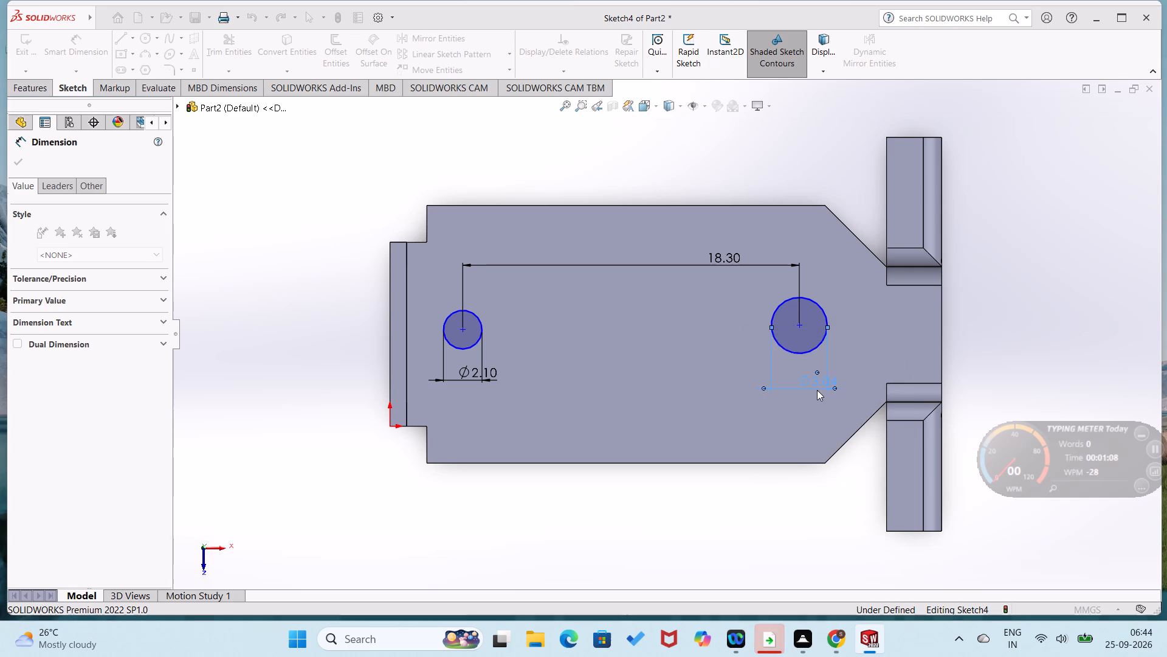
left_click(543, 501)
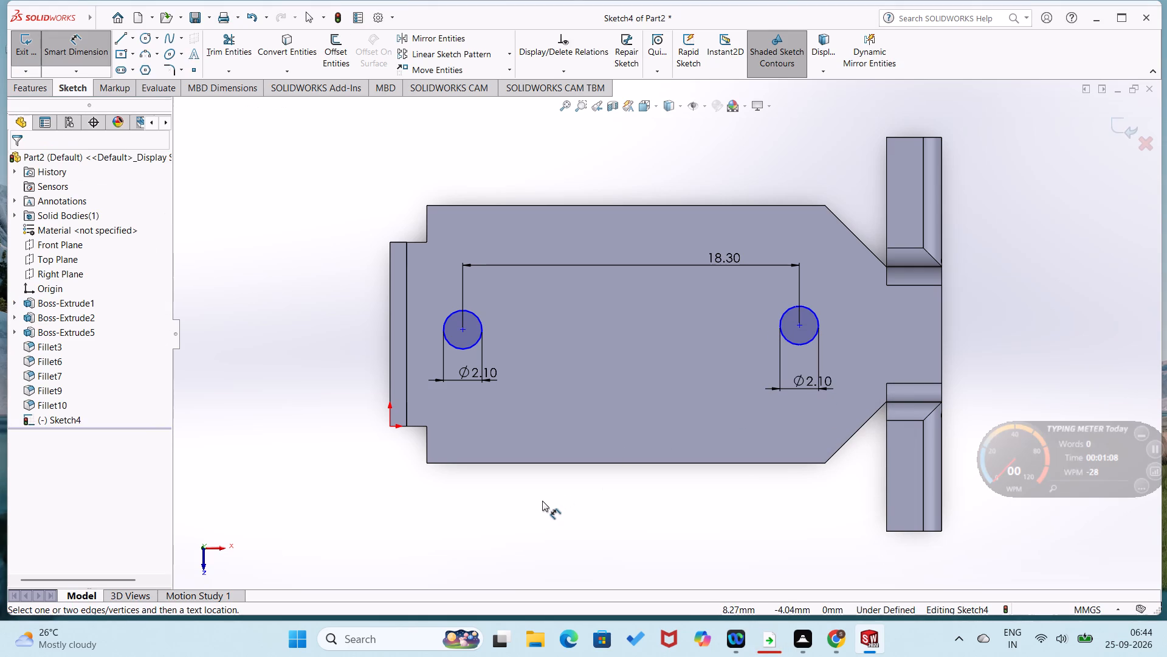
Dimension the lengthwise distance from the tip-side circle's centre to the plate's taper corner, trying 4 mm and 1 mm before setting 2.5 mm.
left_click(825, 206)
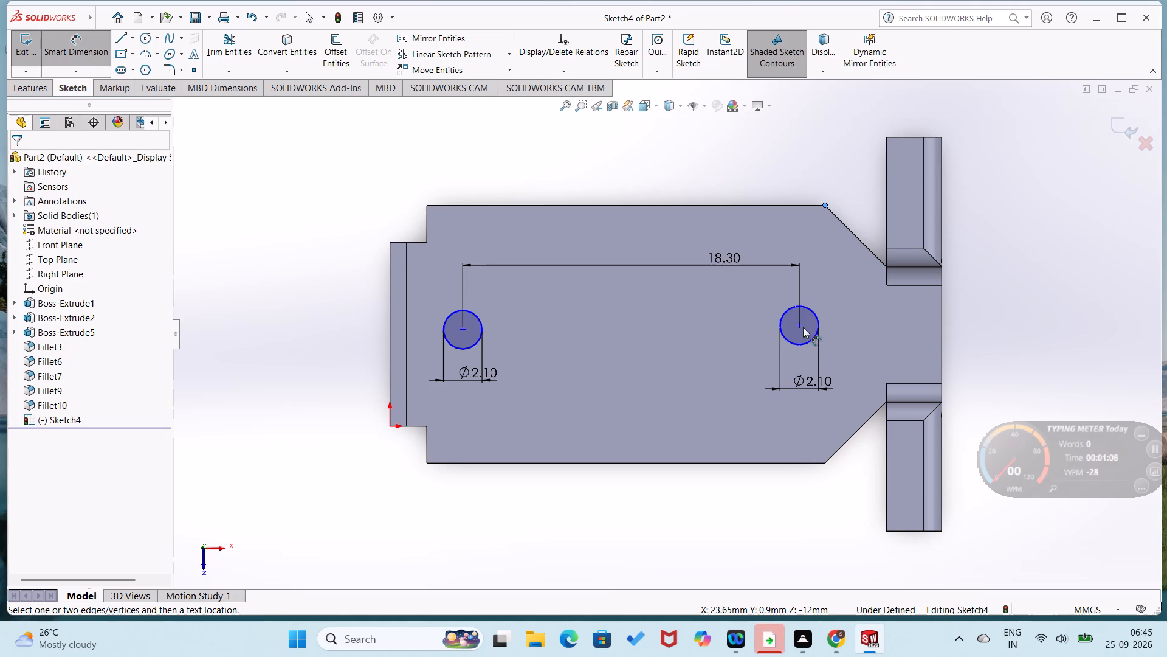
left_click(799, 327)
left_click(811, 371)
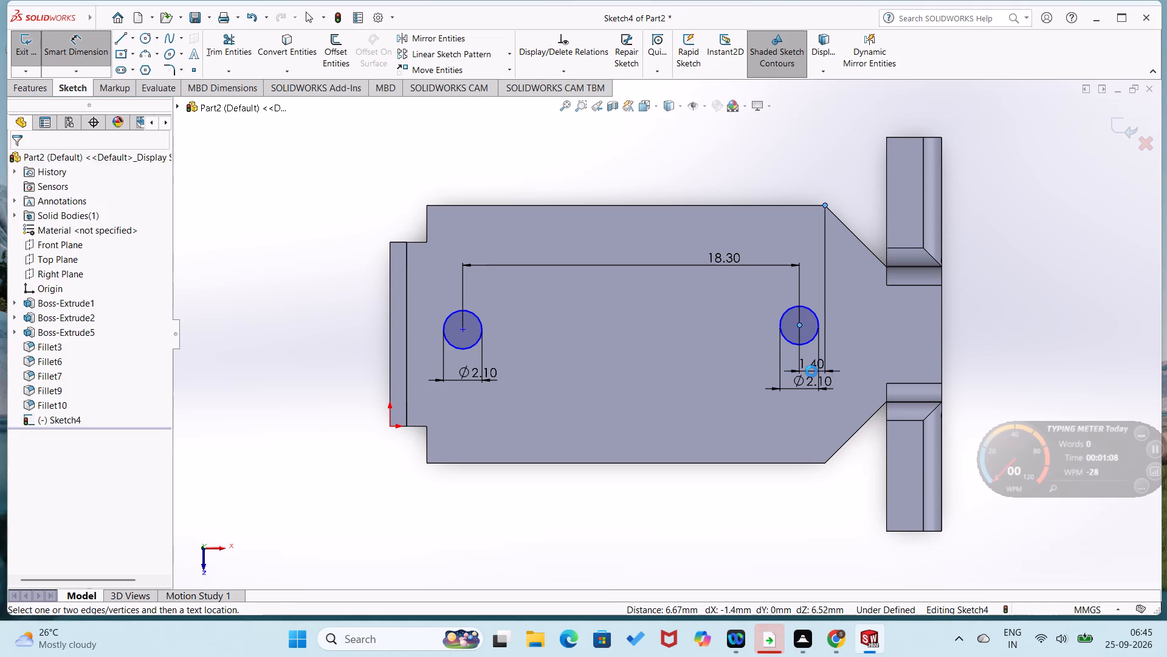
key("4")
key("Return")
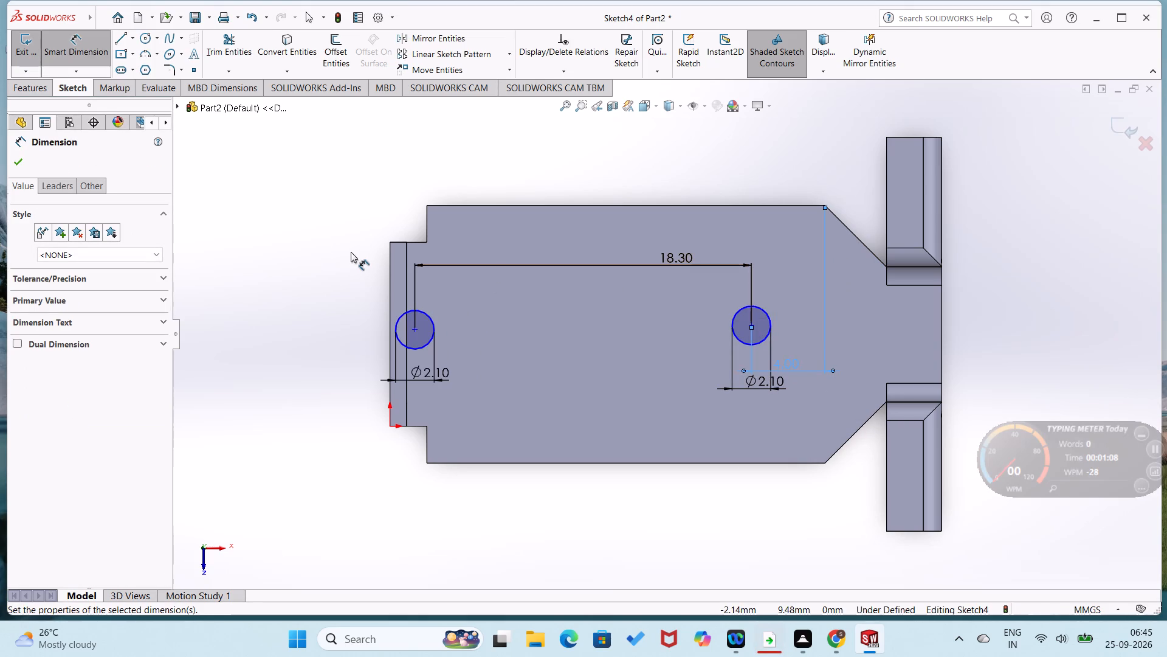
double_click(797, 368)
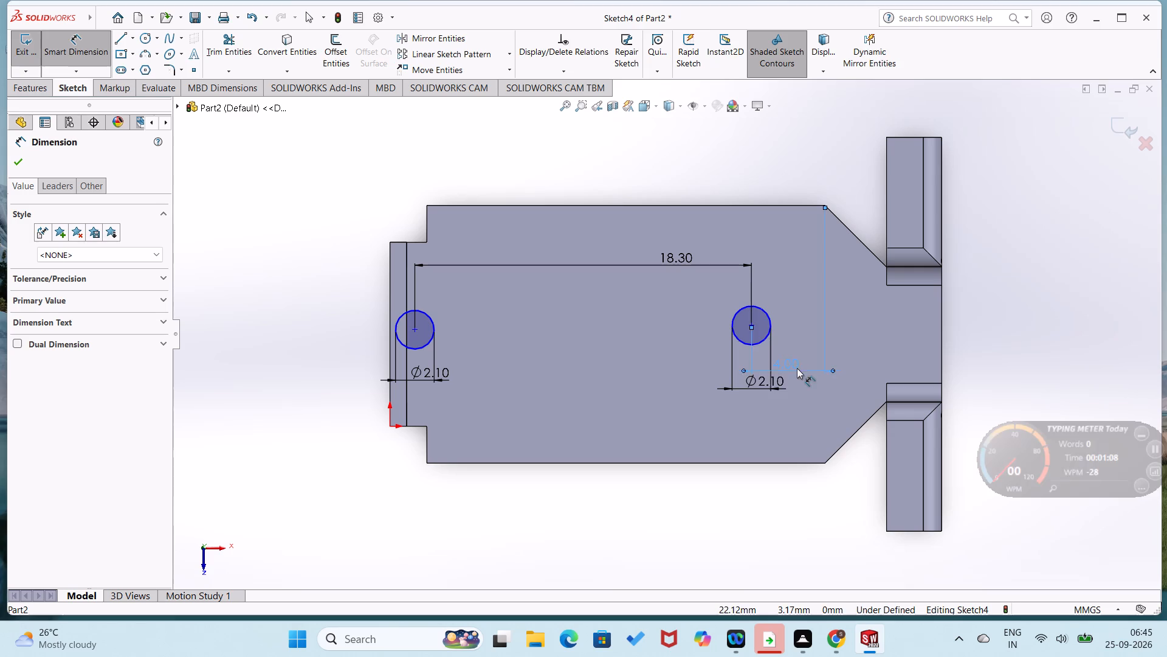
key("1")
key("Return")
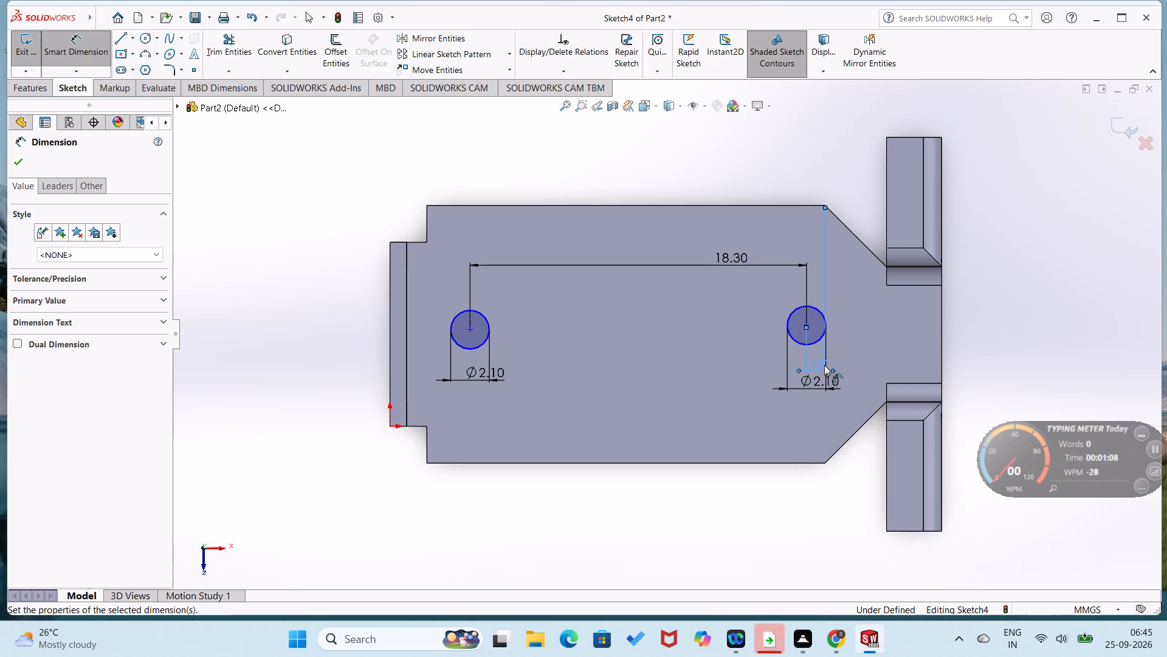
double_click(824, 365)
type("2.5")
key("Return")
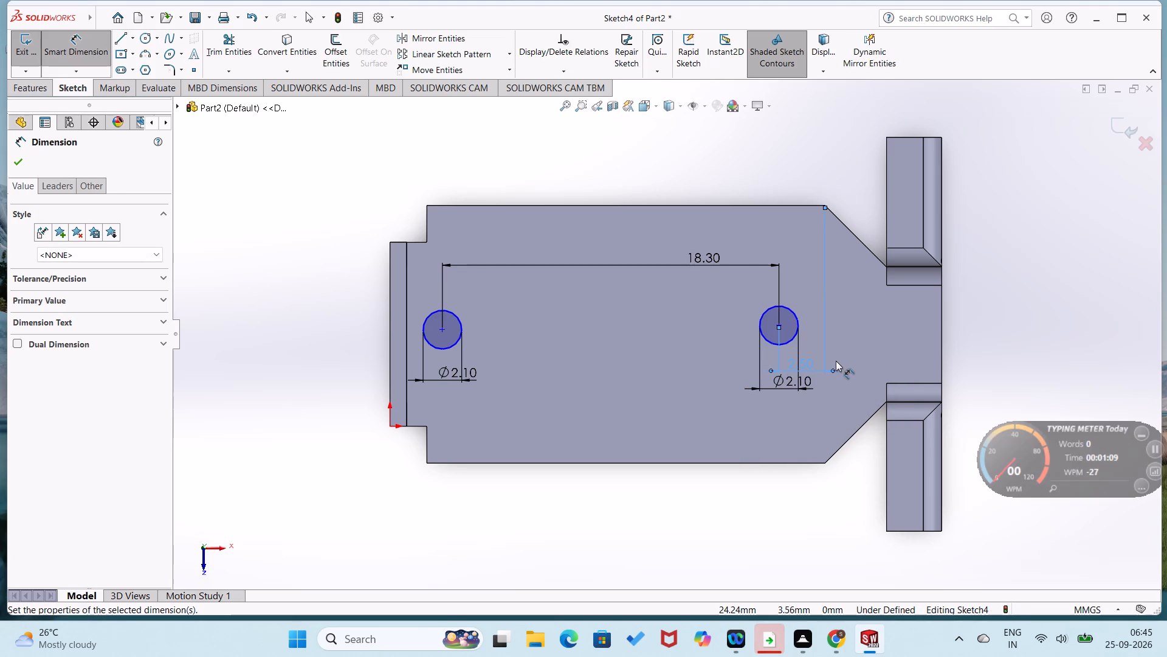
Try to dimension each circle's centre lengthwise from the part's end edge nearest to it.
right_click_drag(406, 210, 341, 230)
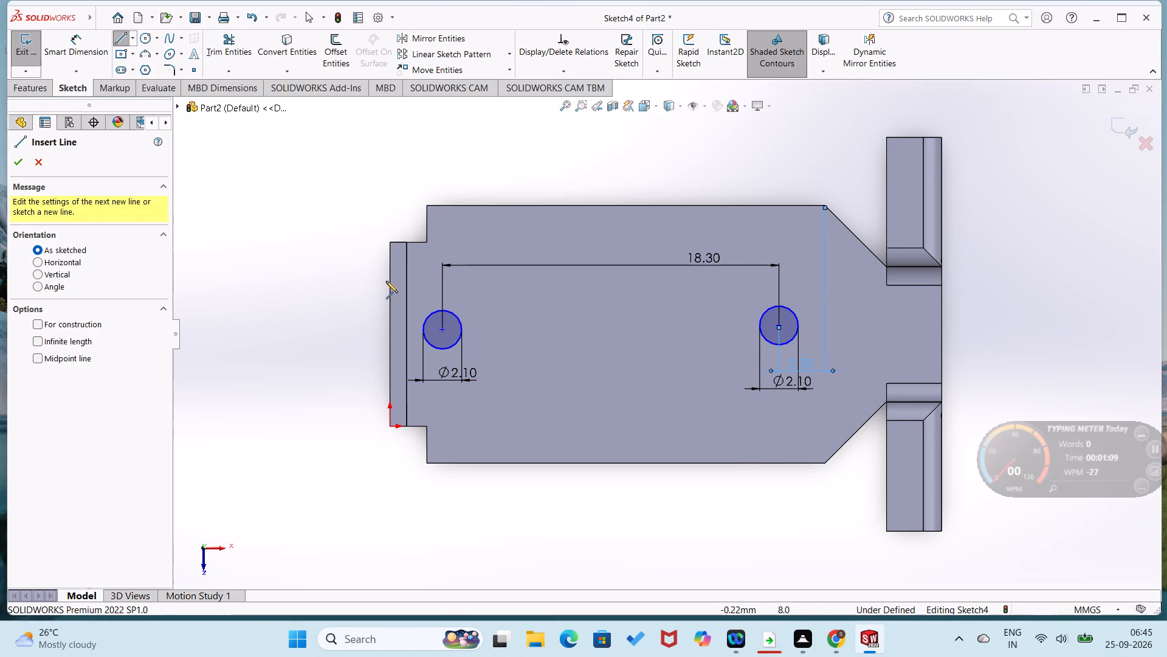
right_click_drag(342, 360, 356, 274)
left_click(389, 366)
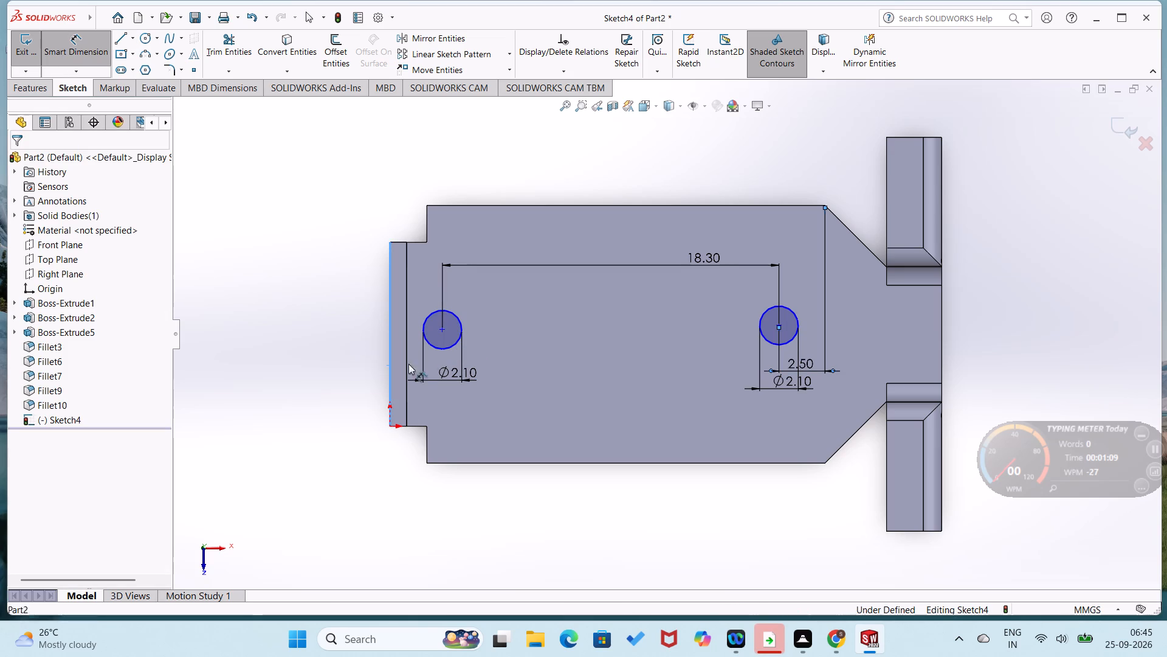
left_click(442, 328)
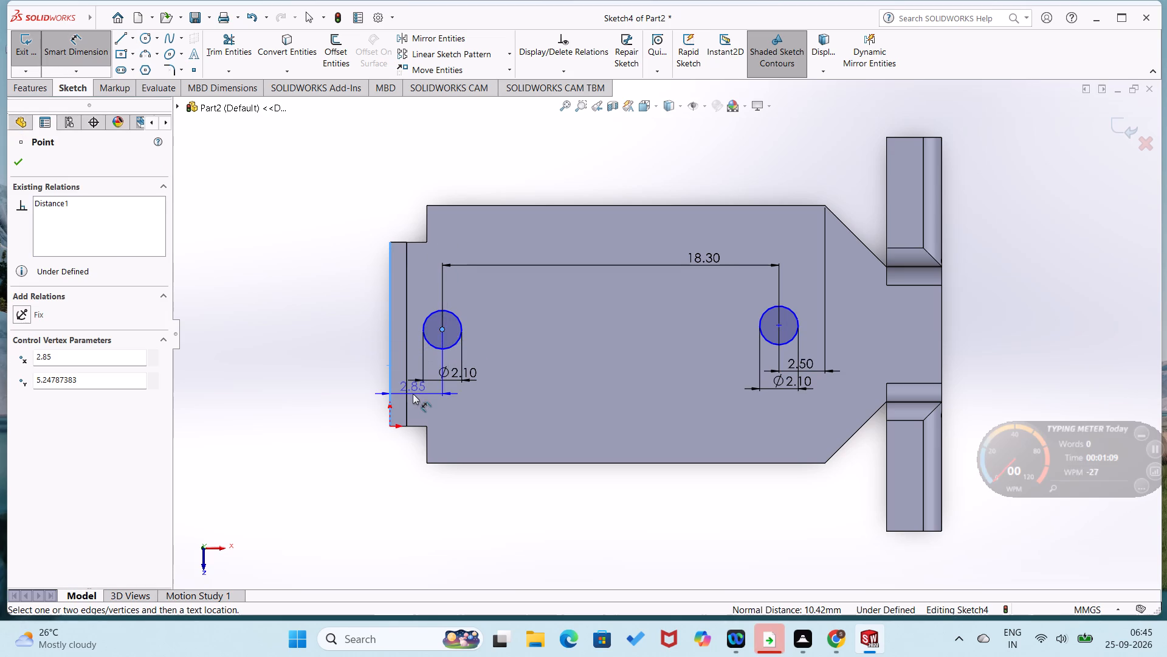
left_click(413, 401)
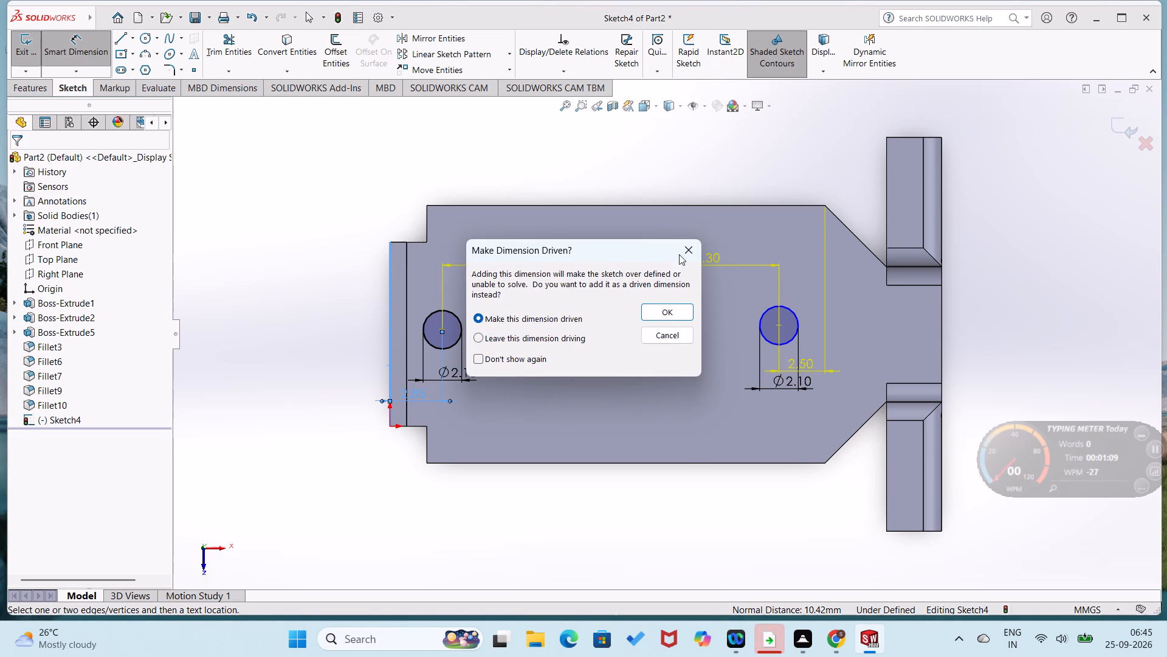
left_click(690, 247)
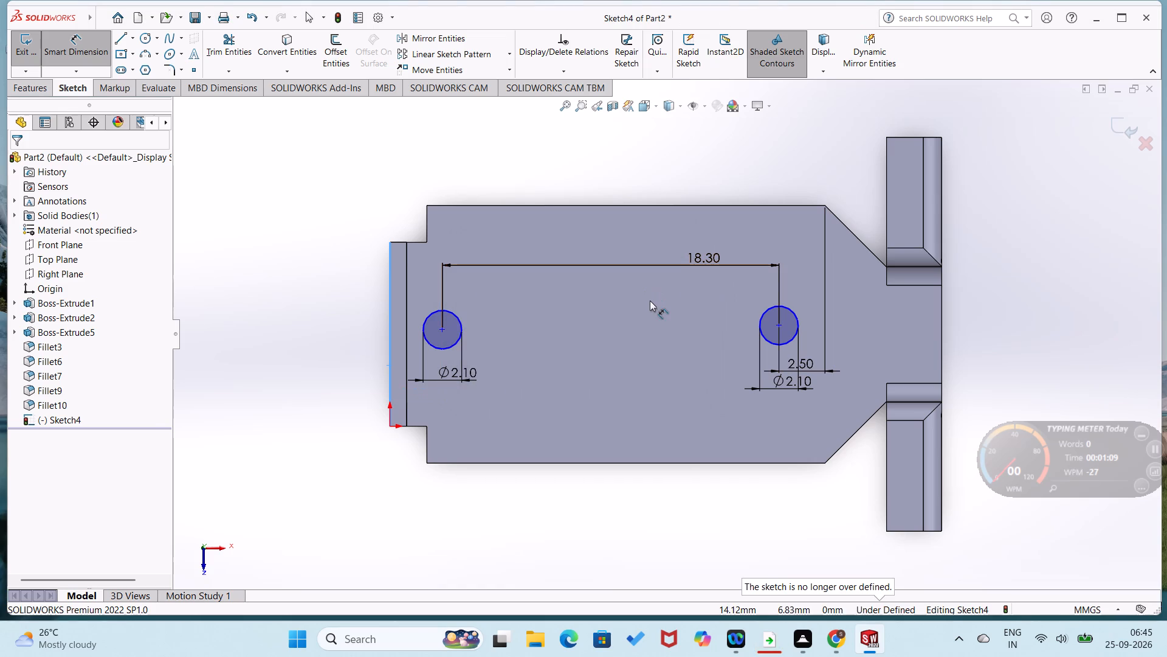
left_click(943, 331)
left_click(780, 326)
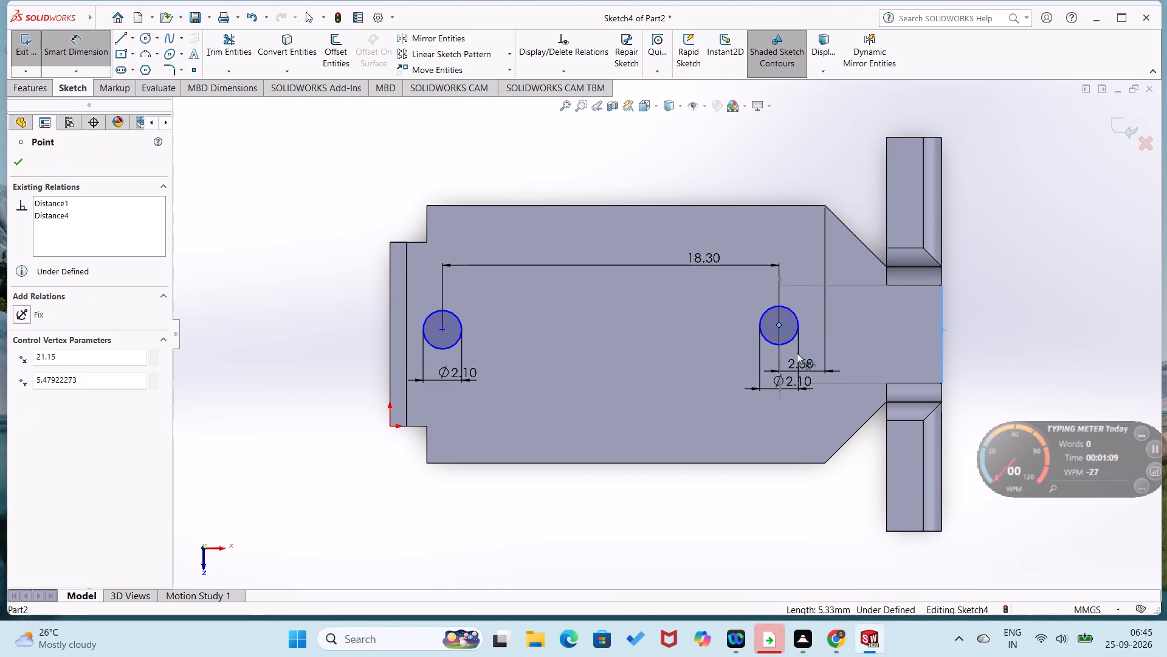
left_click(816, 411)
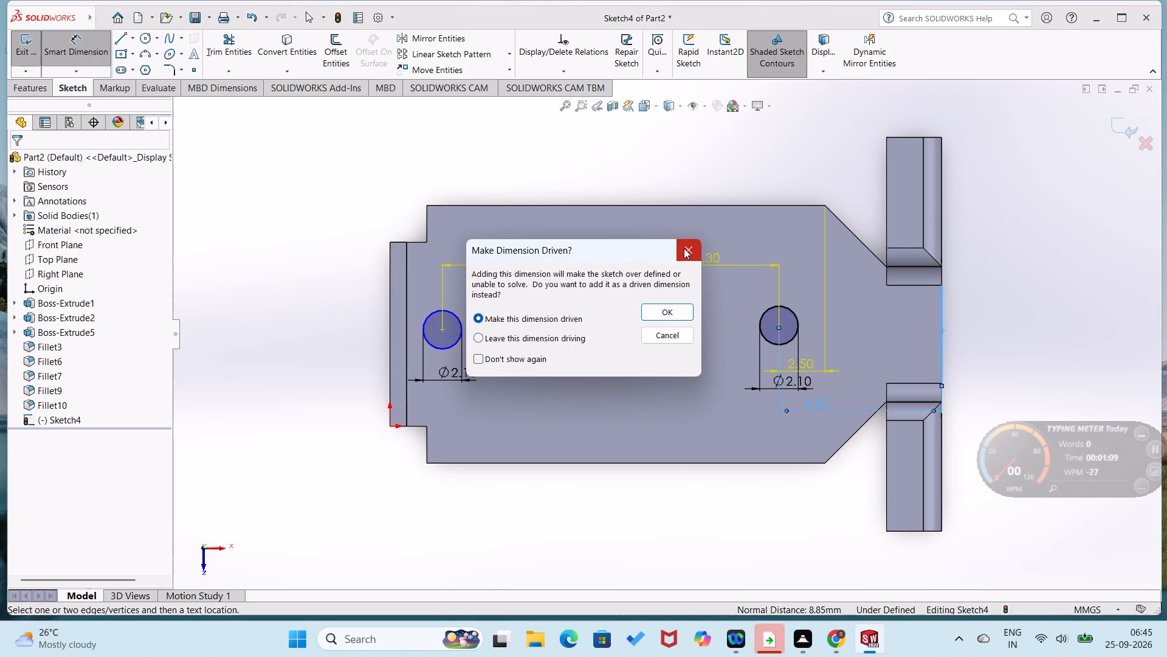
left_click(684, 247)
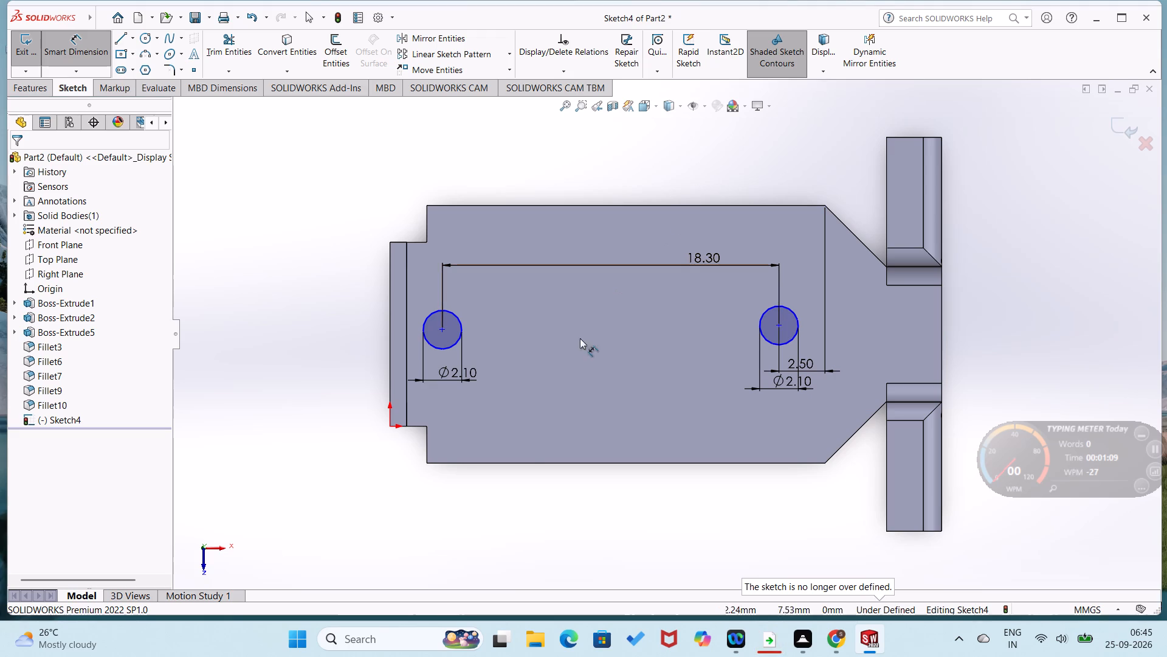
Dimension the wall-side circle's centre 5.1 mm from the plate's long edge nearest the origin.
left_click(517, 464)
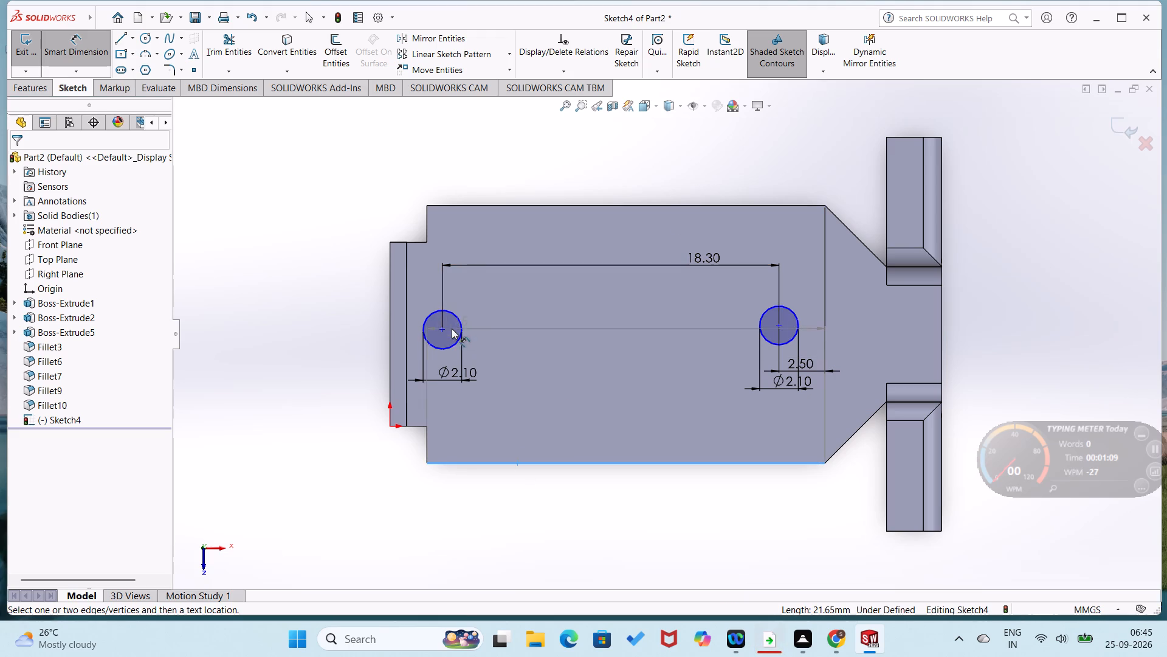
left_click(445, 331)
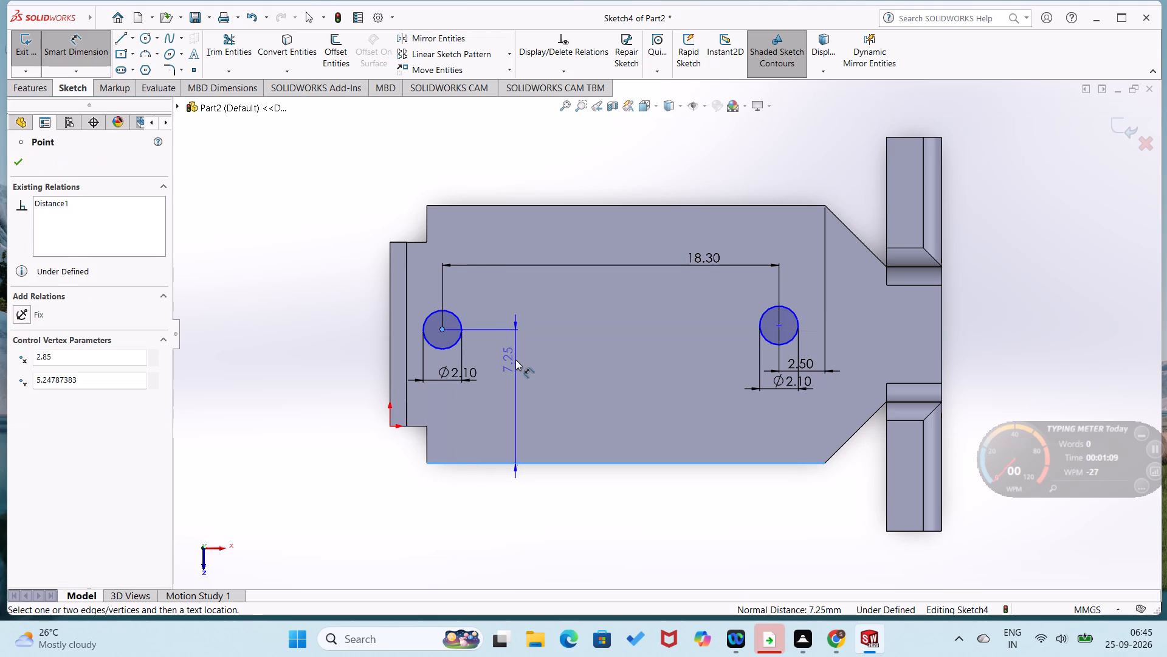
left_click(515, 360)
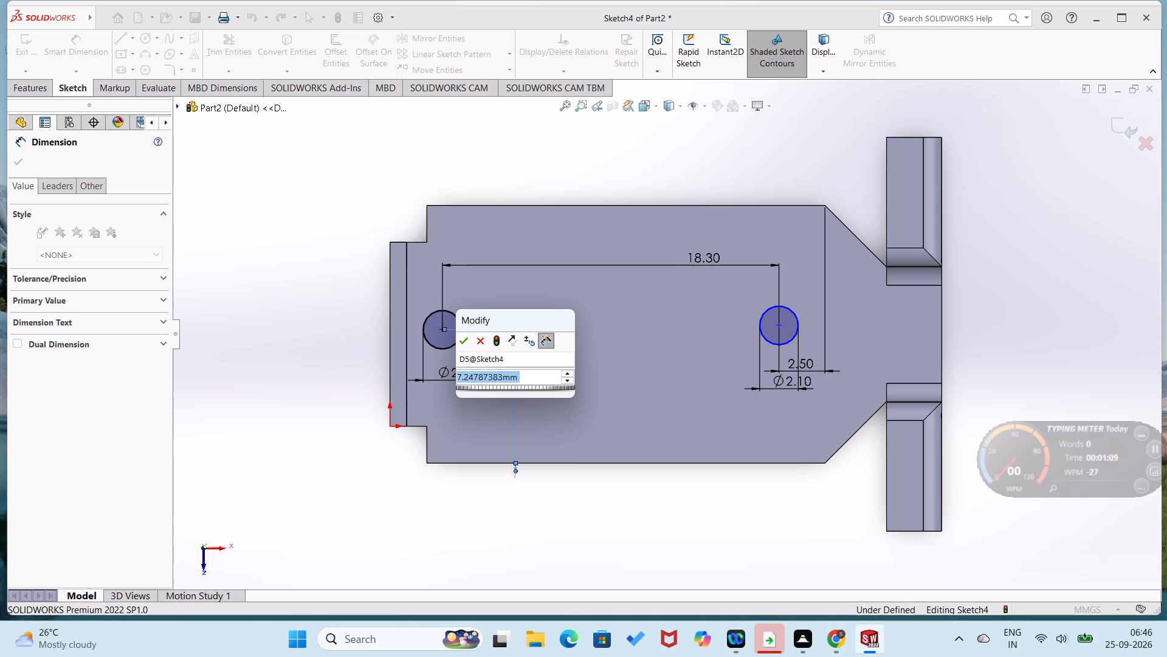
type("5.1")
key("Return")
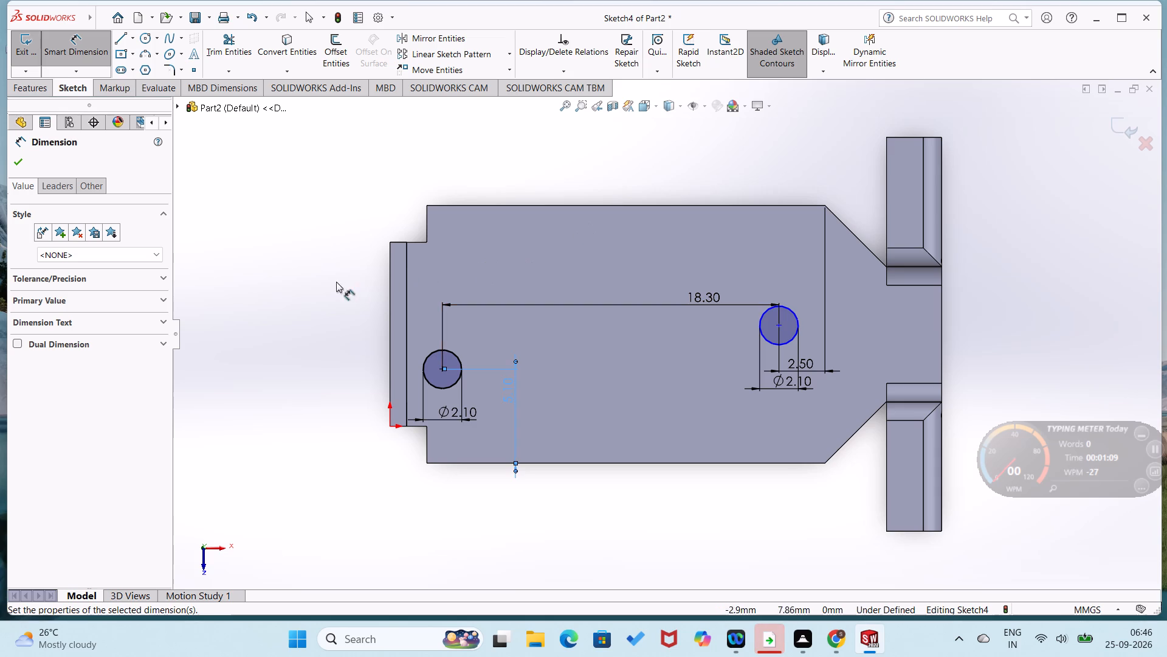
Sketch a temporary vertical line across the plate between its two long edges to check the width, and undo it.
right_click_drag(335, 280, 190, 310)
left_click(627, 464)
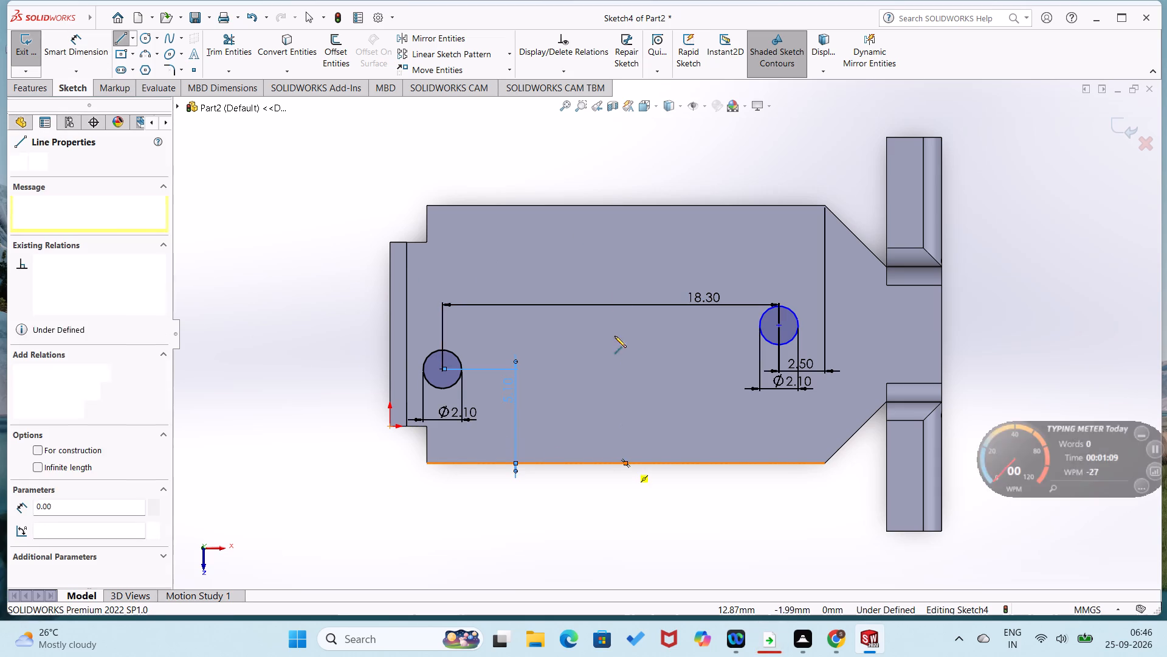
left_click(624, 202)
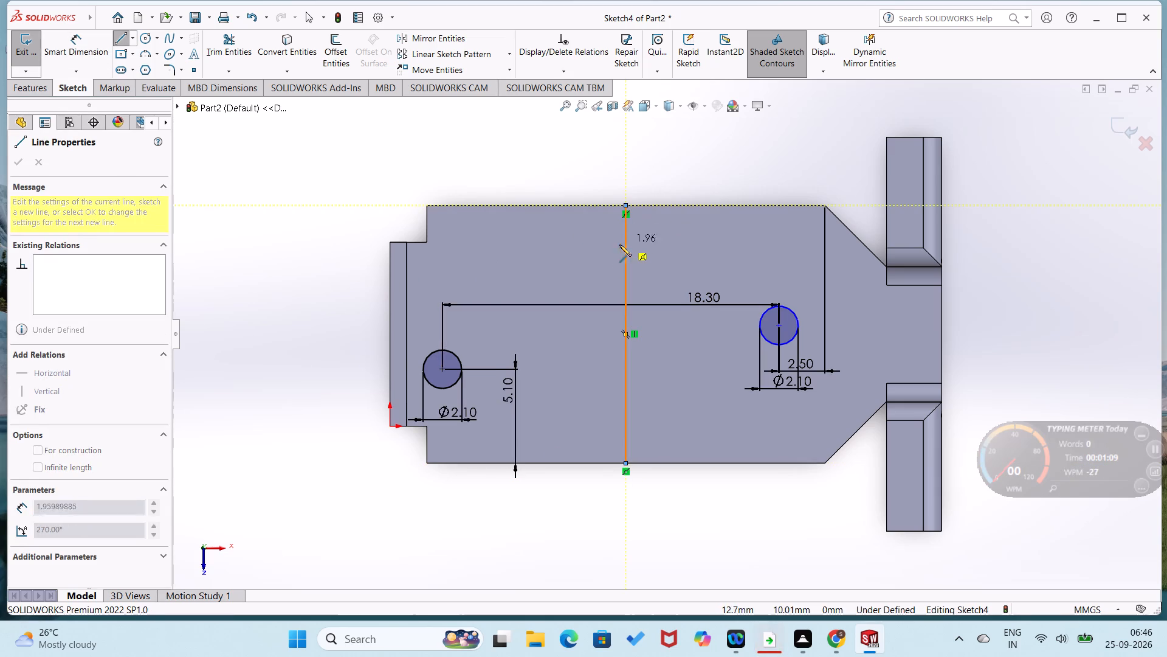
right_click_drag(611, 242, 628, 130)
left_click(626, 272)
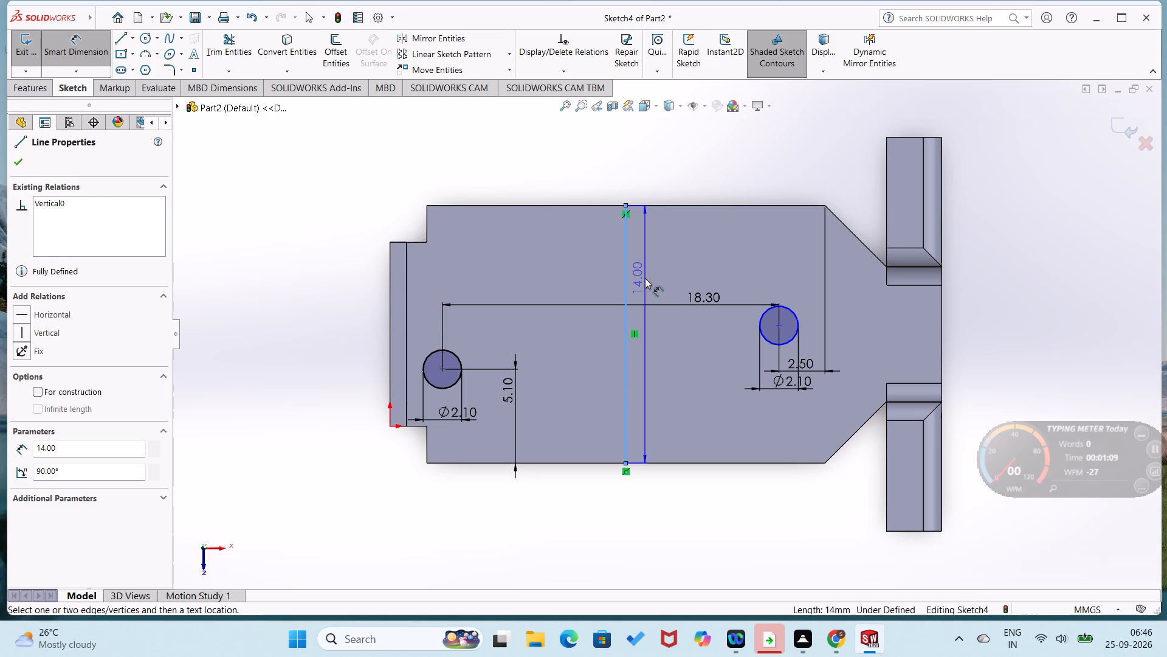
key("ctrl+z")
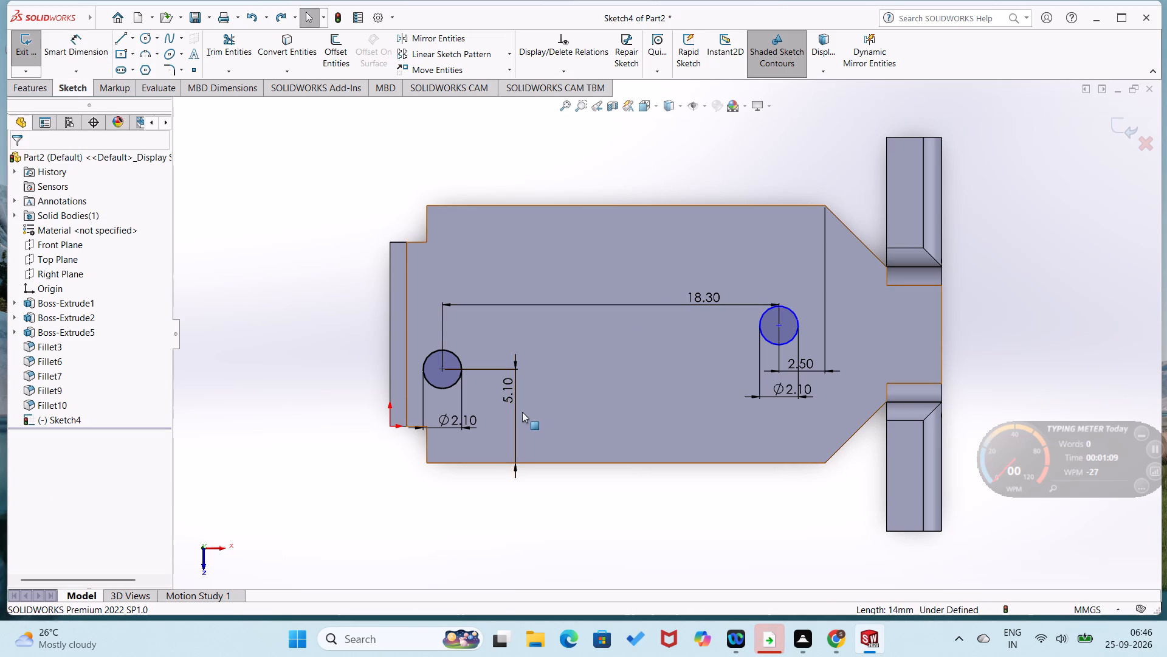
Set the distance between the wall-side circle's centre and the plate's long edge to 7 mm.
double_click(512, 403)
key("7")
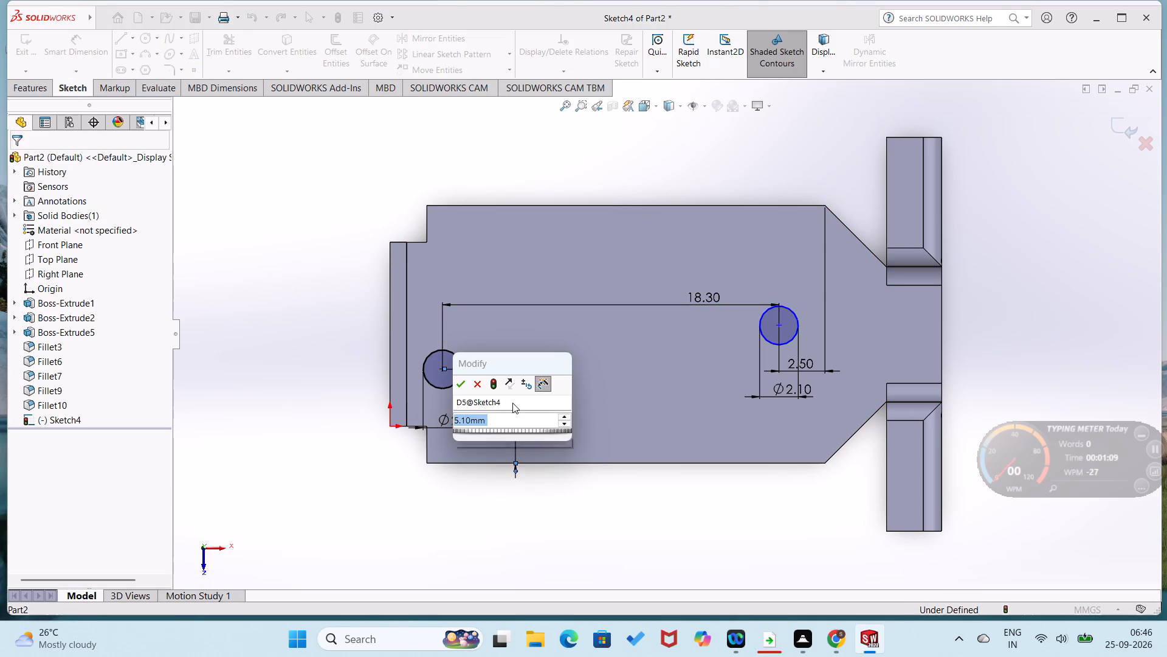
key("Return")
left_click(269, 377)
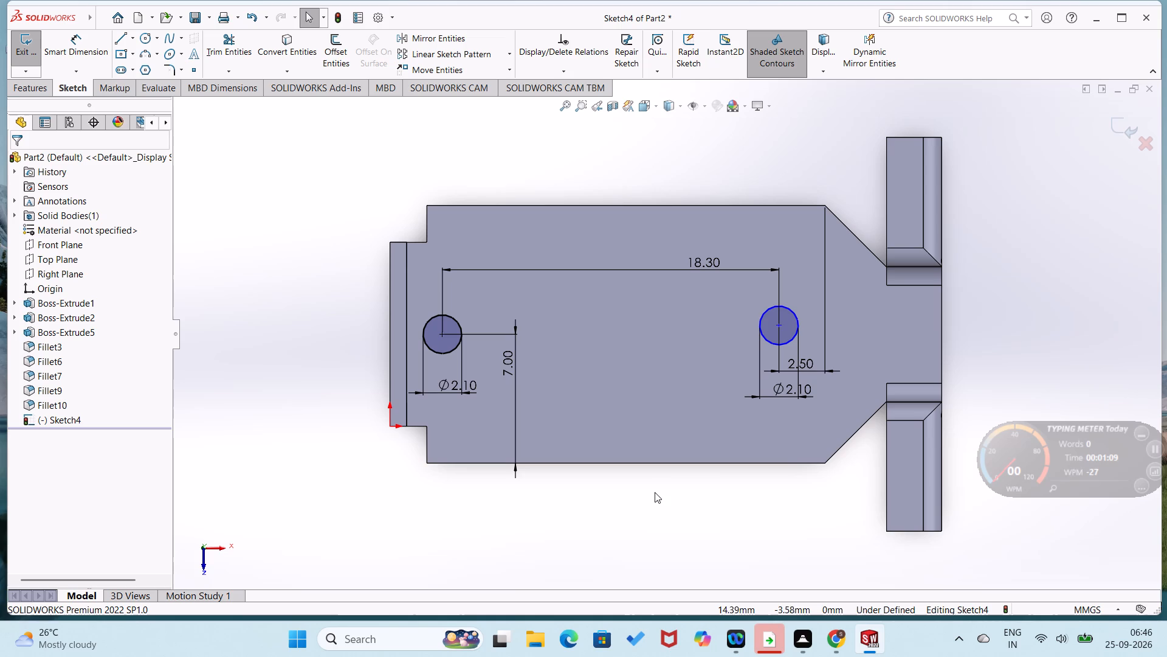
Dimension the tip-side circle's centre 7 mm from the plate's long edge nearest the origin.
right_click_drag(645, 505, 659, 376)
left_click(781, 323)
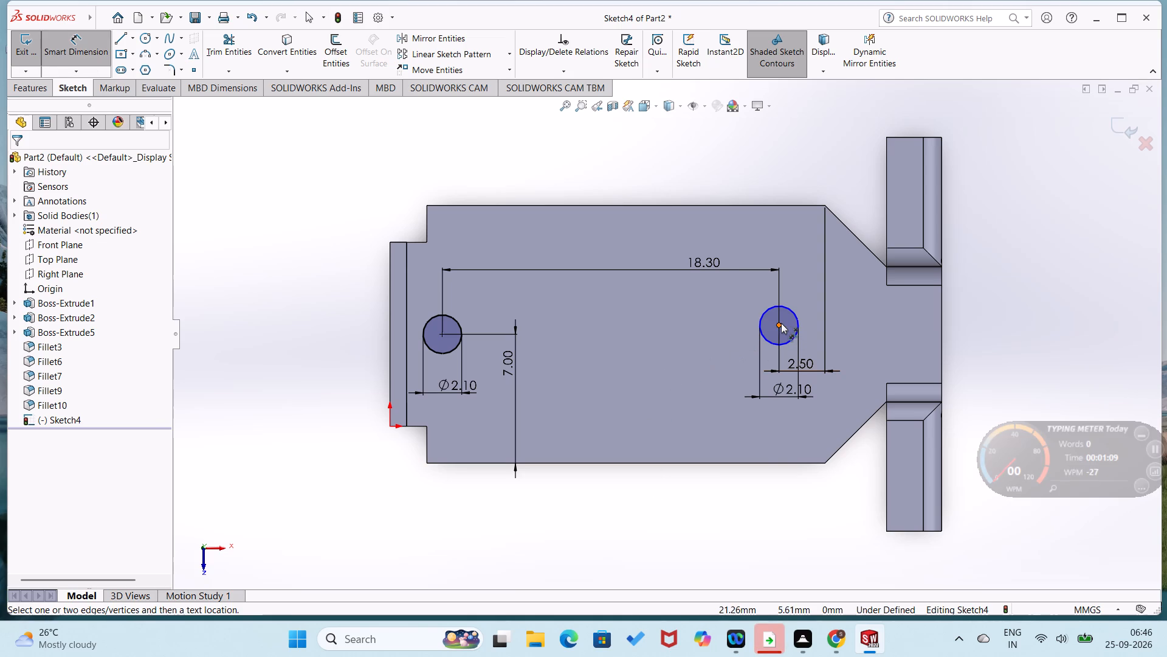
left_click(743, 464)
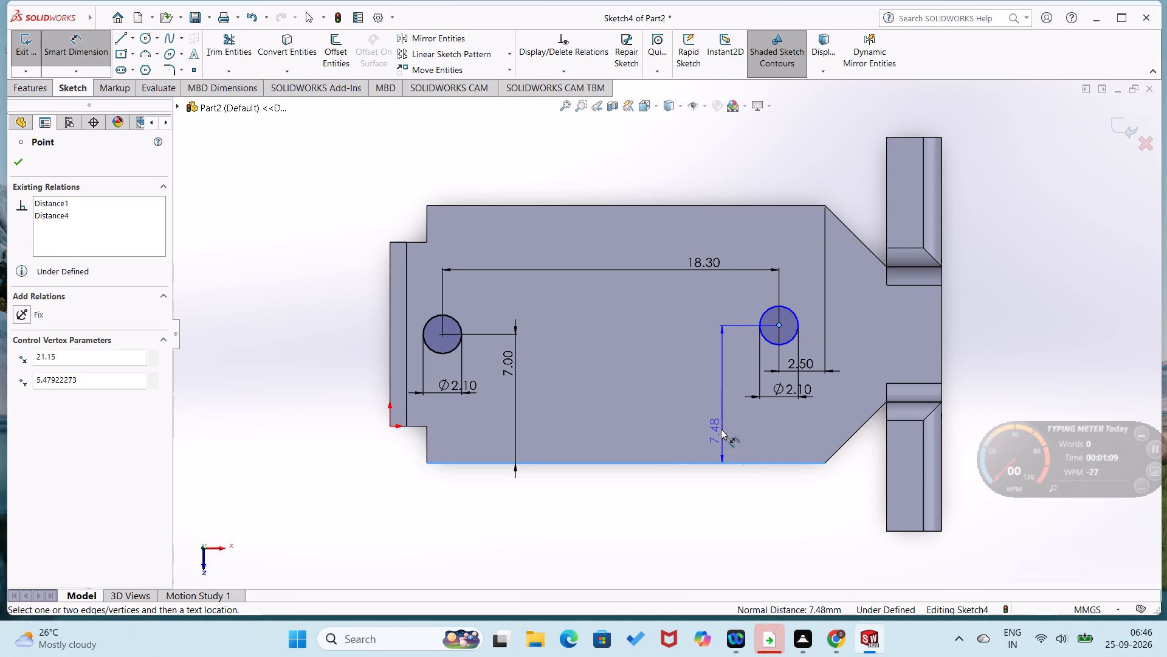
left_click(721, 429)
key("7")
key("Return")
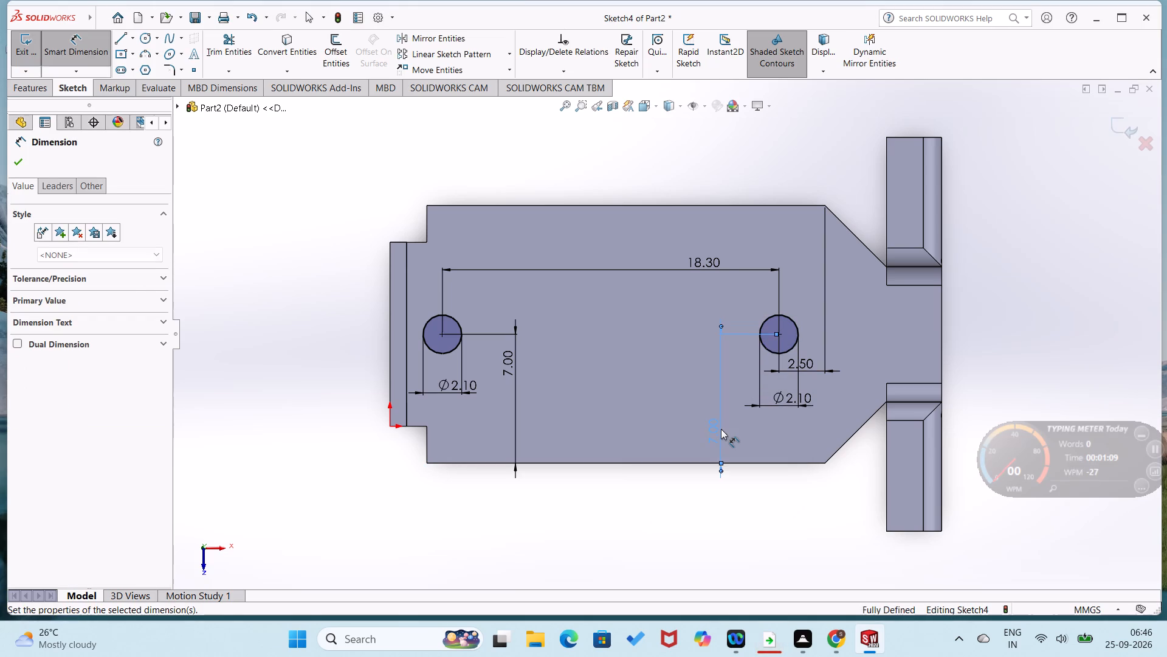
left_click(695, 527)
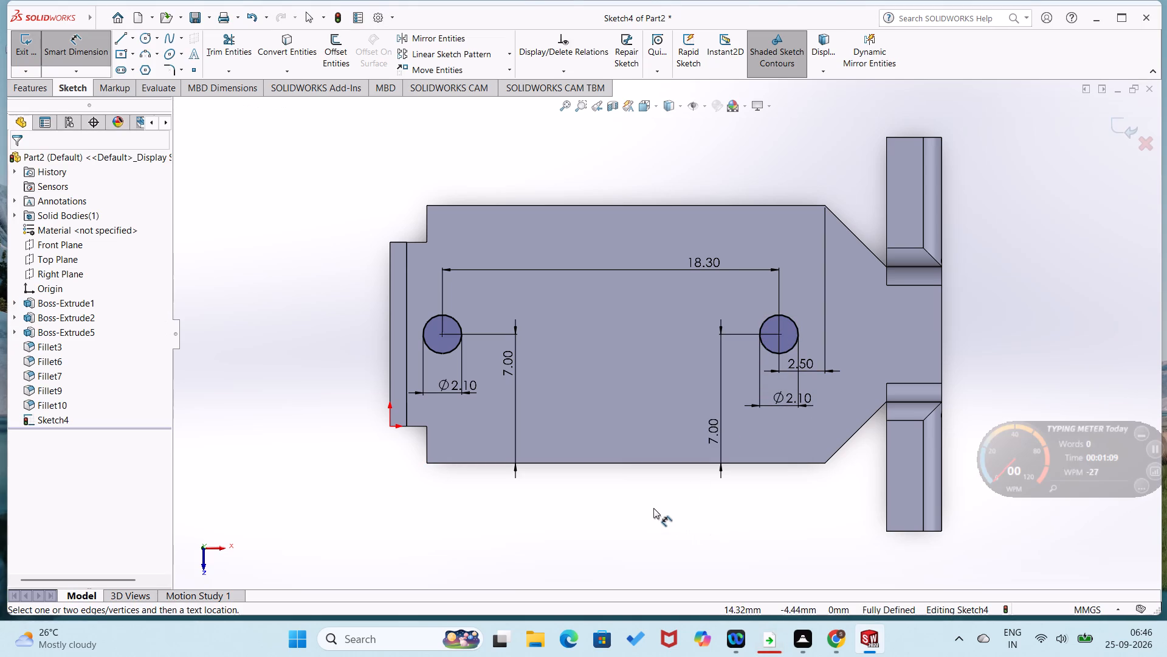
Sketch two parallel lengthwise lines, each 18.3 mm long, joining the two circles at their upper and lower quadrant points.
right_click_drag(446, 175, 335, 175)
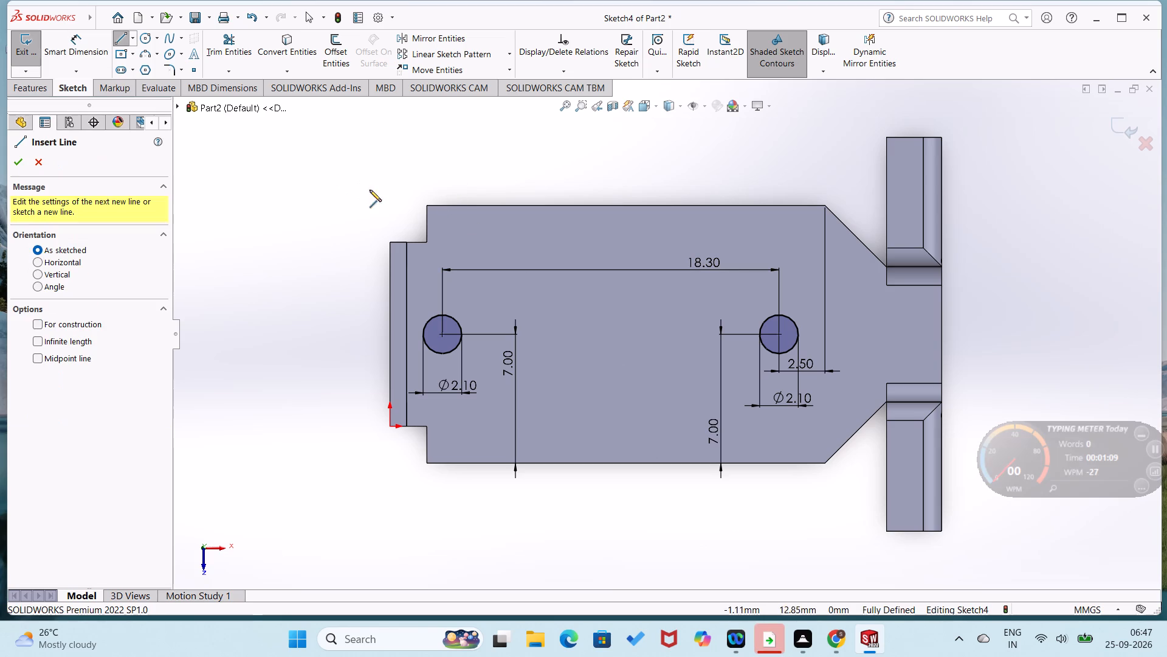
left_click(442, 316)
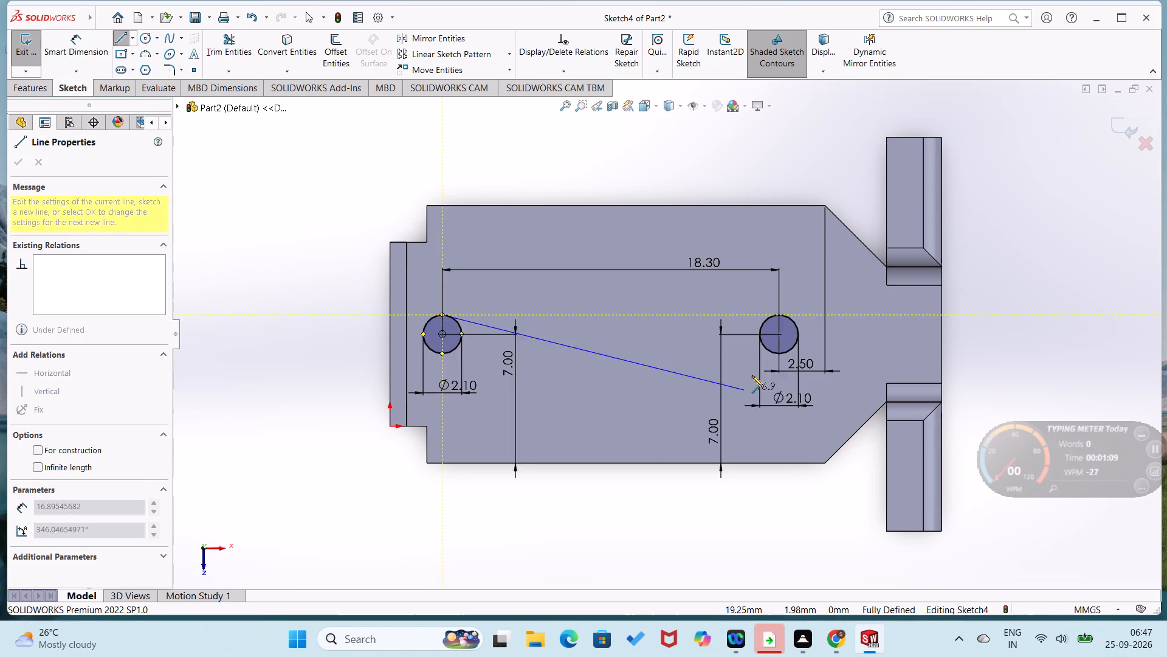
left_click(779, 315)
right_click_drag(714, 350, 752, 201)
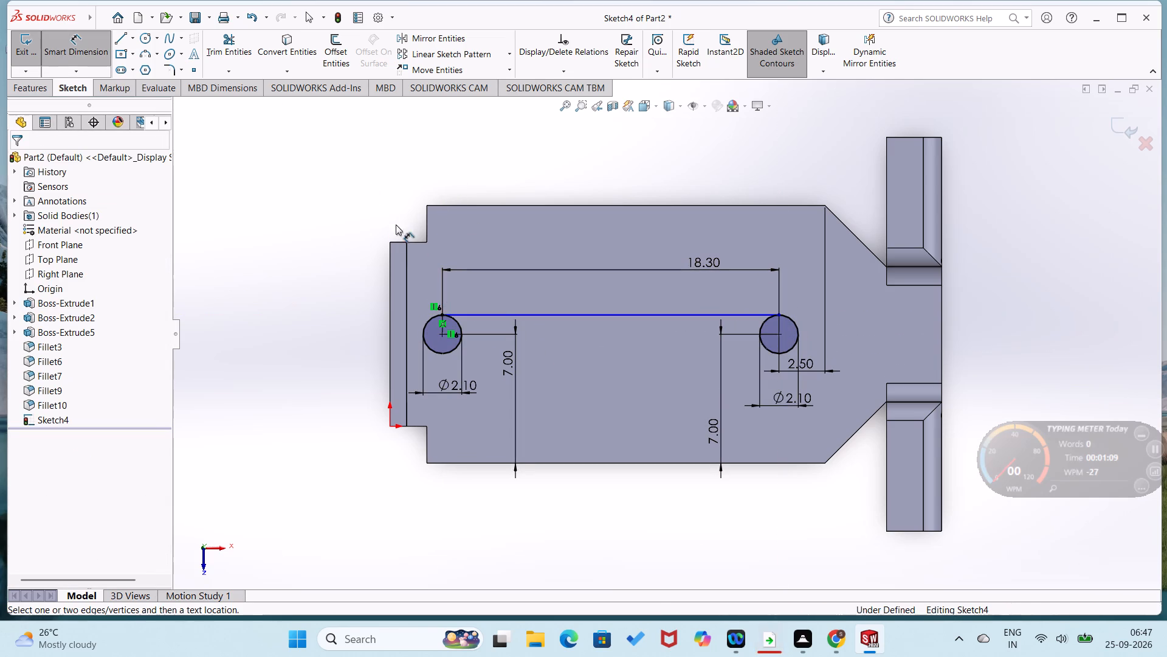
right_click_drag(393, 223, 292, 240)
scroll(526, 352, "down", 3)
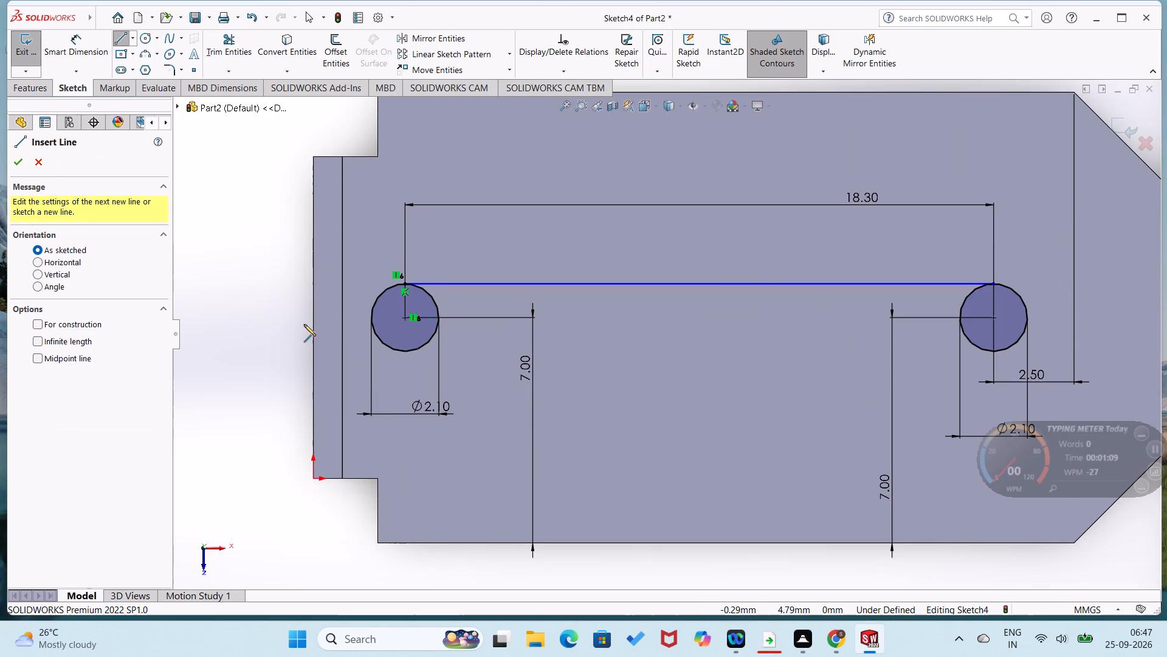
left_click(405, 351)
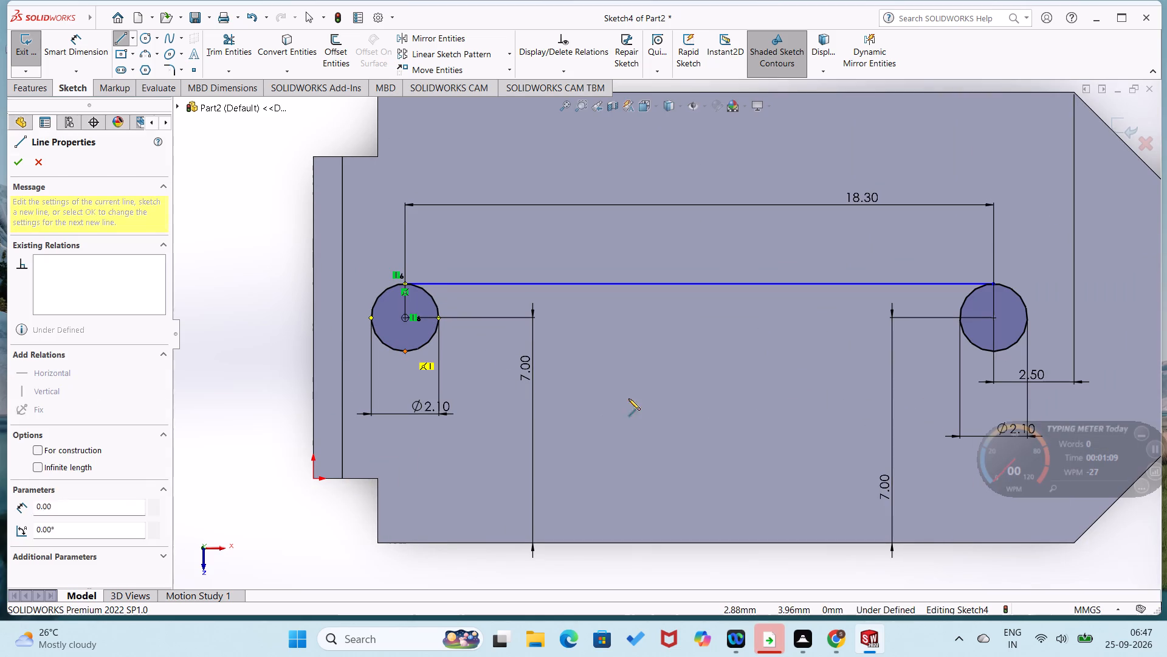
left_click(994, 351)
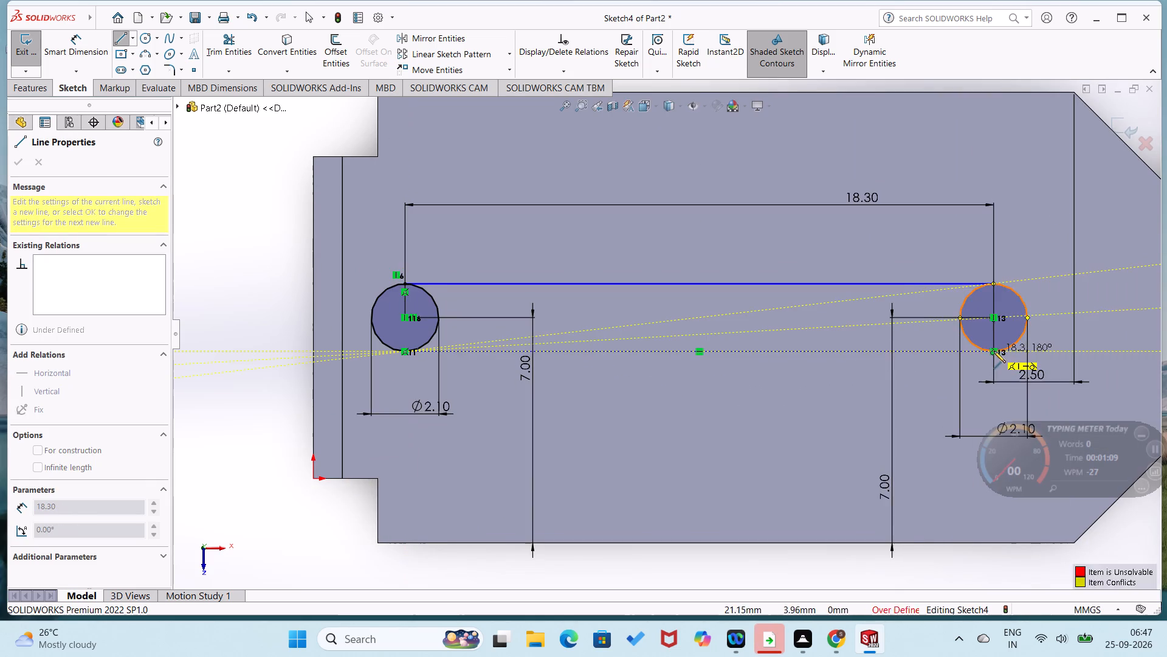
right_click_drag(957, 375, 988, 241)
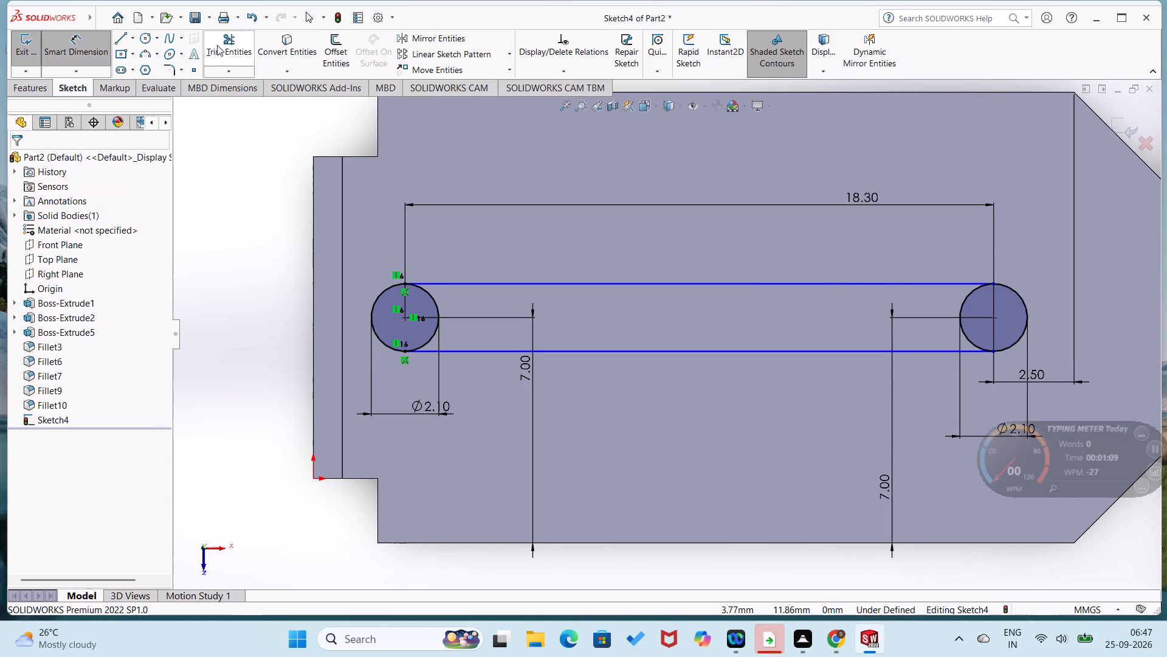
Dimension each of the two lengthwise lines joining the circles at 18.3 mm.
left_click(636, 285)
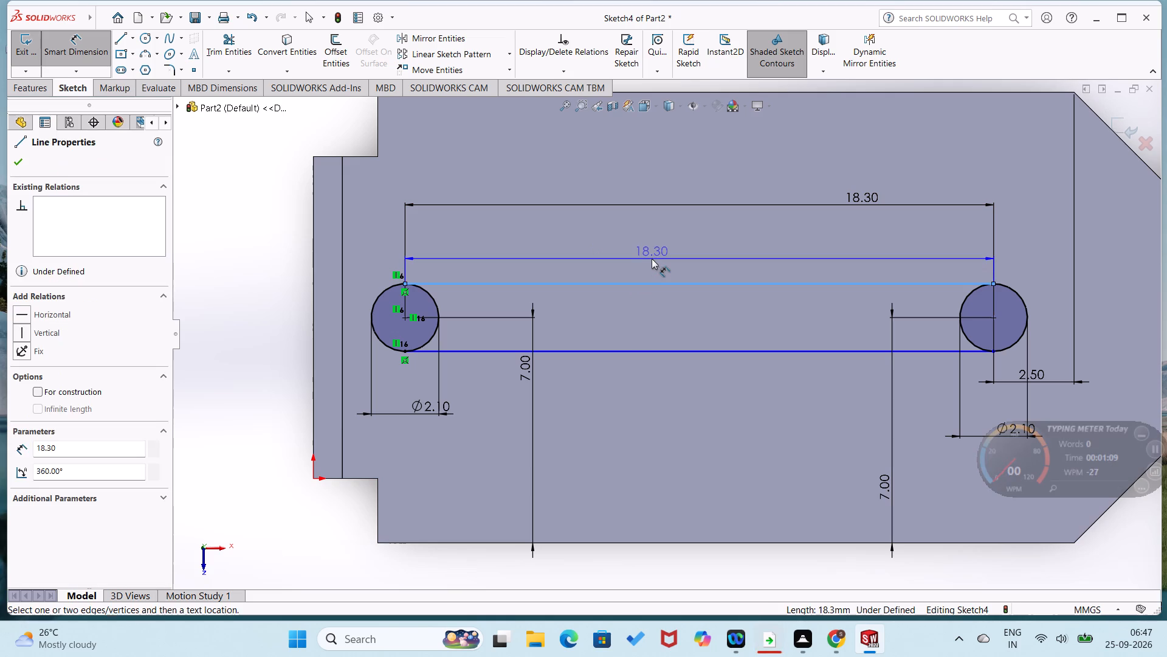
left_click(652, 257)
left_click(604, 242)
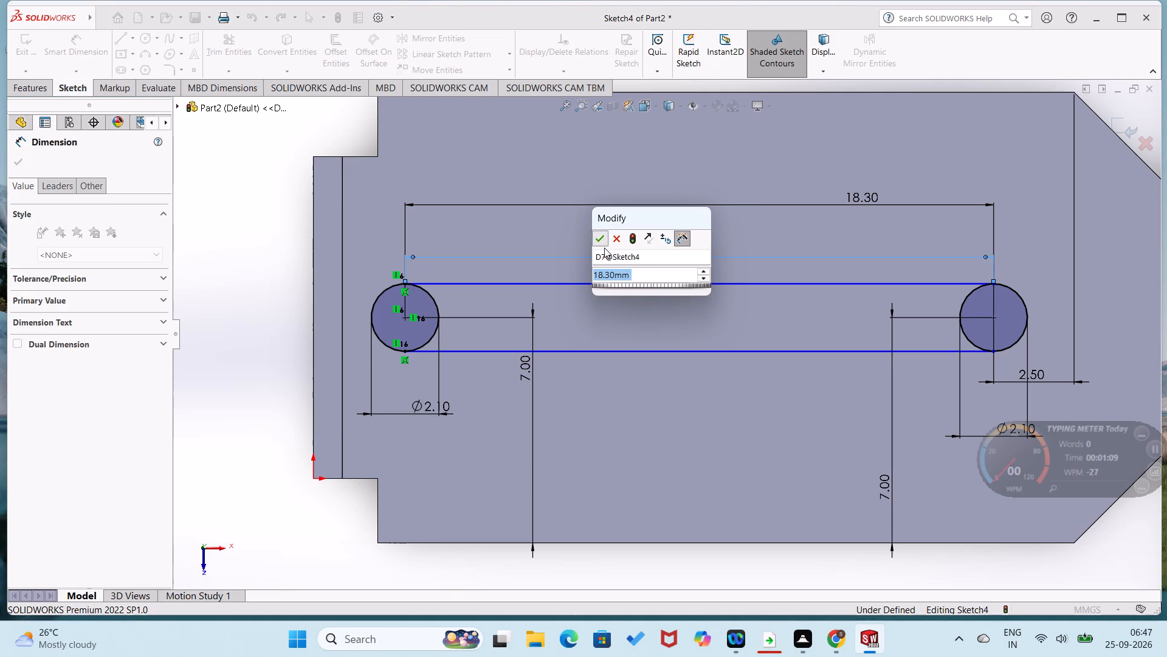
left_click(591, 351)
left_click(588, 375)
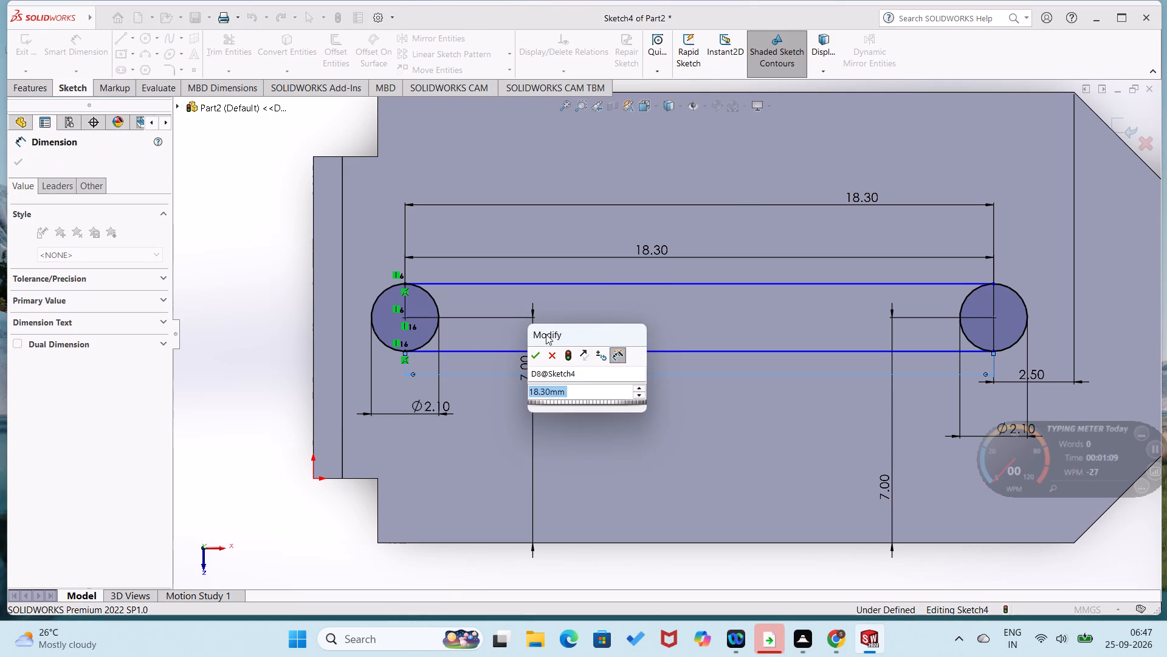
left_click(540, 350)
Trim away the inner half of each circle so the sketch becomes one closed rounded slot outline.
left_click(234, 55)
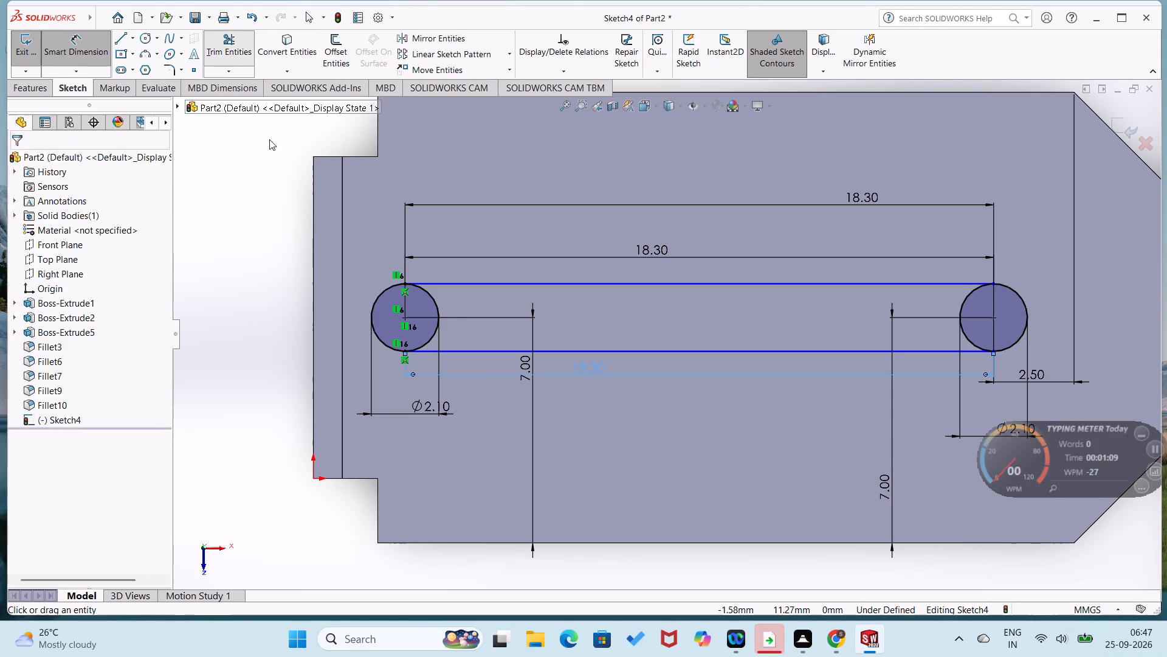
left_click(432, 331)
left_click(438, 307)
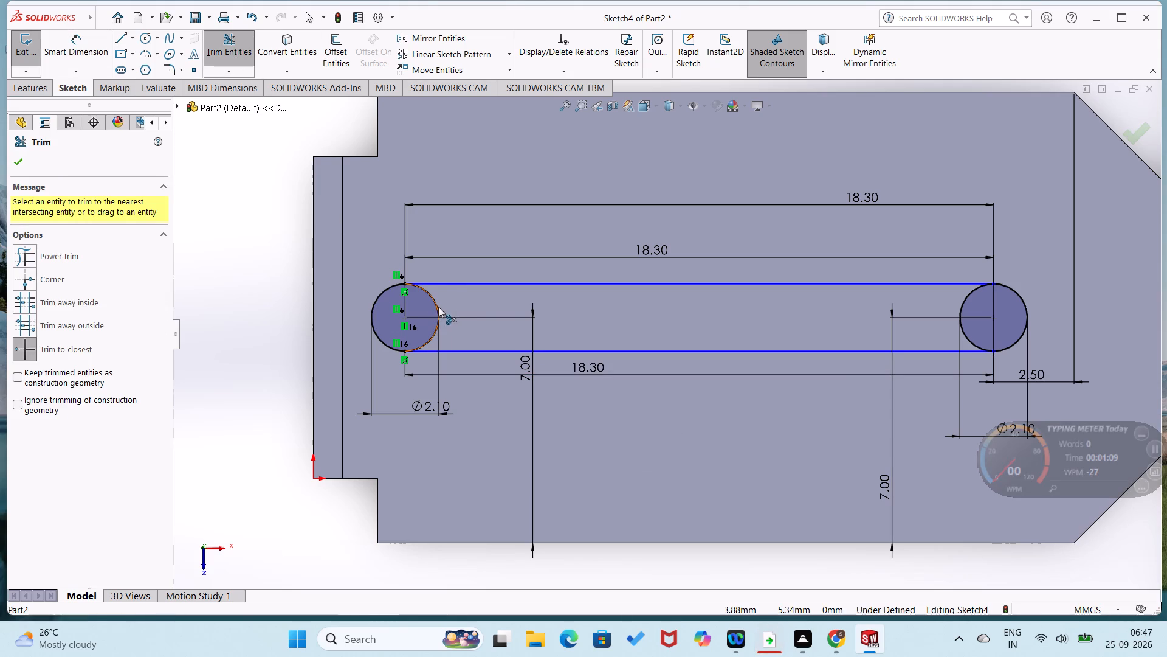
left_click(972, 341)
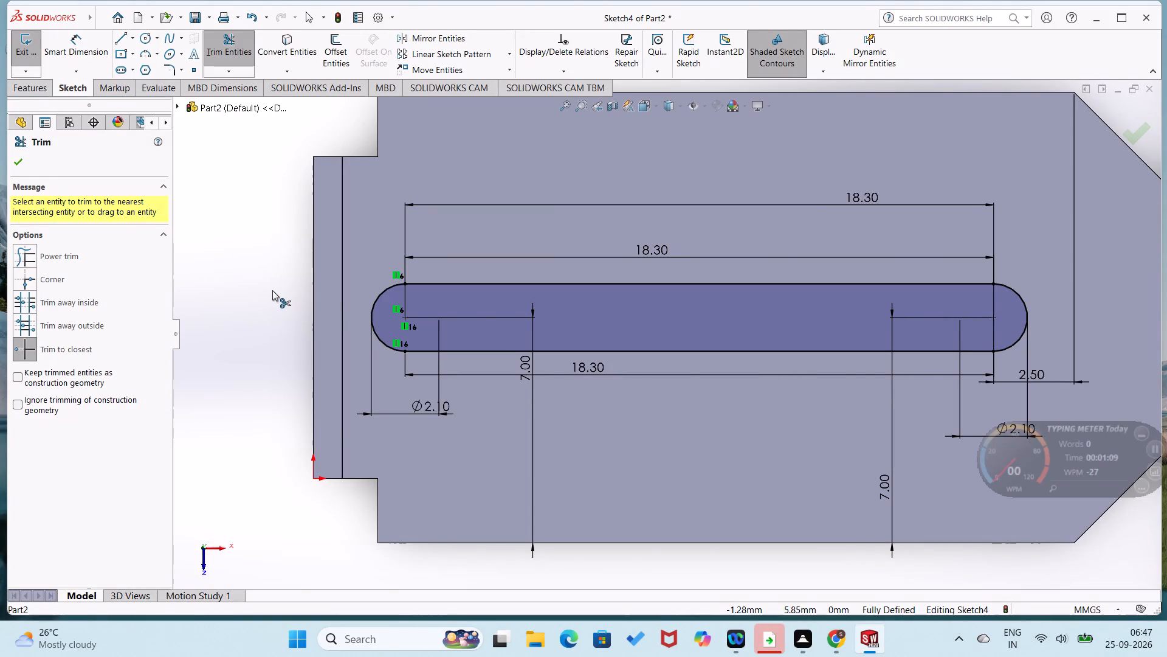
left_click(272, 290)
Cut-extrude the slot outline through the plate with the Through All end condition.
scroll(471, 308, "up", 2)
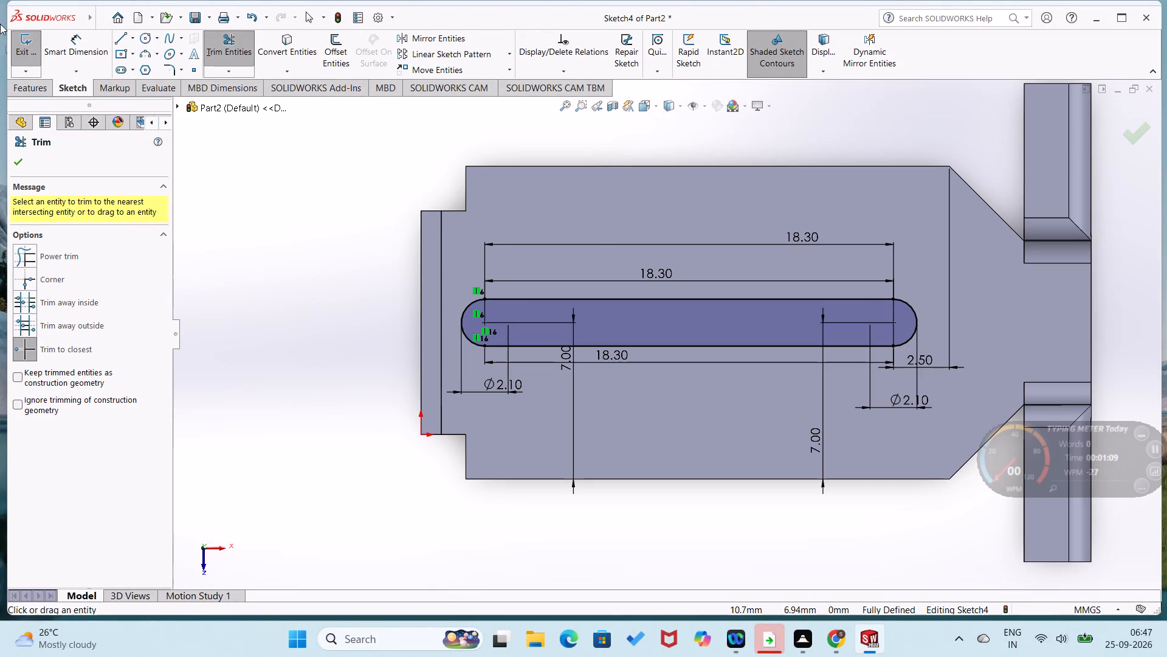
left_click(38, 92)
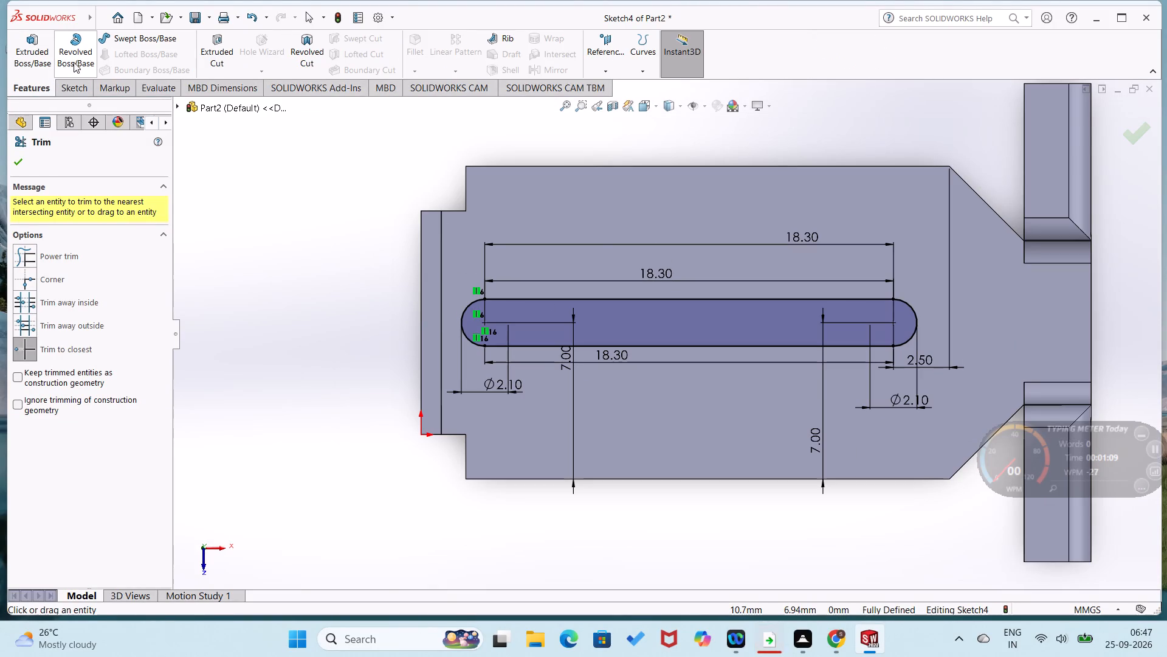
left_click(222, 56)
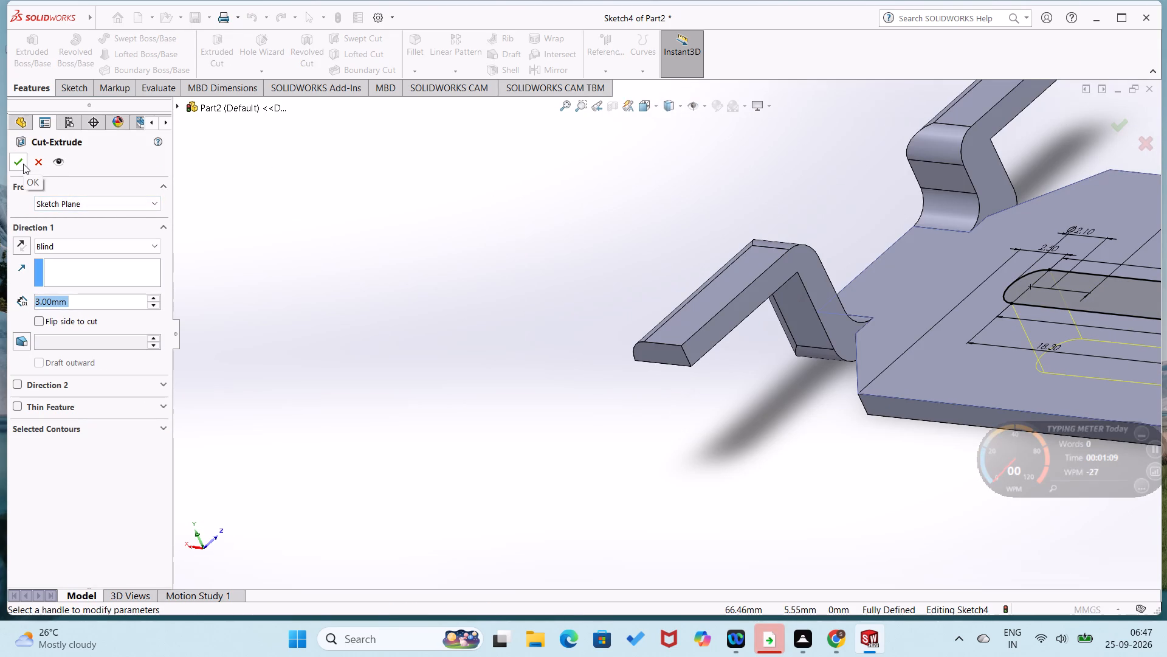
left_click(146, 245)
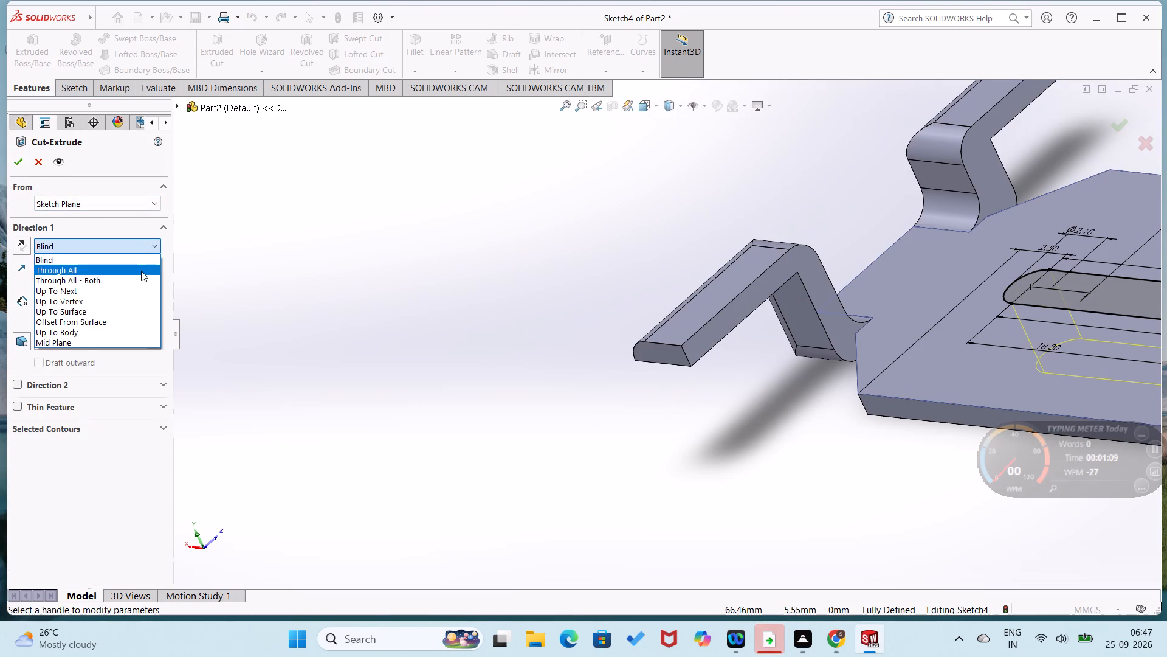
left_click(141, 271)
left_click(16, 157)
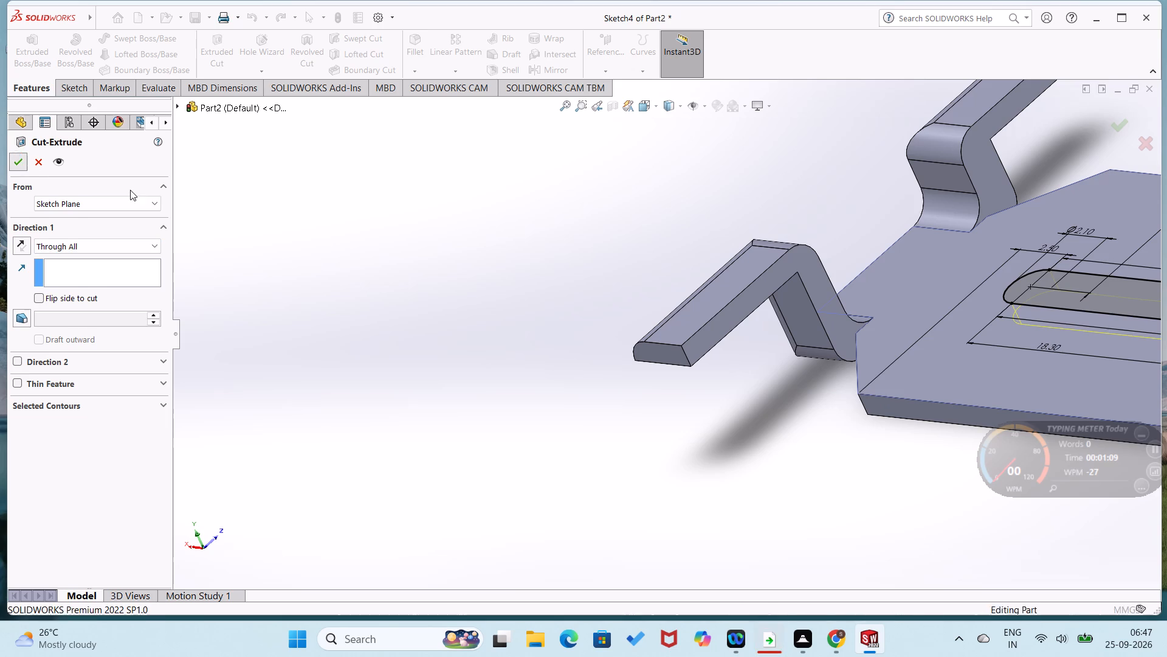
scroll(320, 260, "up", 1)
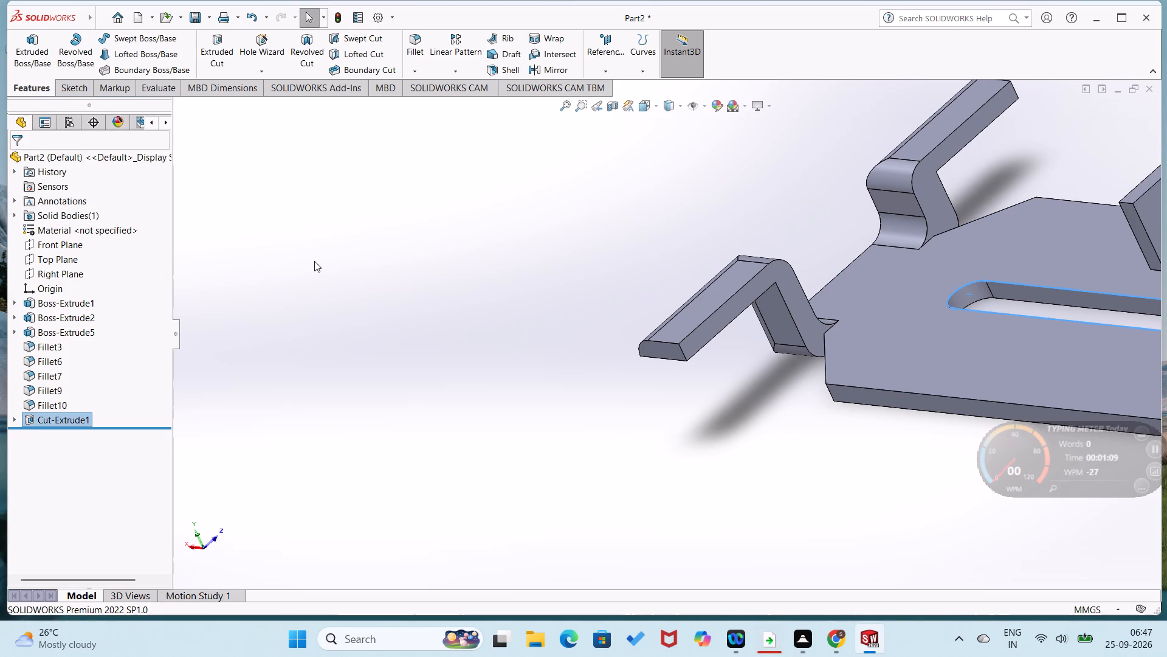
key("ctrl+7")
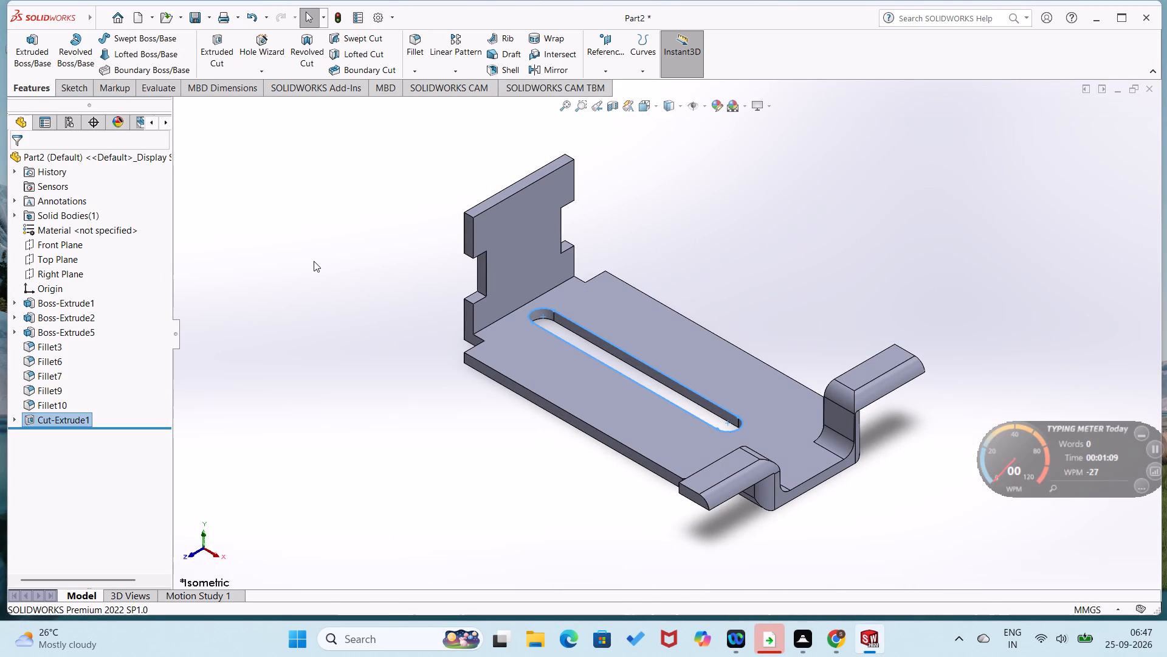
left_click(319, 316)
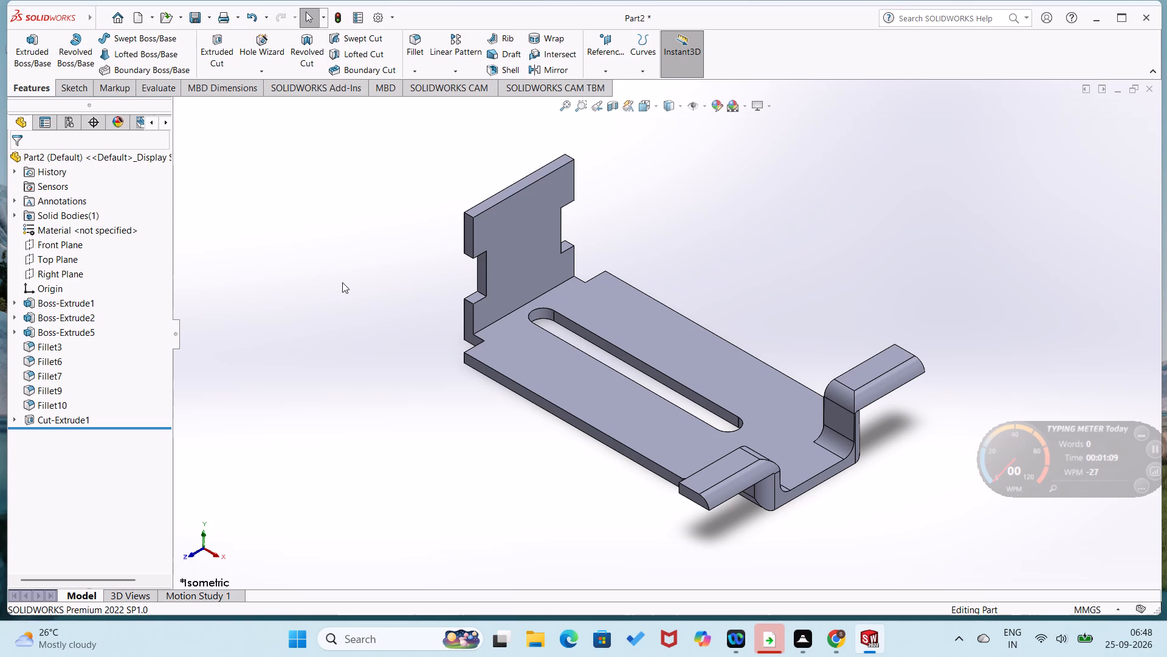
Fillet the outer vertical edge and adjoining bottom edge at one lower corner of the notched wall with a 1 mm radius.
middle_click_drag(453, 393, 457, 395)
middle_click_drag(457, 395, 534, 316)
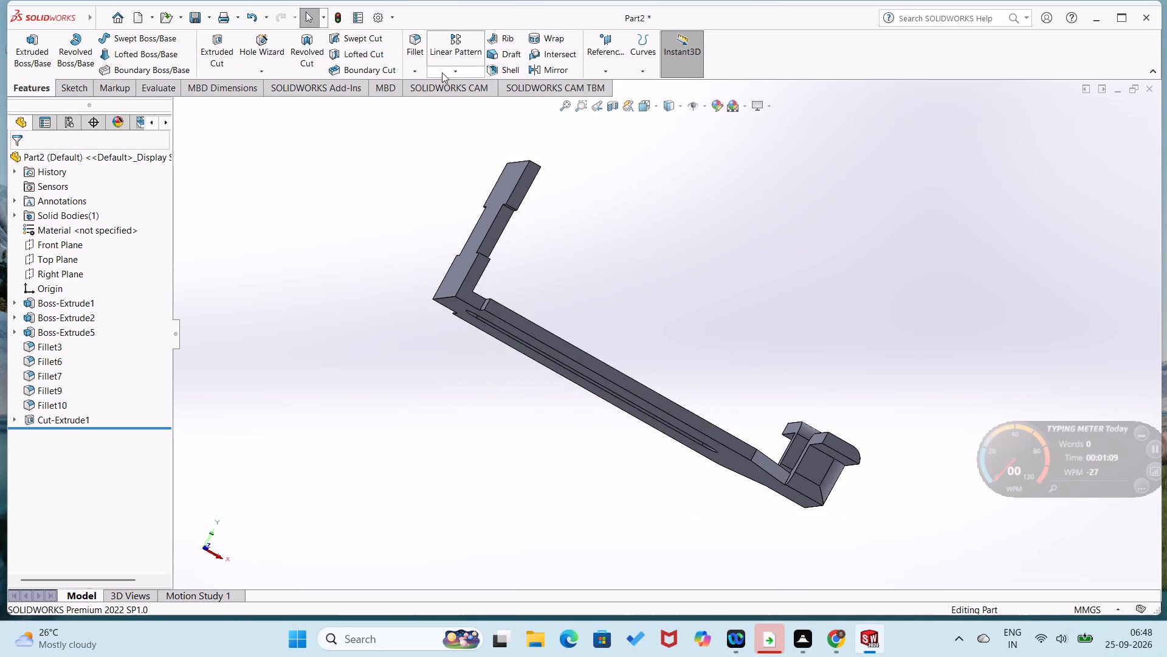
left_click(421, 68)
left_click(421, 82)
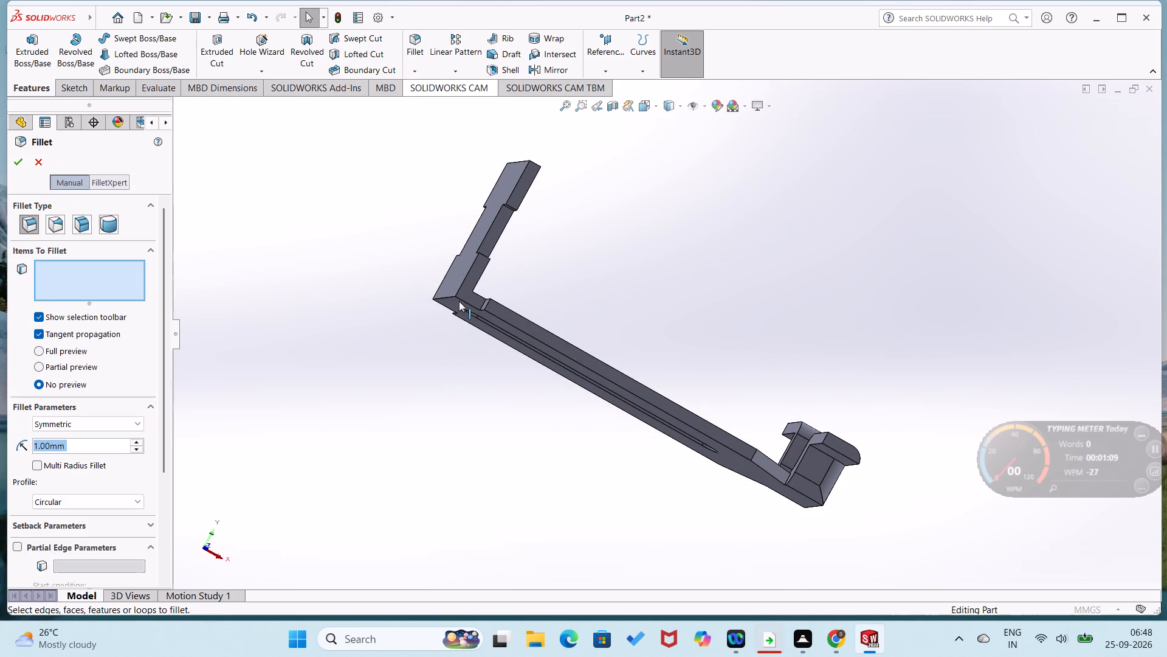
left_click(464, 301)
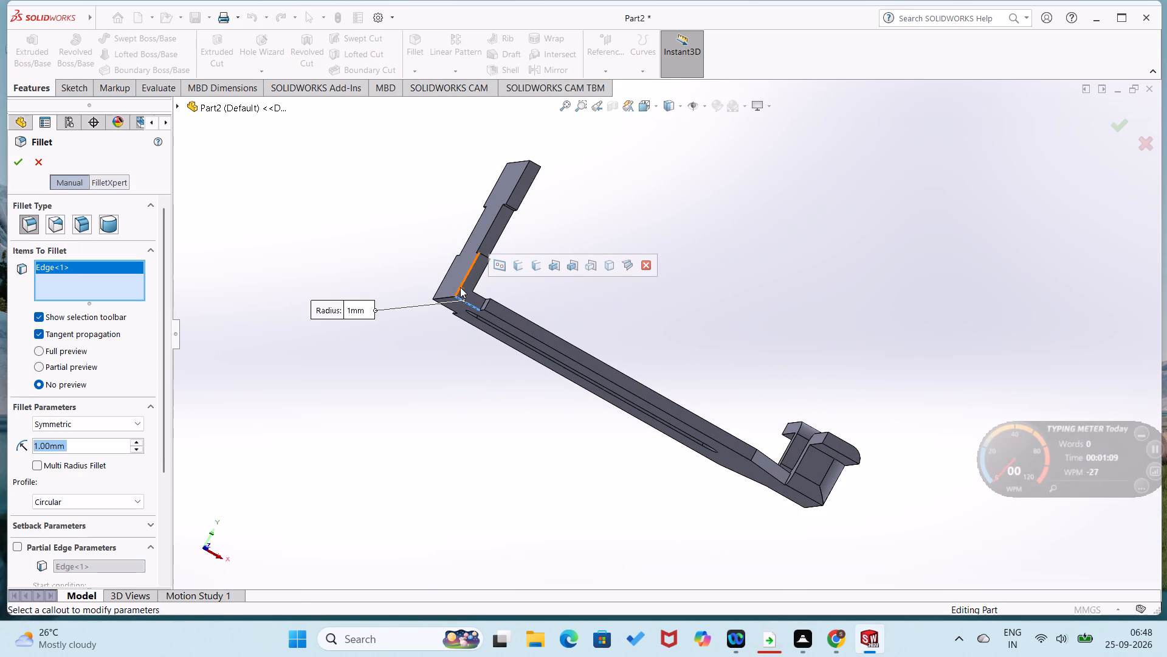
left_click(460, 287)
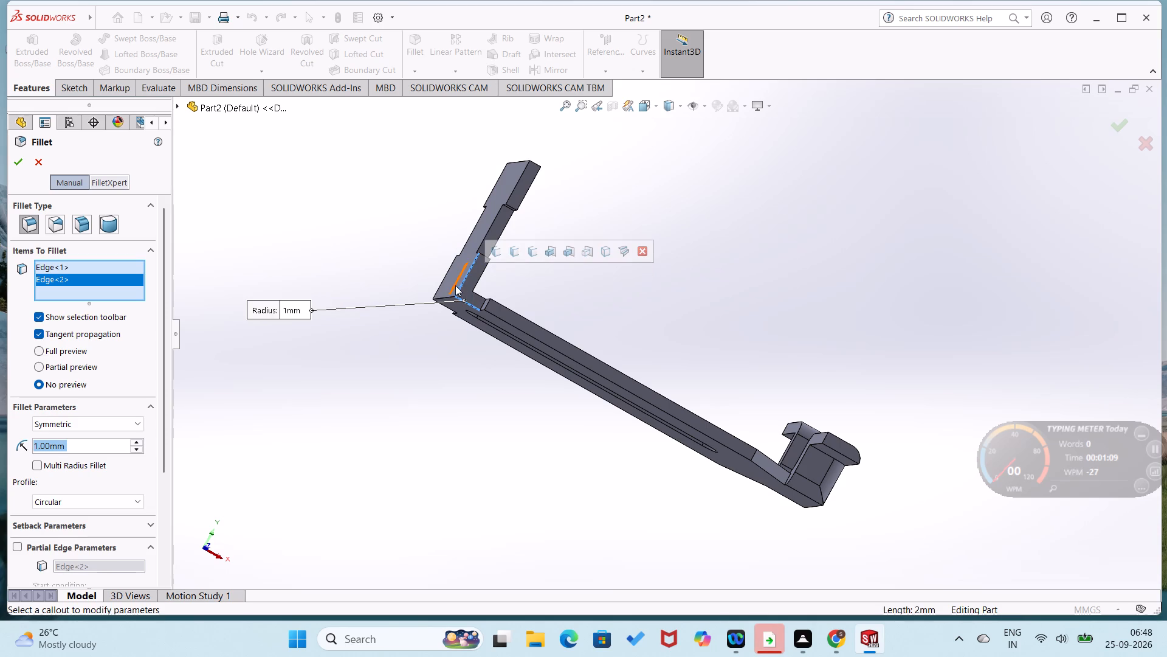
left_click(15, 163)
Fillet the matching vertical and bottom edges at the wall's opposite lower corner with a 1 mm radius.
scroll(325, 369, "up", 1)
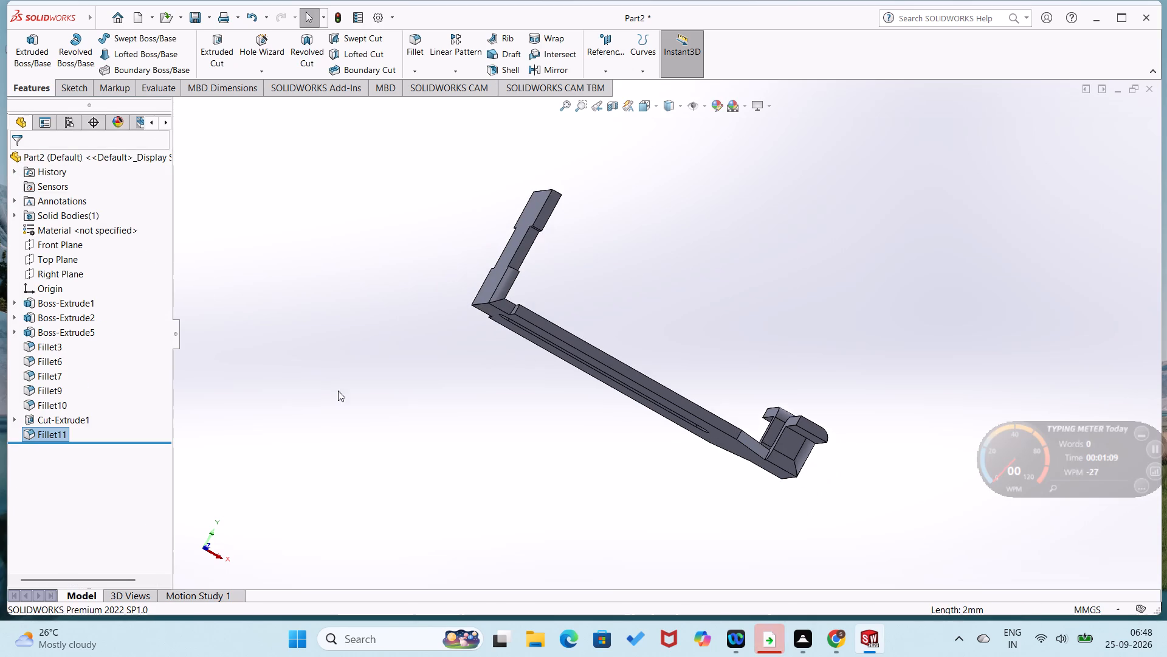
middle_click_drag(345, 394, 554, 454)
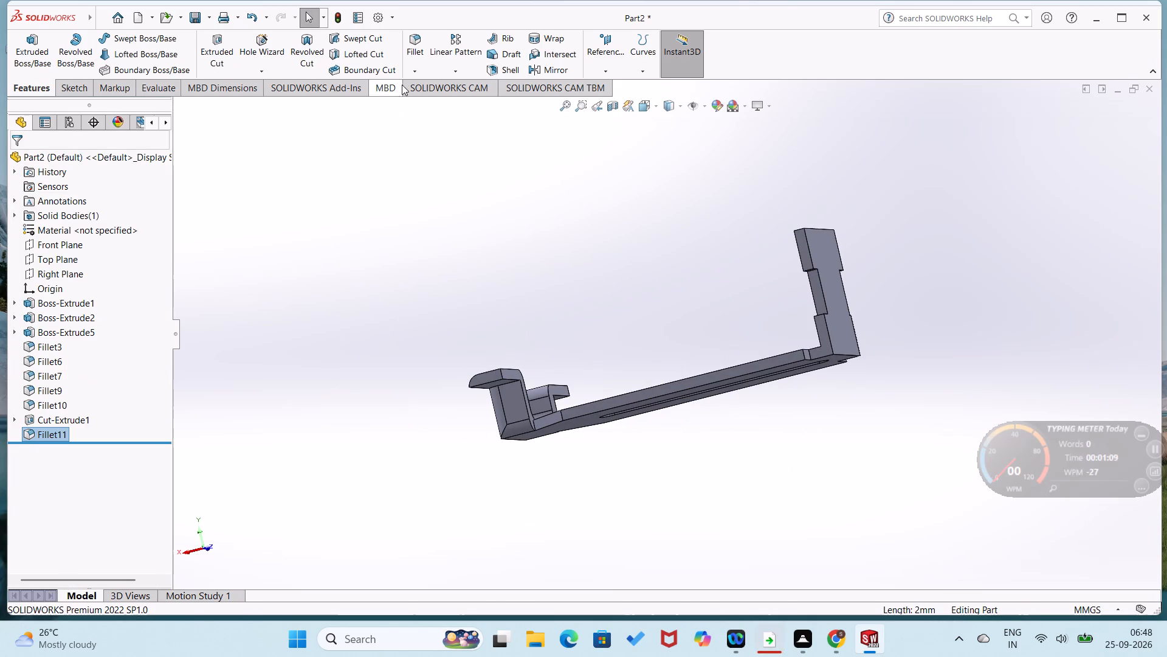
left_click(415, 71)
left_click(415, 83)
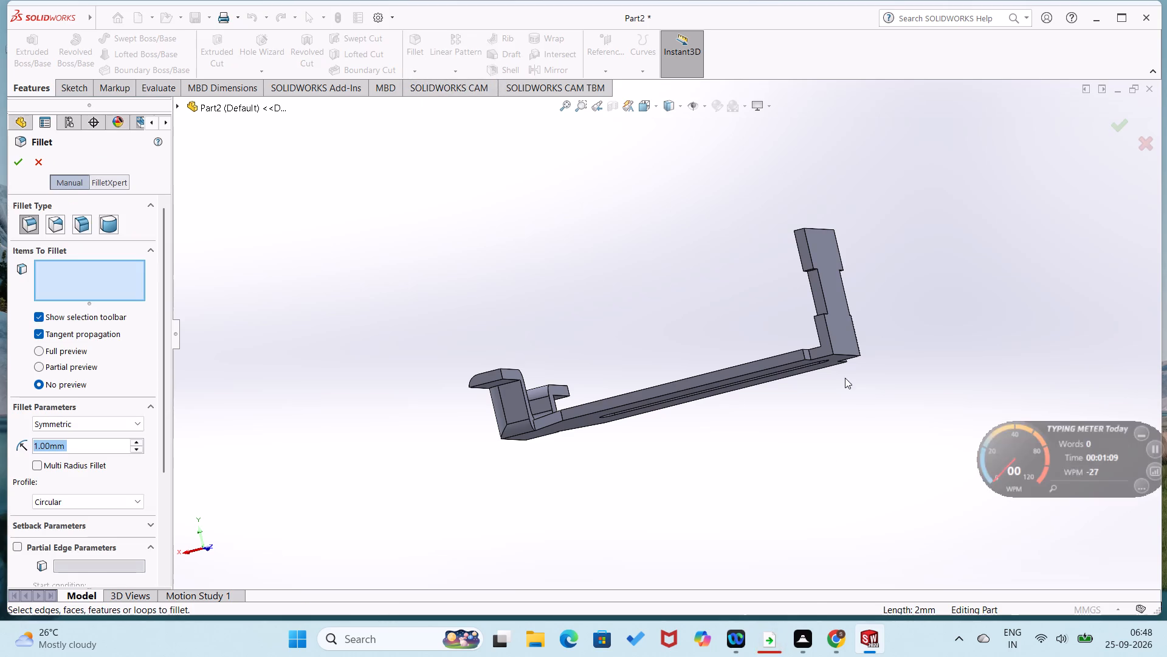
left_click(827, 356)
left_click(830, 342)
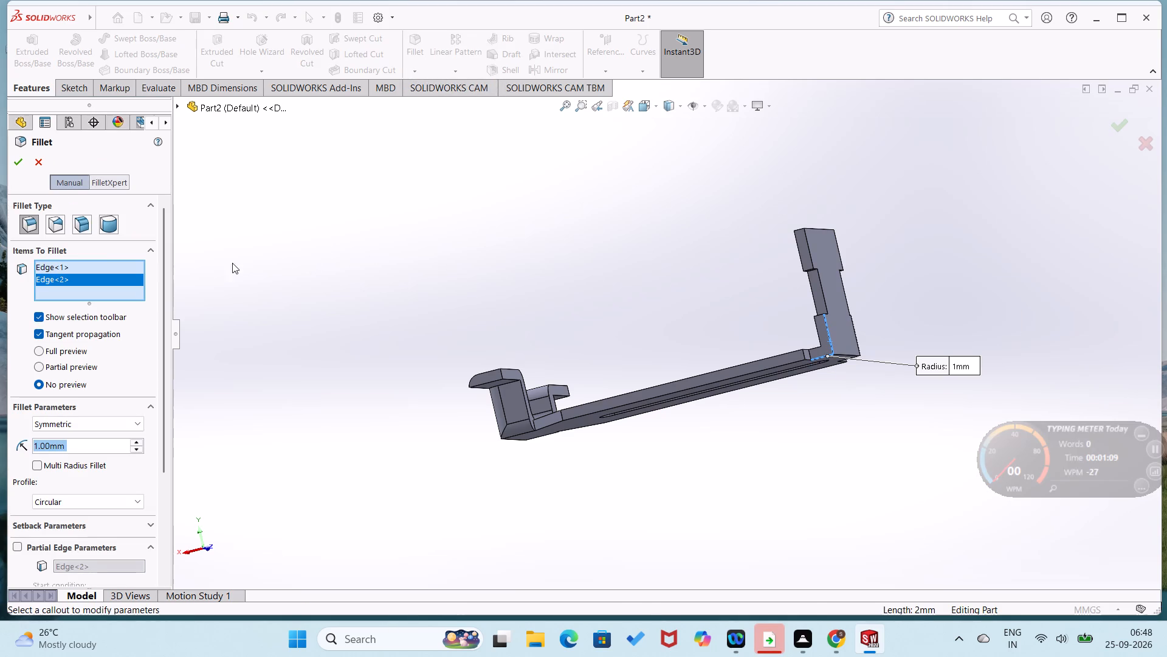
left_click(21, 165)
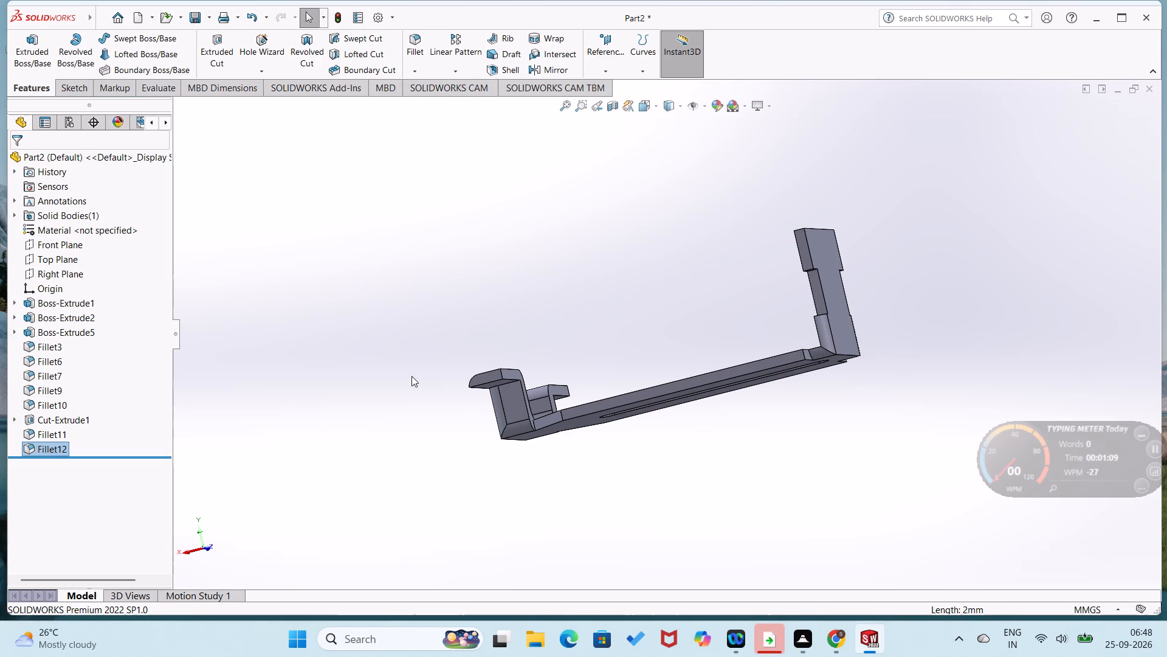
Set up a Distance-Distance chamfer with asymmetric parameters and both distances at 1 mm.
key("ctrl+8")
key("ctrl+7")
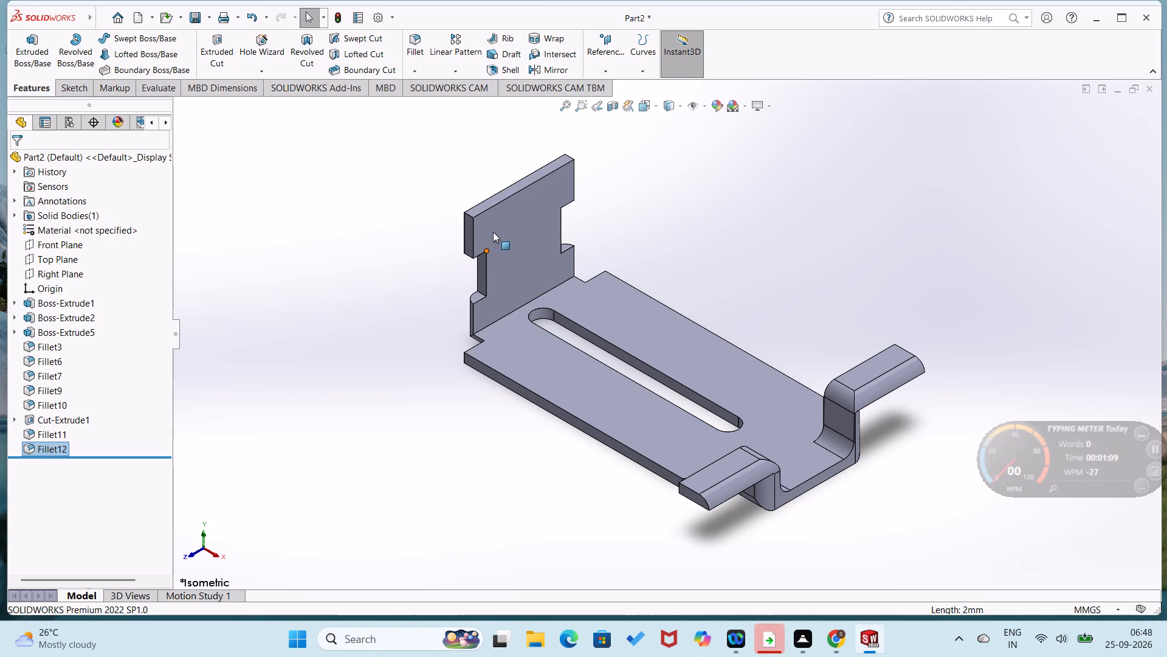
left_click(410, 75)
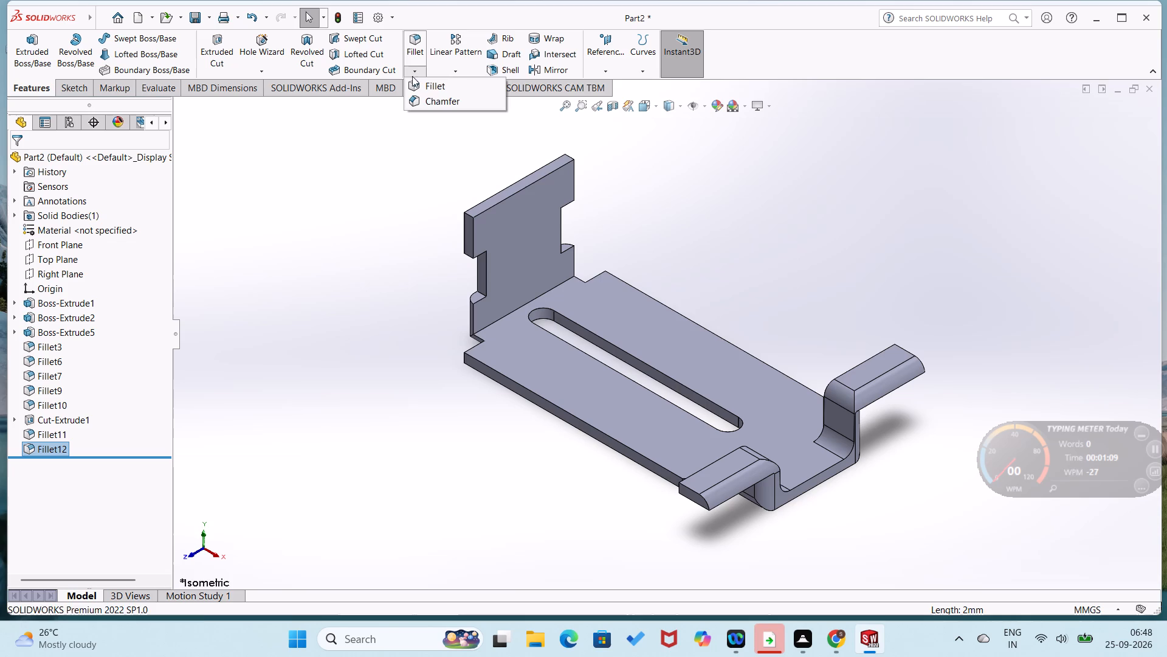
left_click(426, 99)
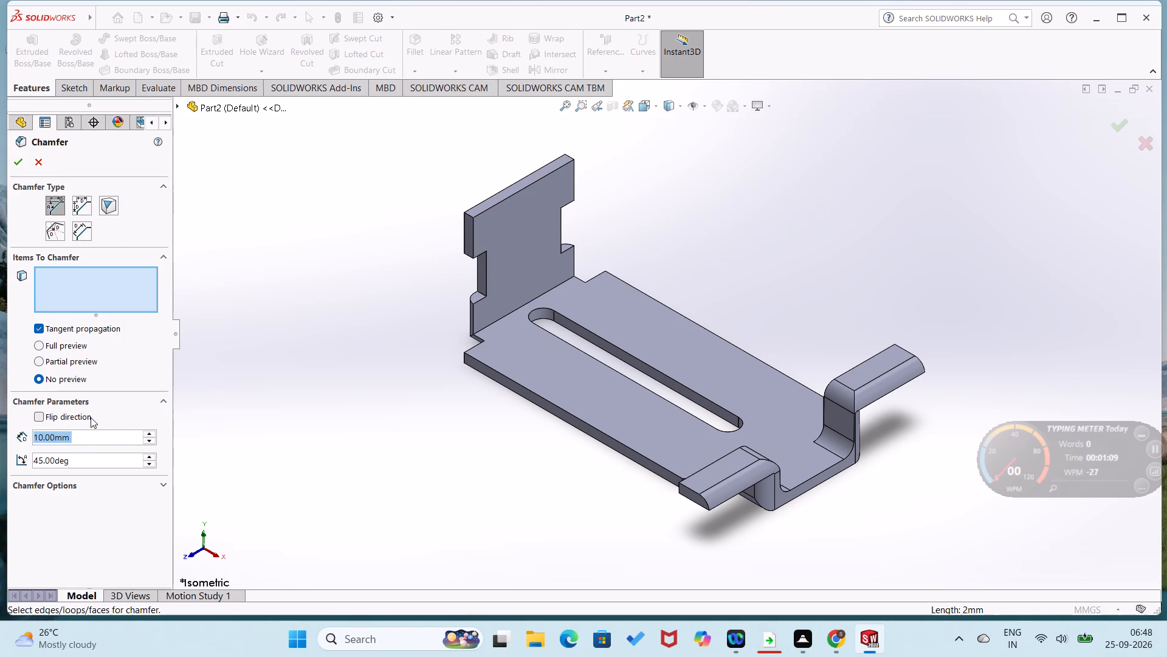
left_click(88, 207)
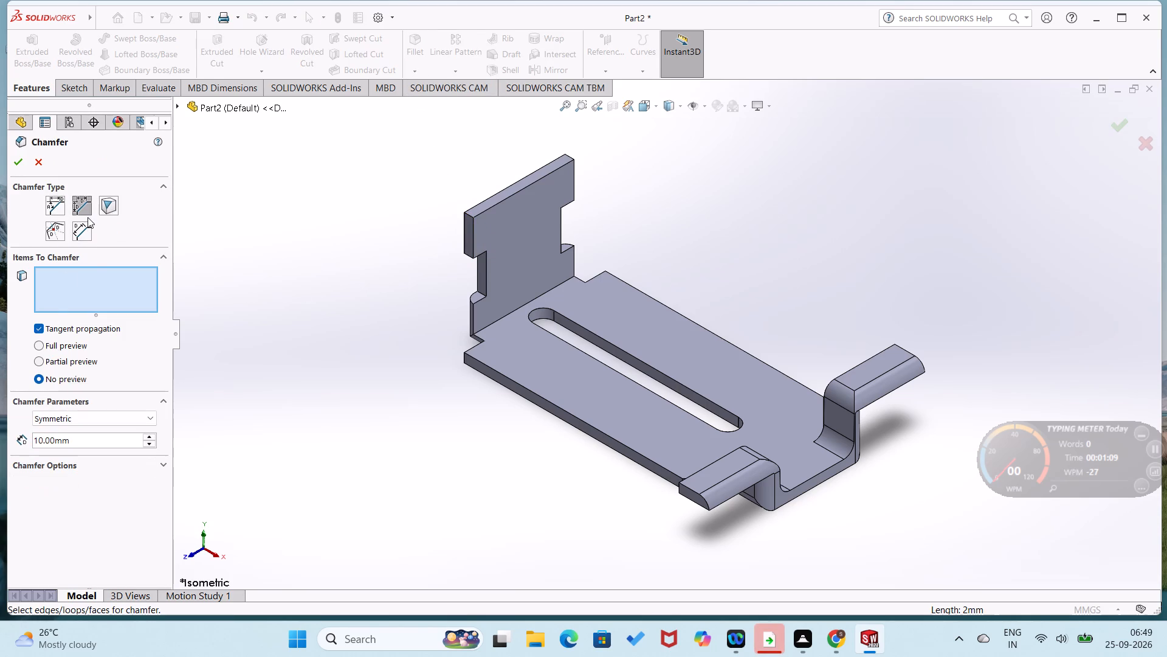
left_click(143, 419)
left_click(143, 443)
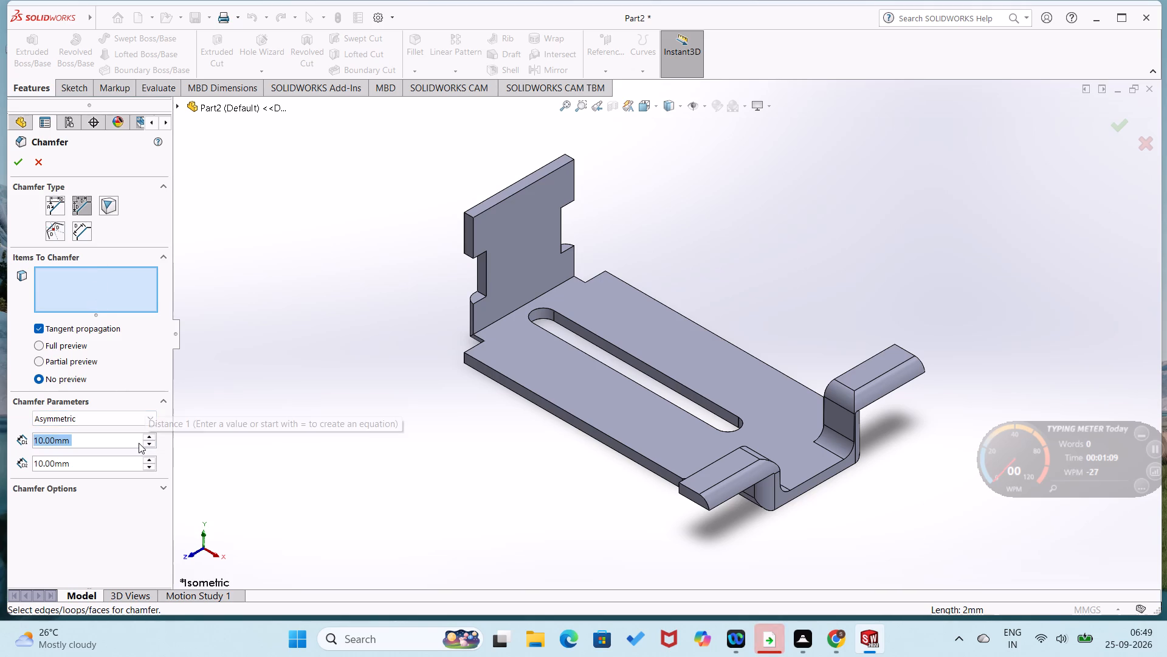
type("1.")
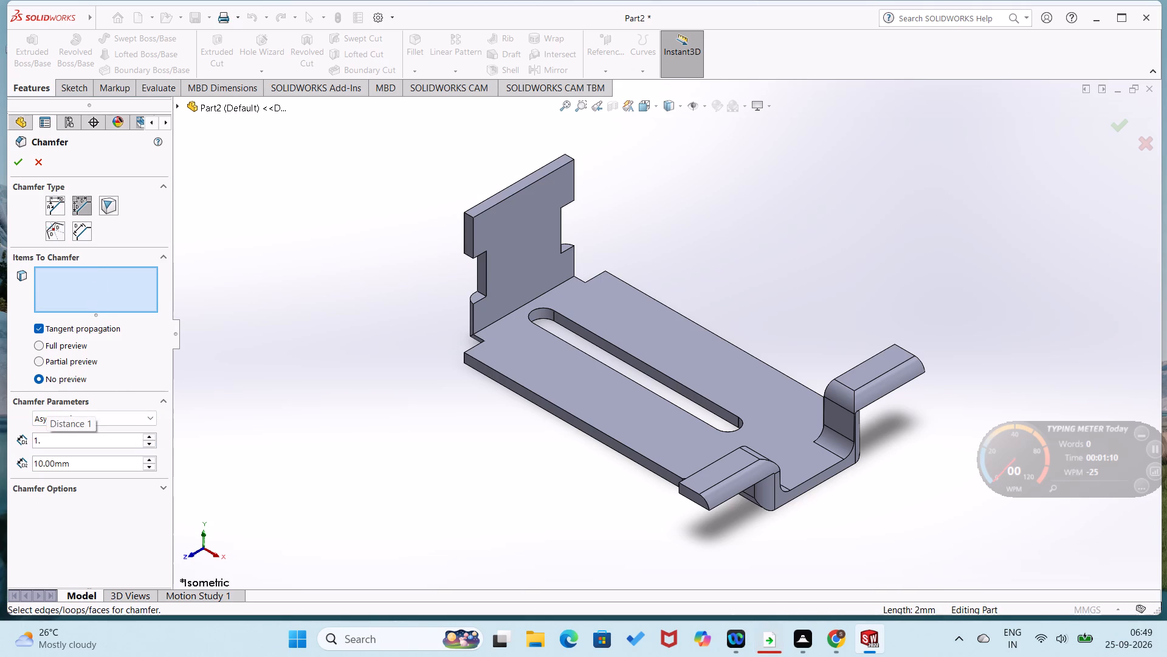
key("BackSpace")
key("Return")
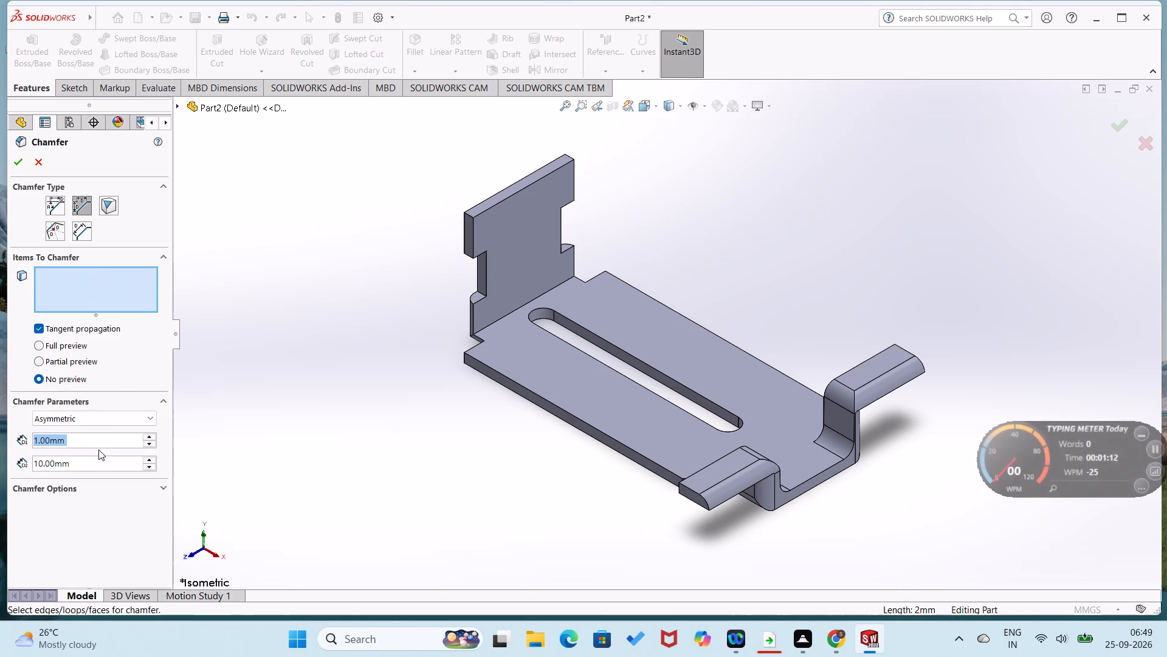
left_click_drag(93, 457, 21, 442)
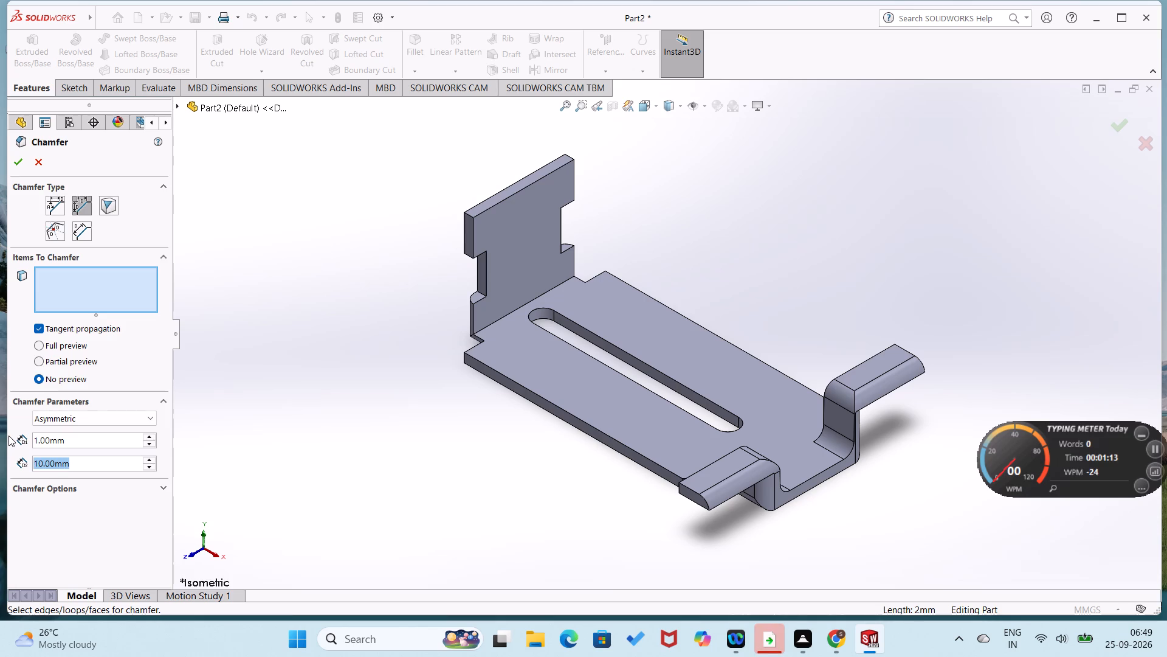
key("1")
key("Return")
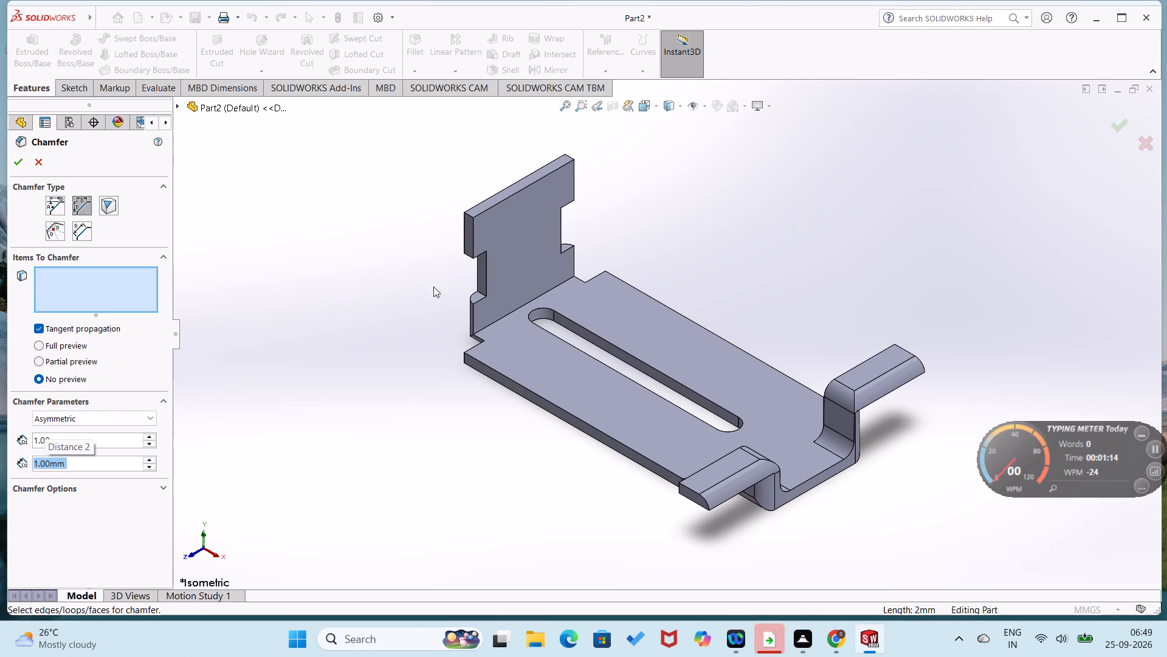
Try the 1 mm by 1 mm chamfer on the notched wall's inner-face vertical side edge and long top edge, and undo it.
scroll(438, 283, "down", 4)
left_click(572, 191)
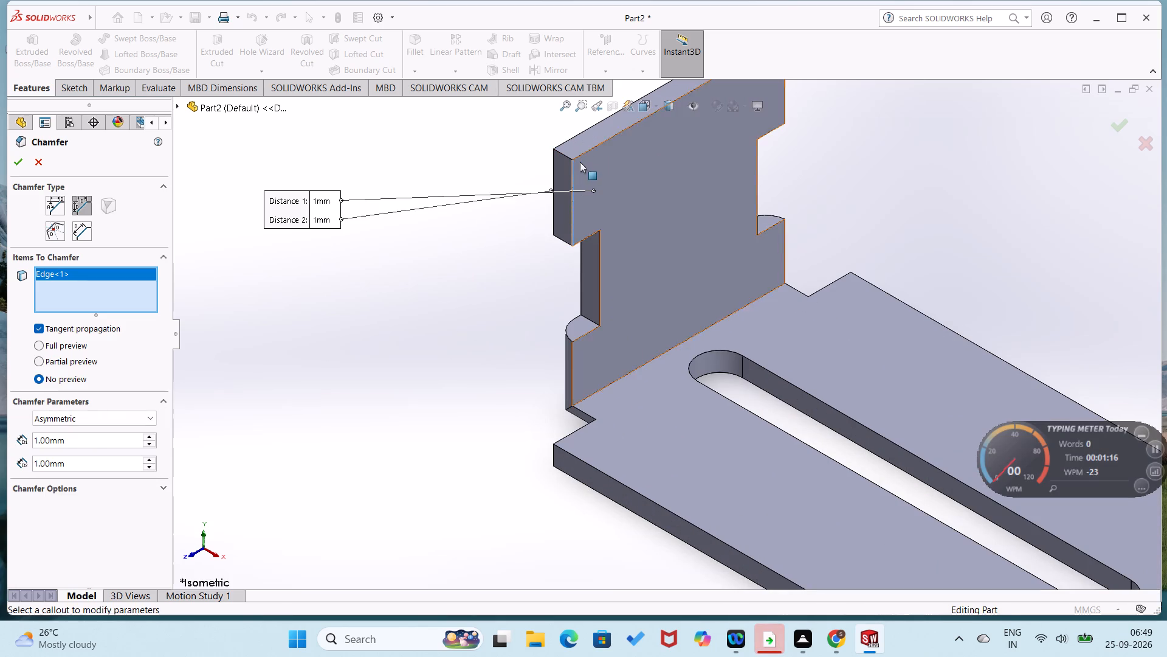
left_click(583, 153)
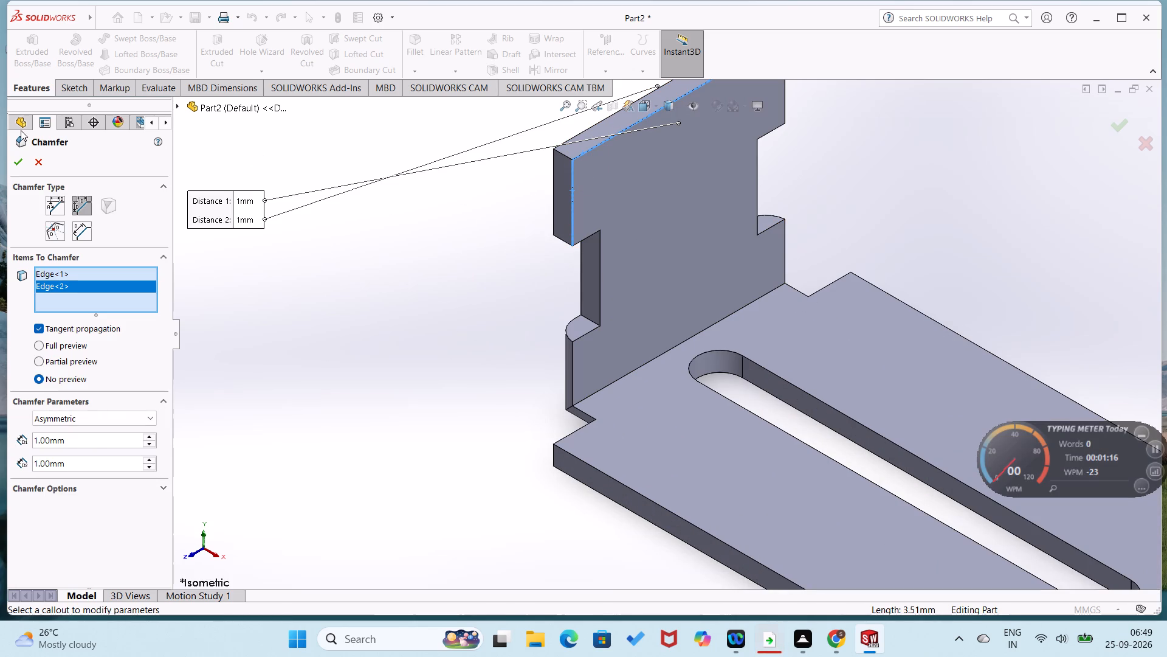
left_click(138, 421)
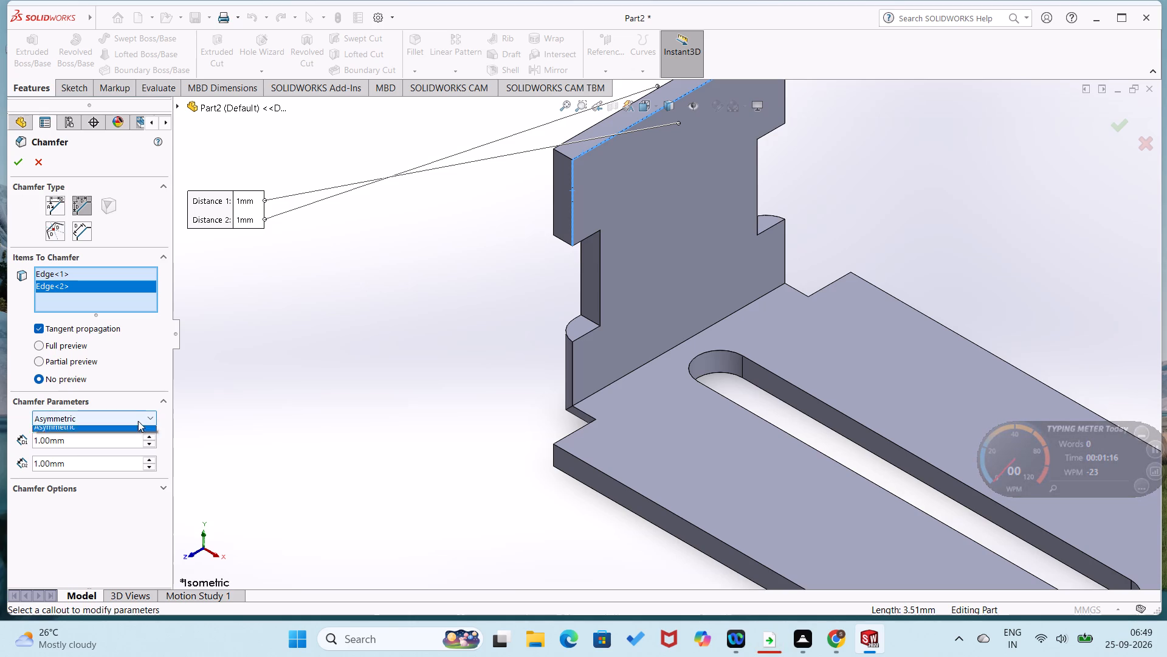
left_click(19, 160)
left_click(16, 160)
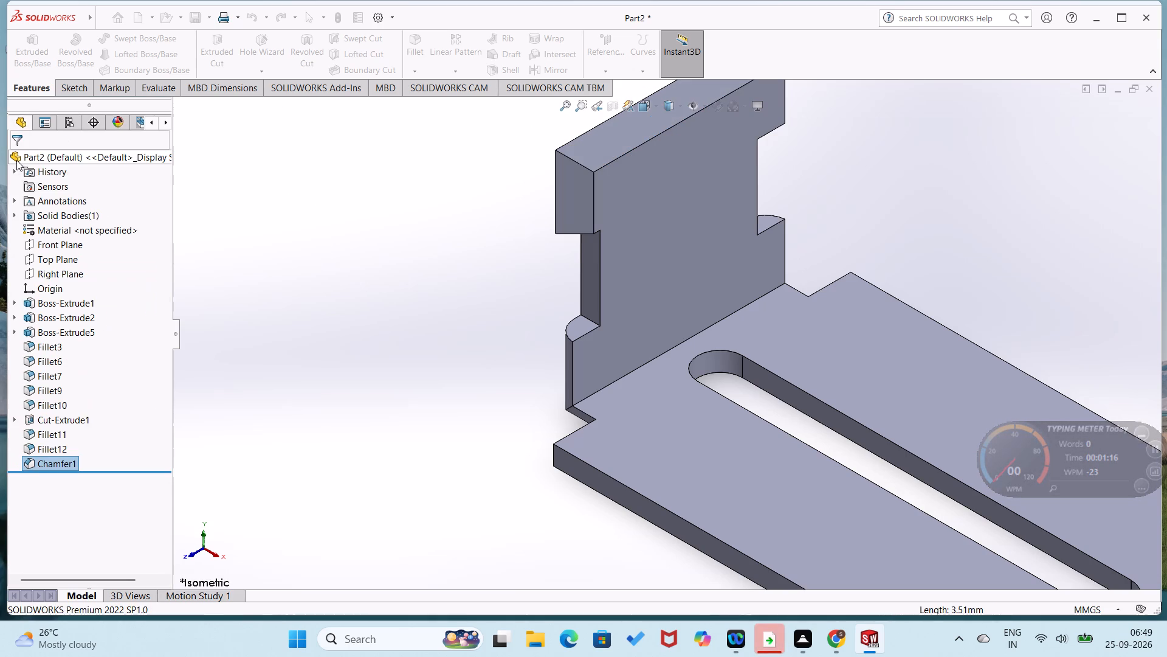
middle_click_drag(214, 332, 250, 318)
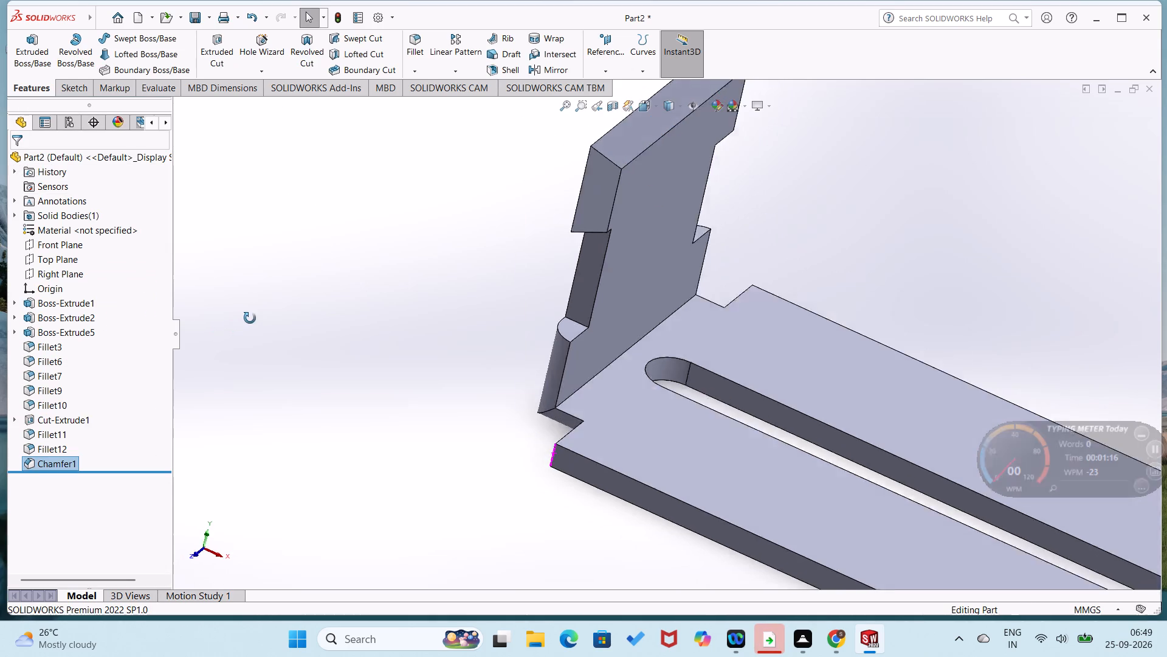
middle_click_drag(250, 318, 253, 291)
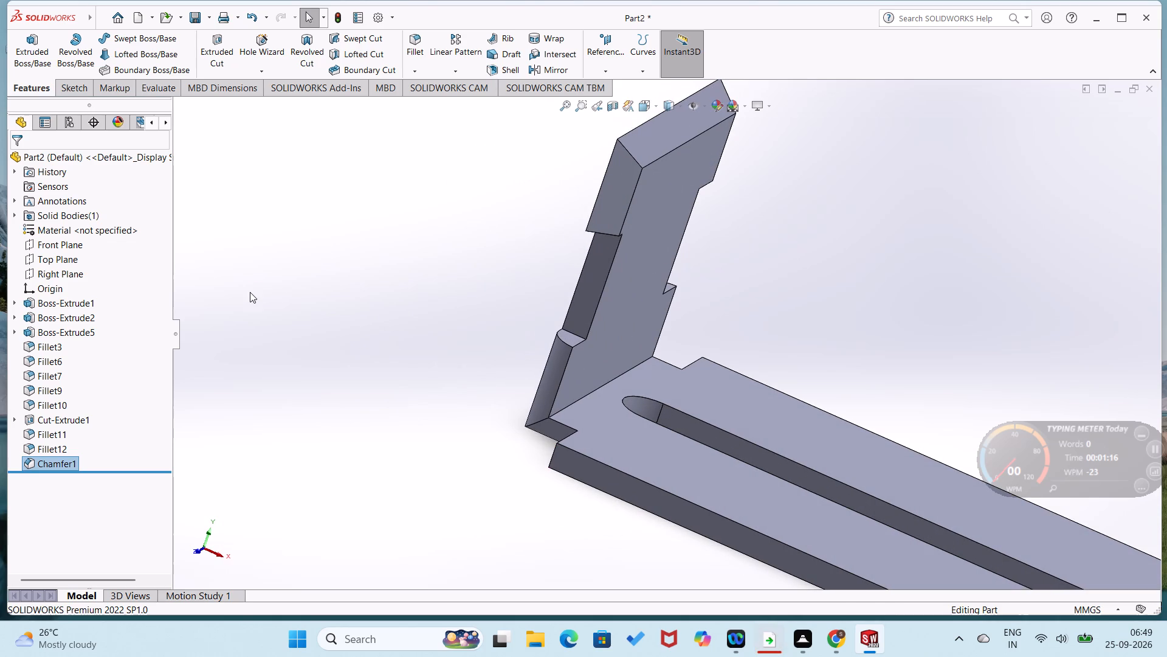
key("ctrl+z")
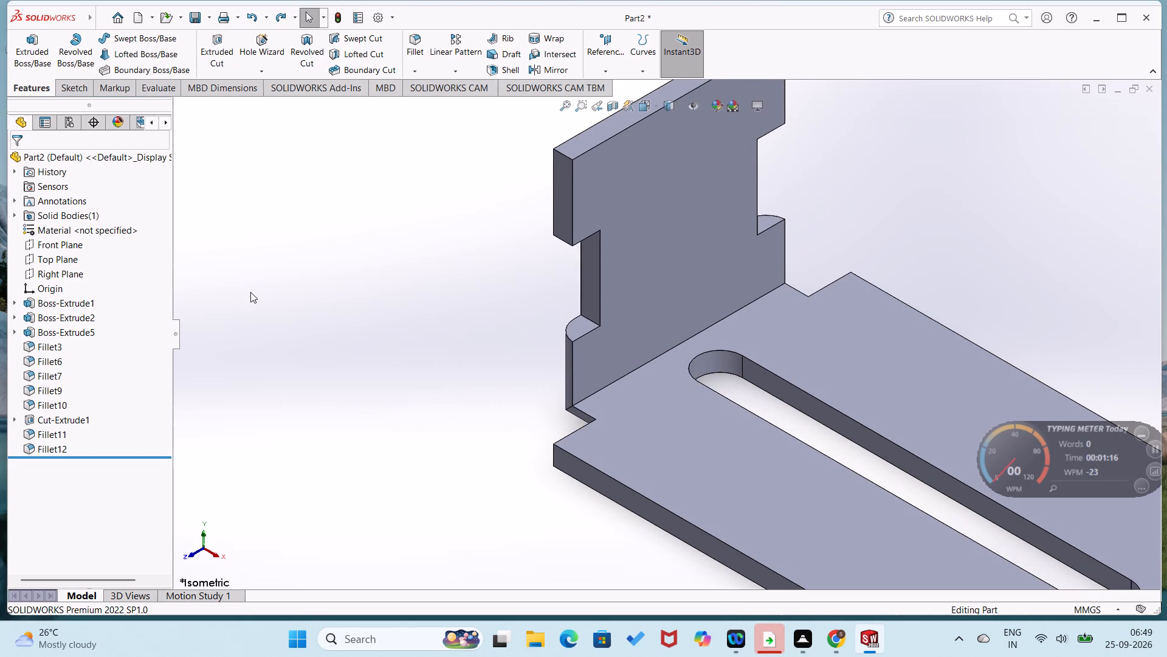
Chamfer the short thickness edge at one top corner of the notched wall with asymmetric distances of 1 mm and 1 mm.
left_click(419, 70)
left_click(418, 100)
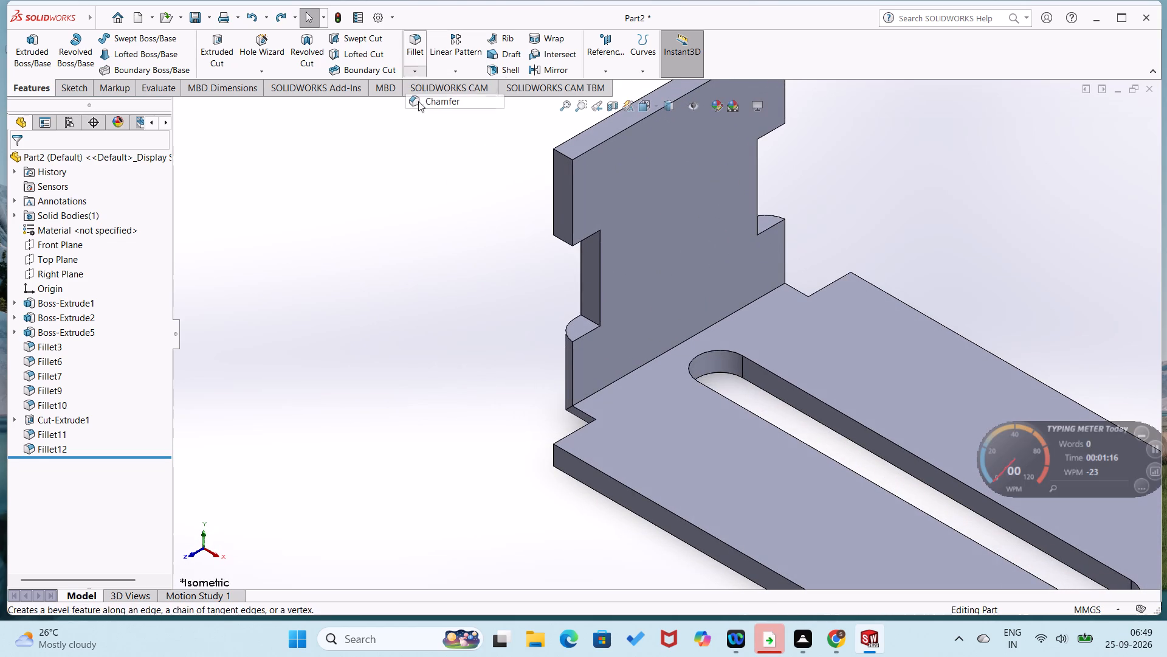
left_click(77, 207)
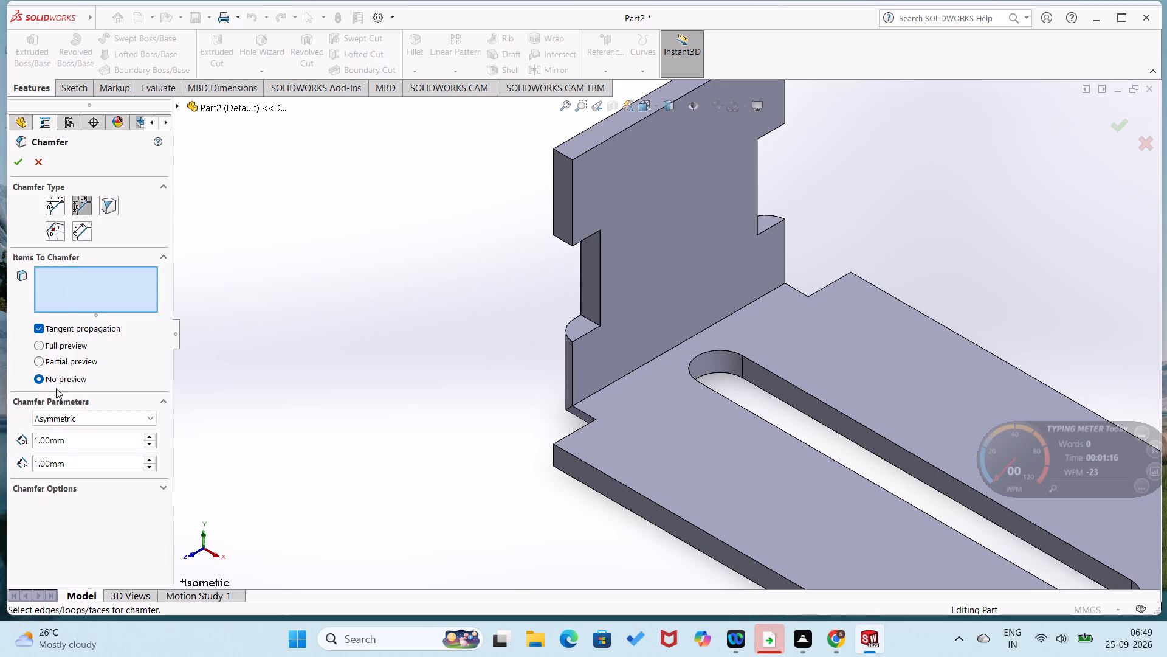
left_click(154, 422)
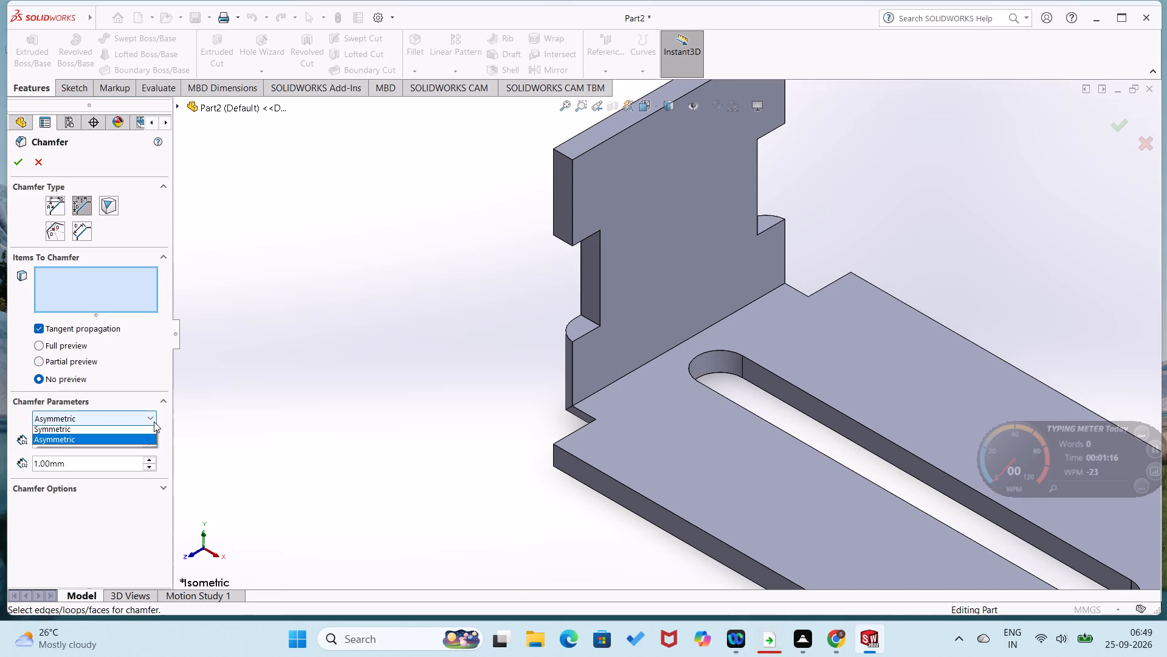
left_click(199, 409)
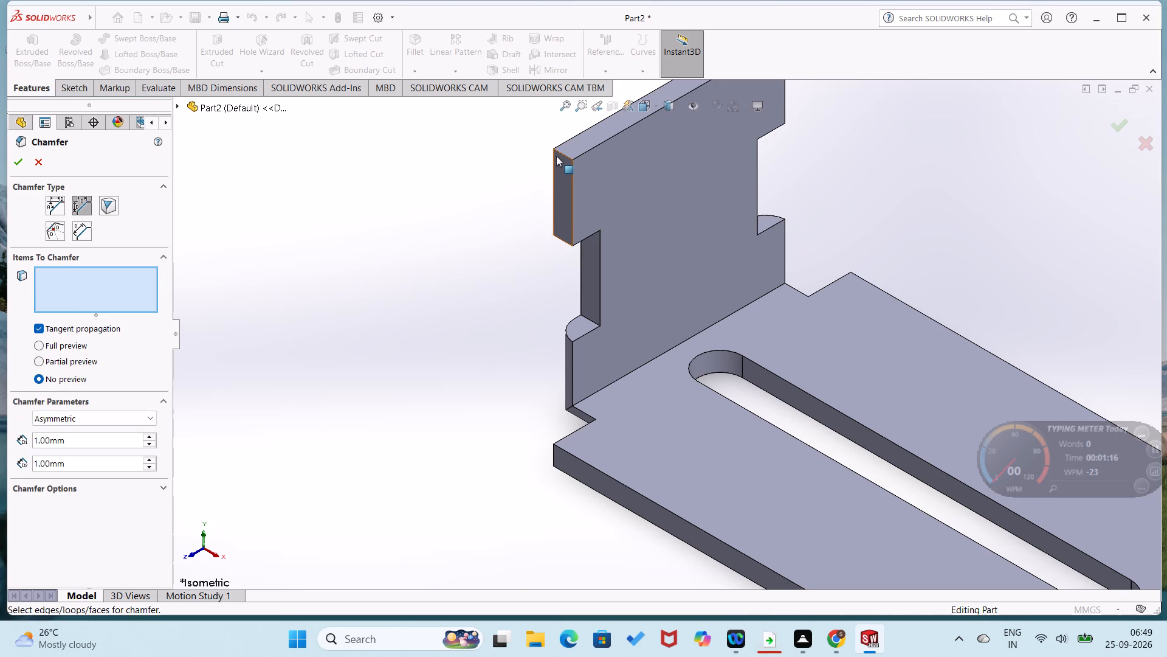
left_click(563, 153)
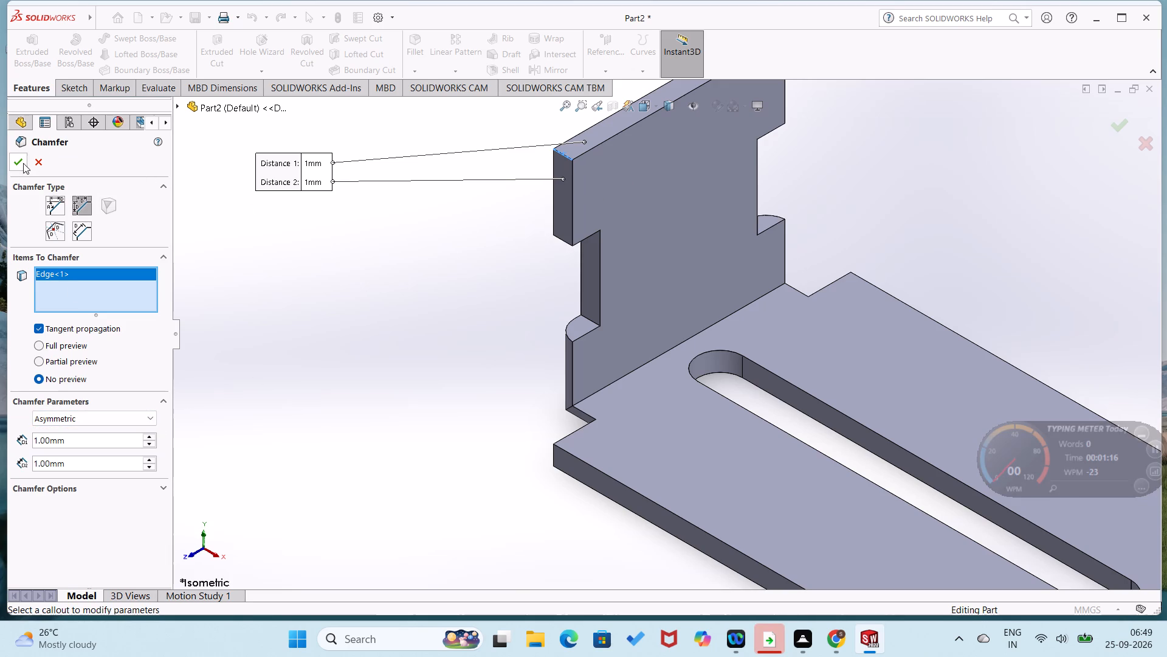
left_click(22, 163)
left_click(165, 297)
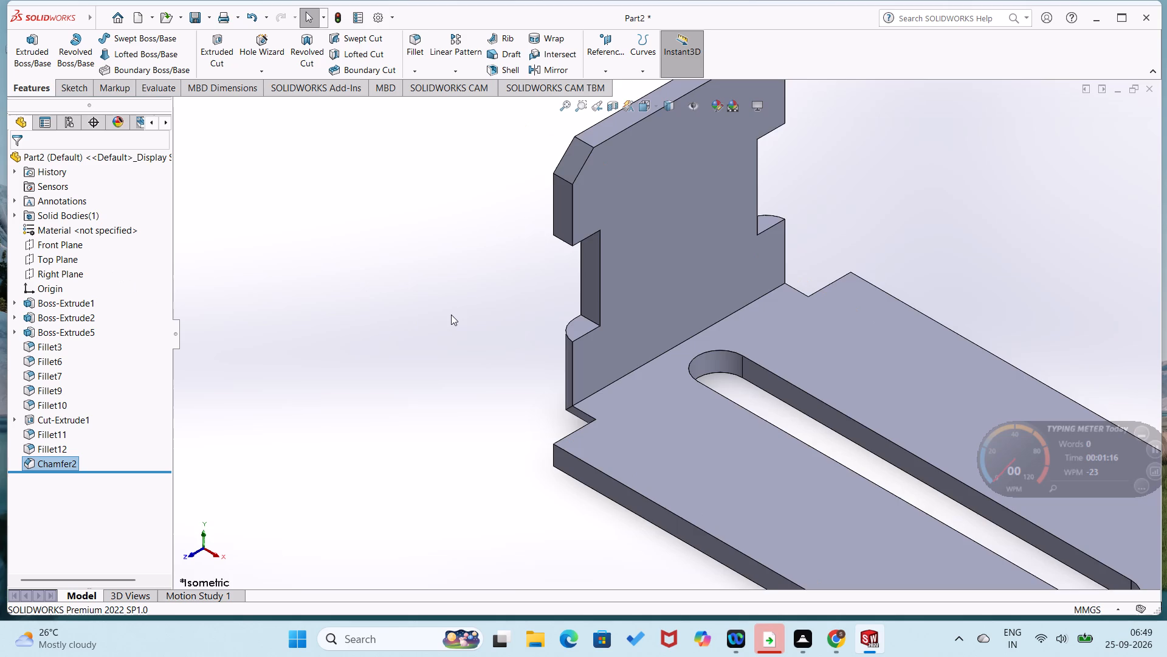
Chamfer the short thickness edge at the wall's opposite top corner with asymmetric distances of 1 mm and 1 mm.
middle_click_drag(448, 318, 394, 370)
scroll(424, 348, "up", 2)
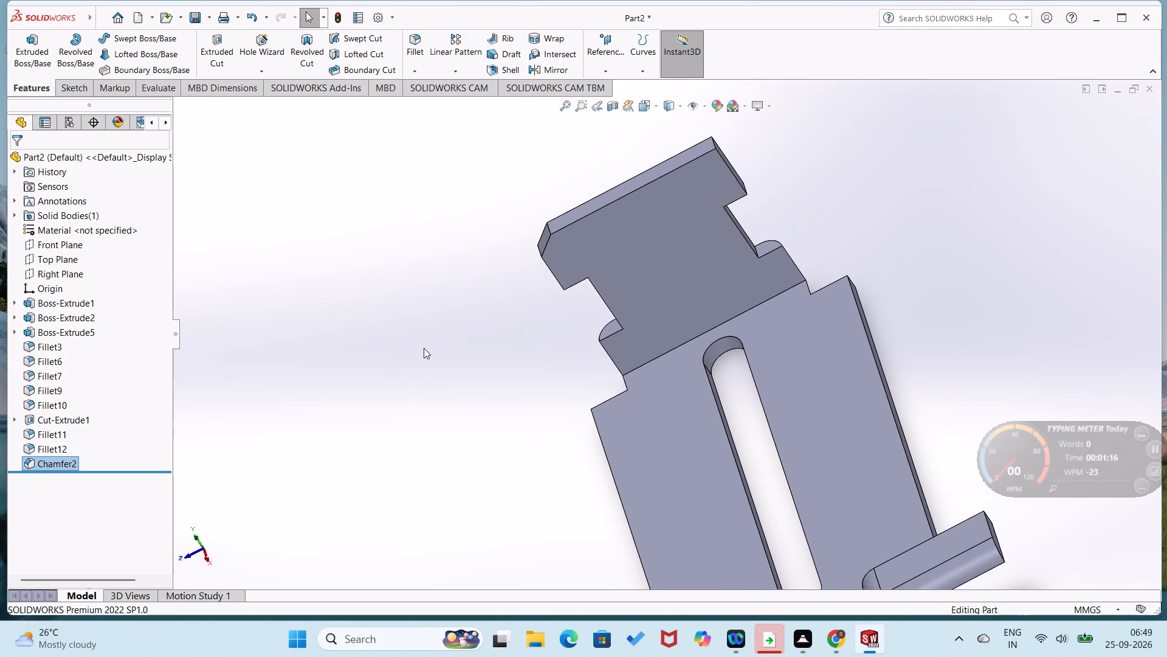
left_click(416, 67)
left_click(425, 109)
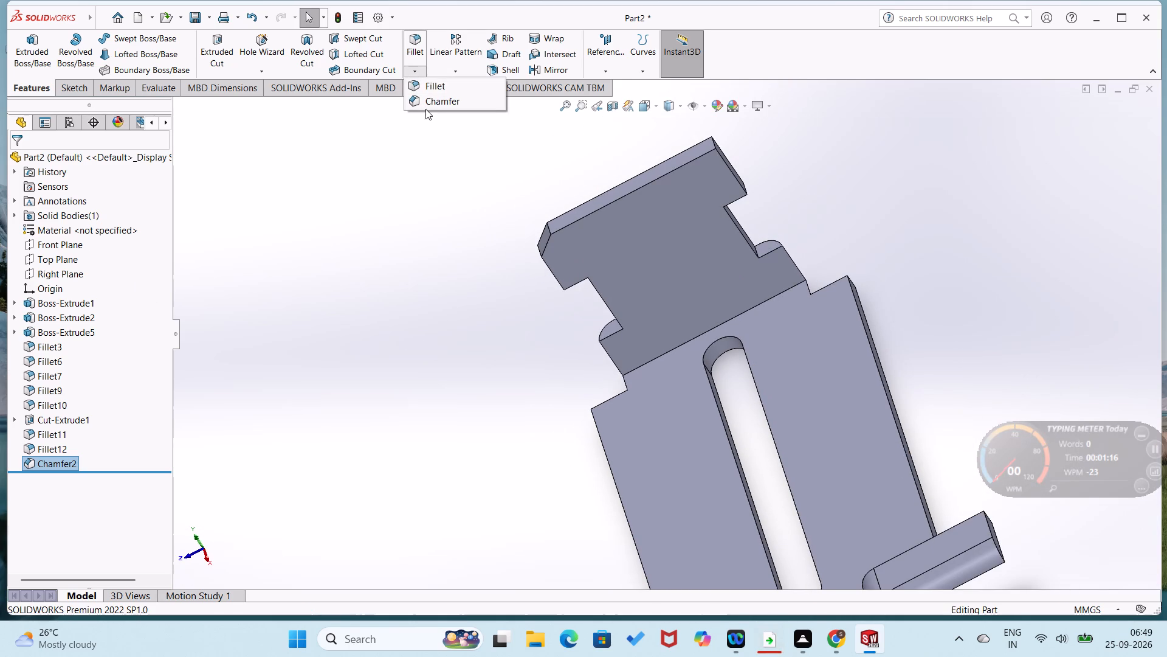
left_click(432, 101)
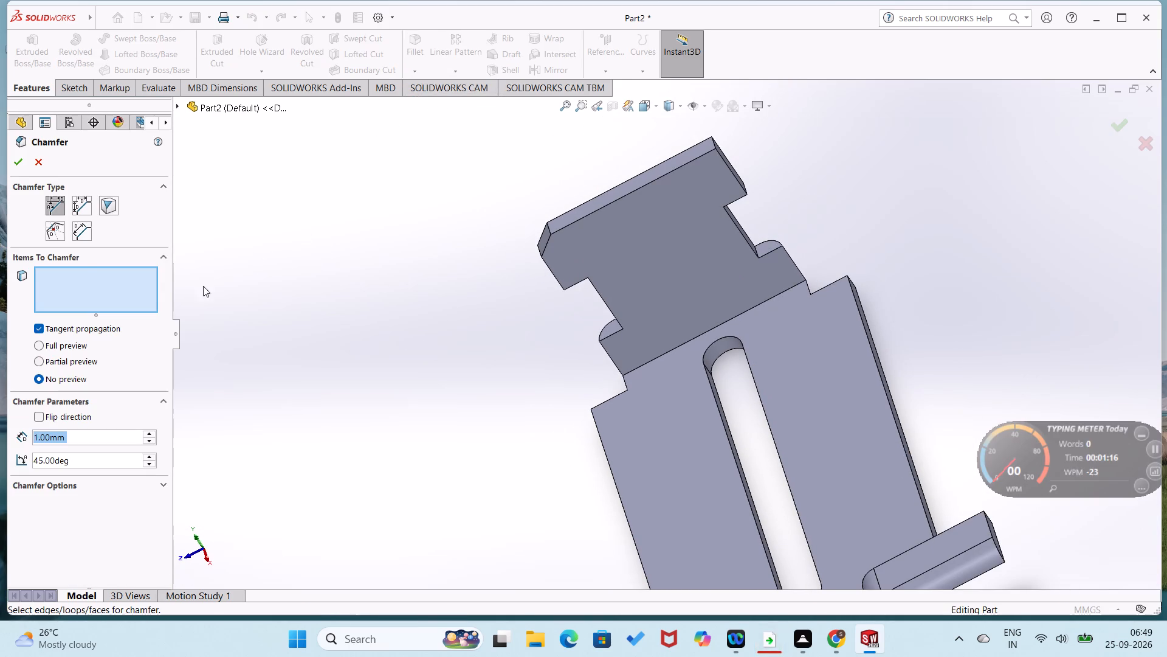
left_click(85, 207)
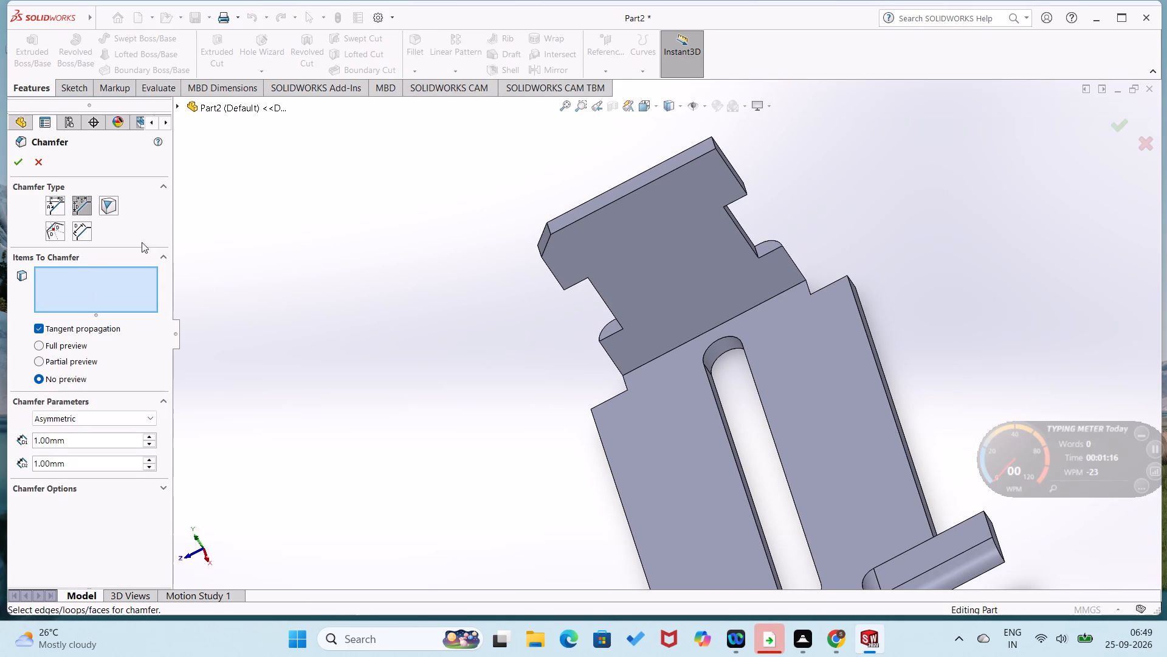
middle_click_drag(725, 177, 695, 280)
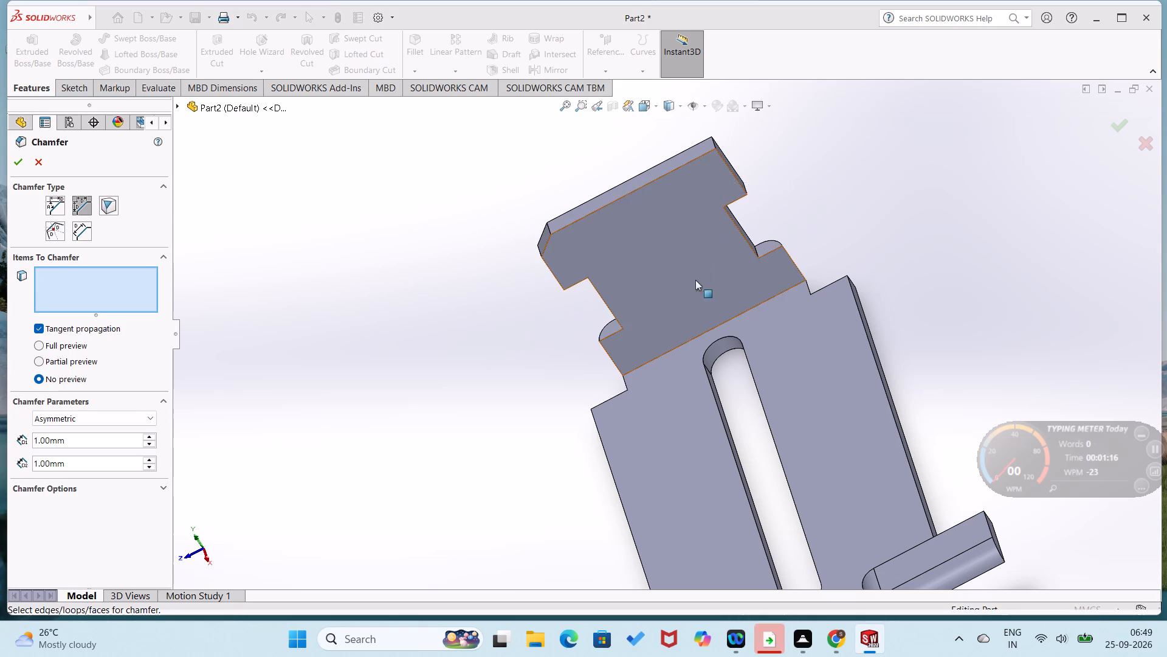
middle_click_drag(695, 280, 694, 287)
left_click(713, 141)
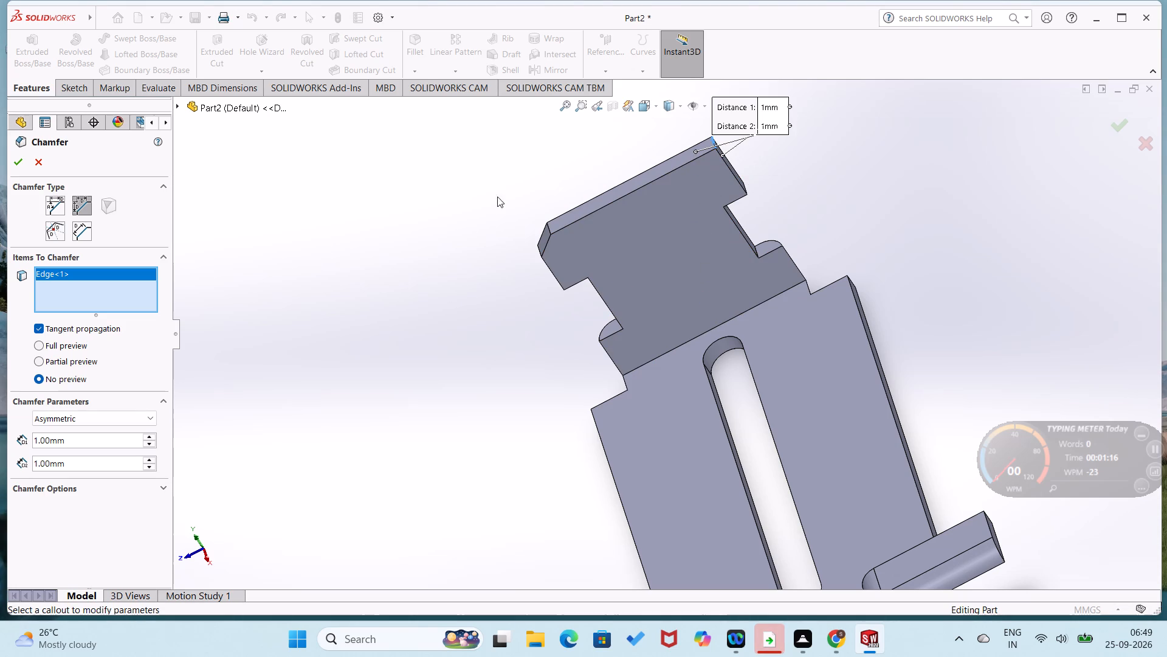
left_click(16, 169)
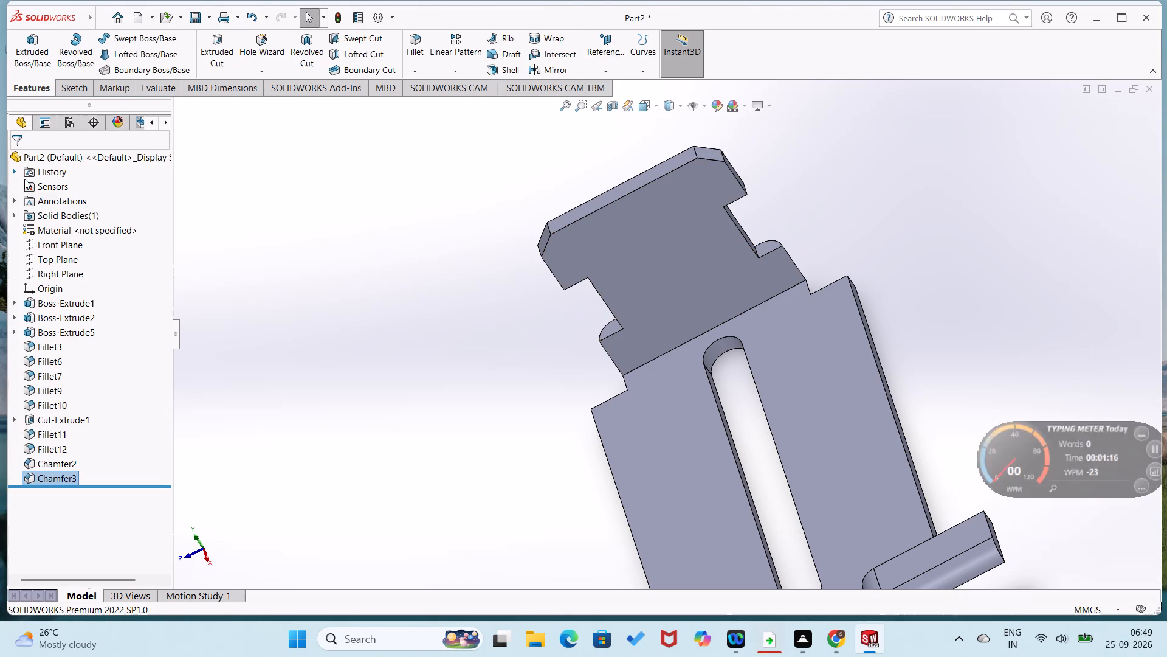
left_click(215, 307)
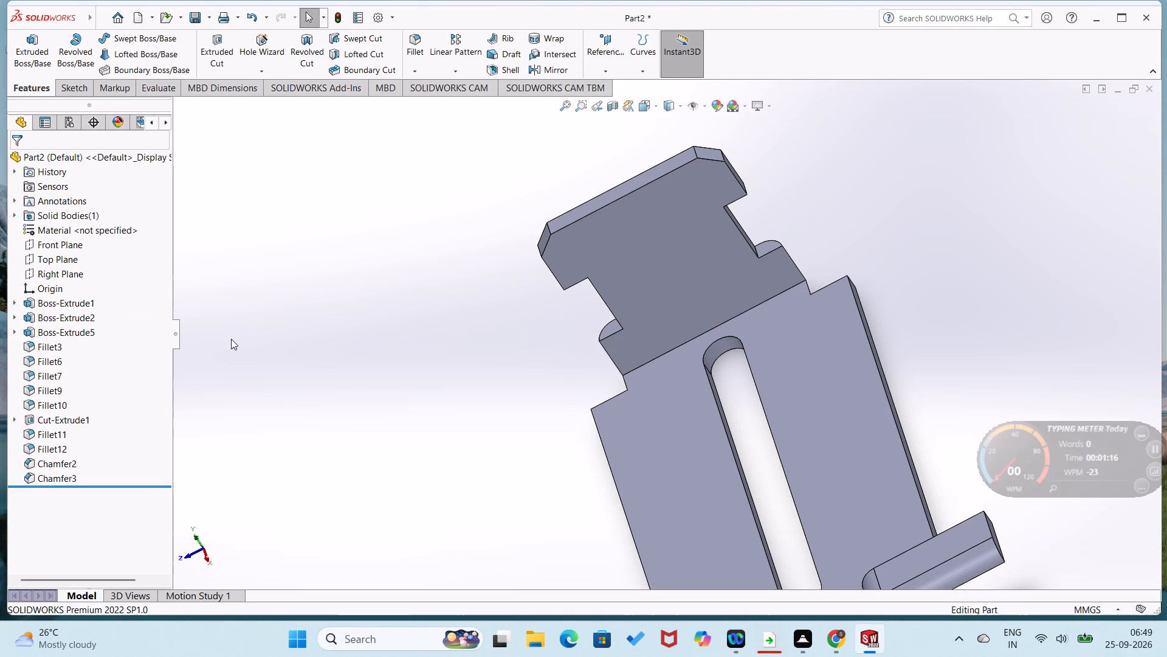
Fillet one wall notch's long edge and adjoining tip-side edge on the outer face with a 1 mm radius.
middle_click_drag(241, 354, 384, 487)
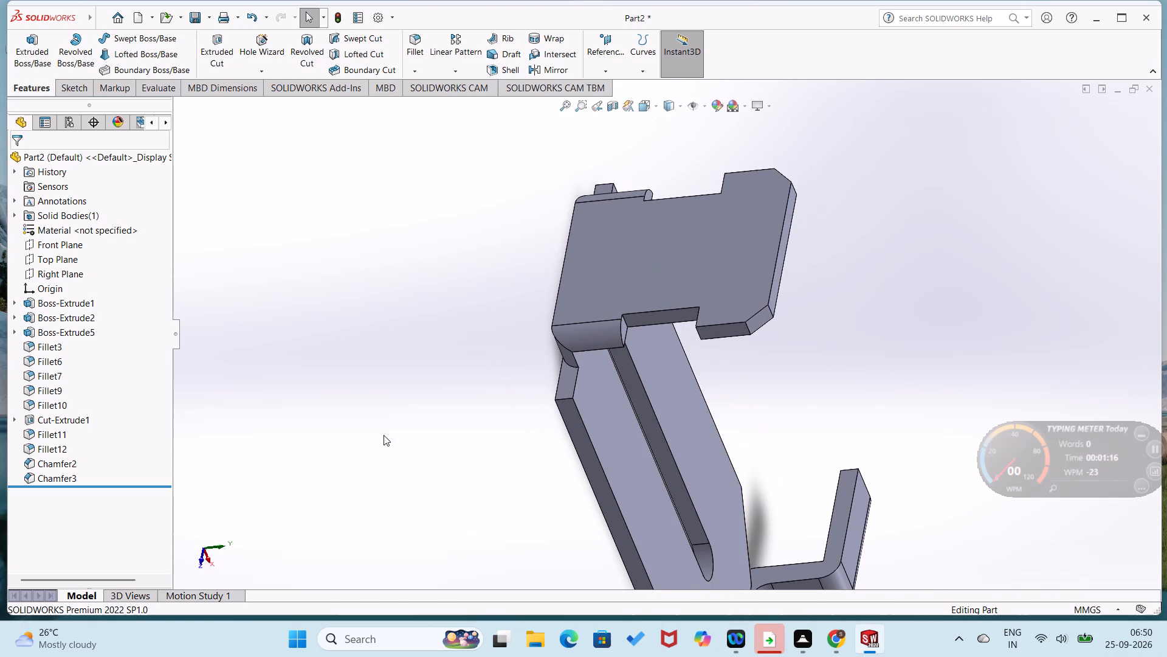
left_click(419, 71)
left_click(423, 88)
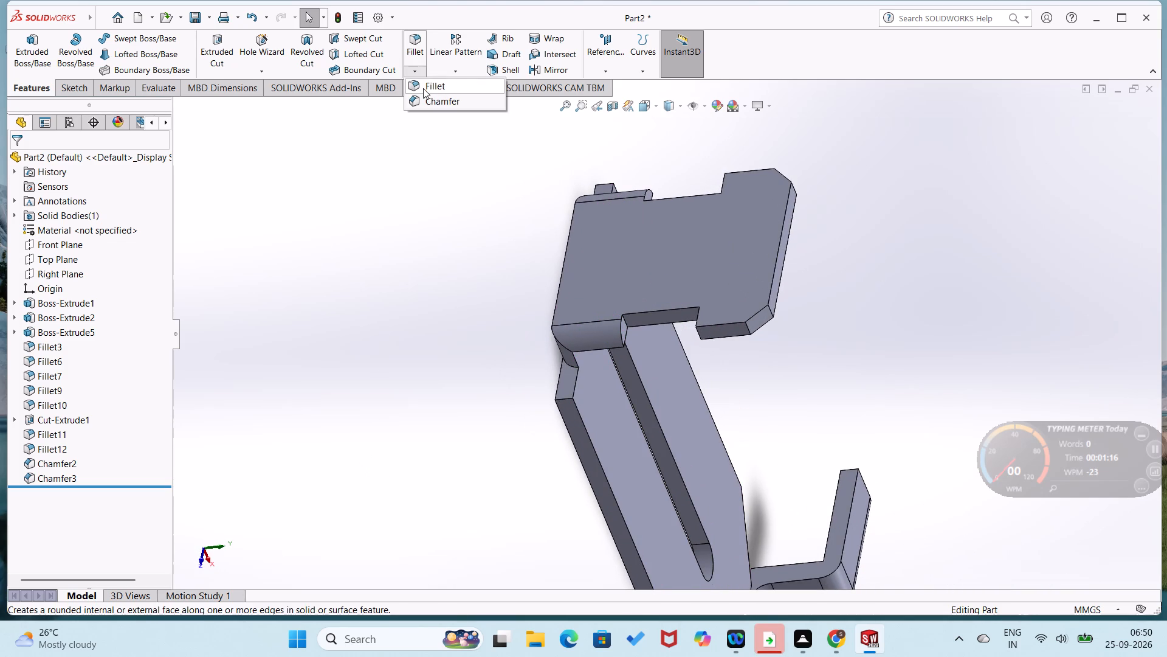
middle_click_drag(439, 327, 465, 357)
left_click(686, 316)
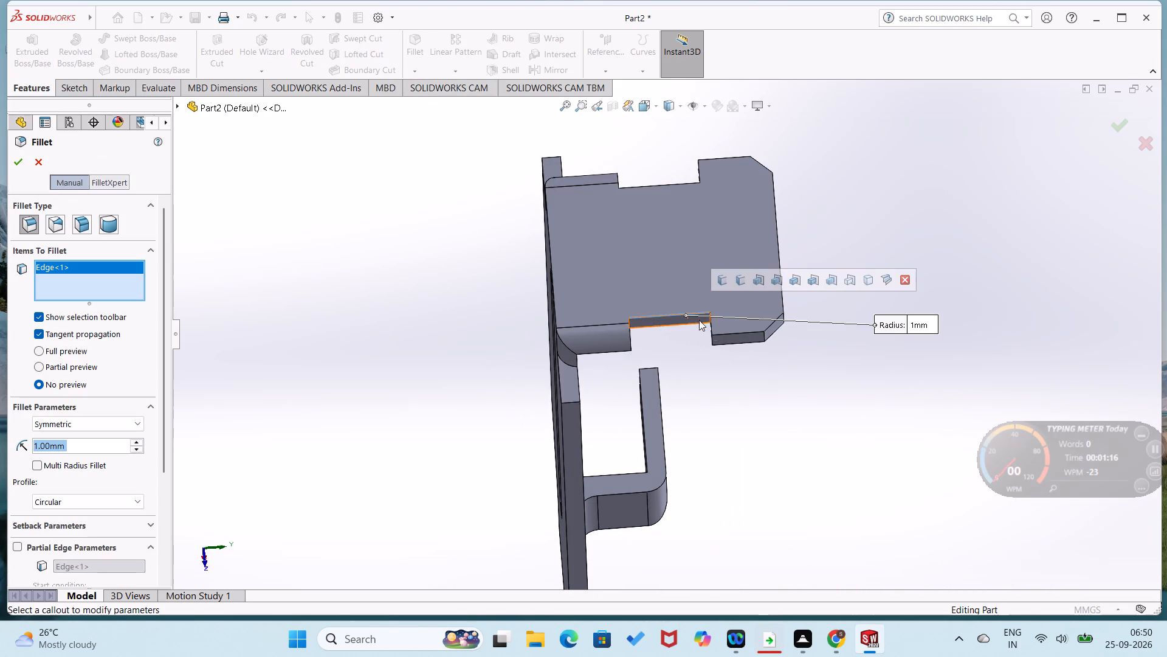
left_click(709, 328)
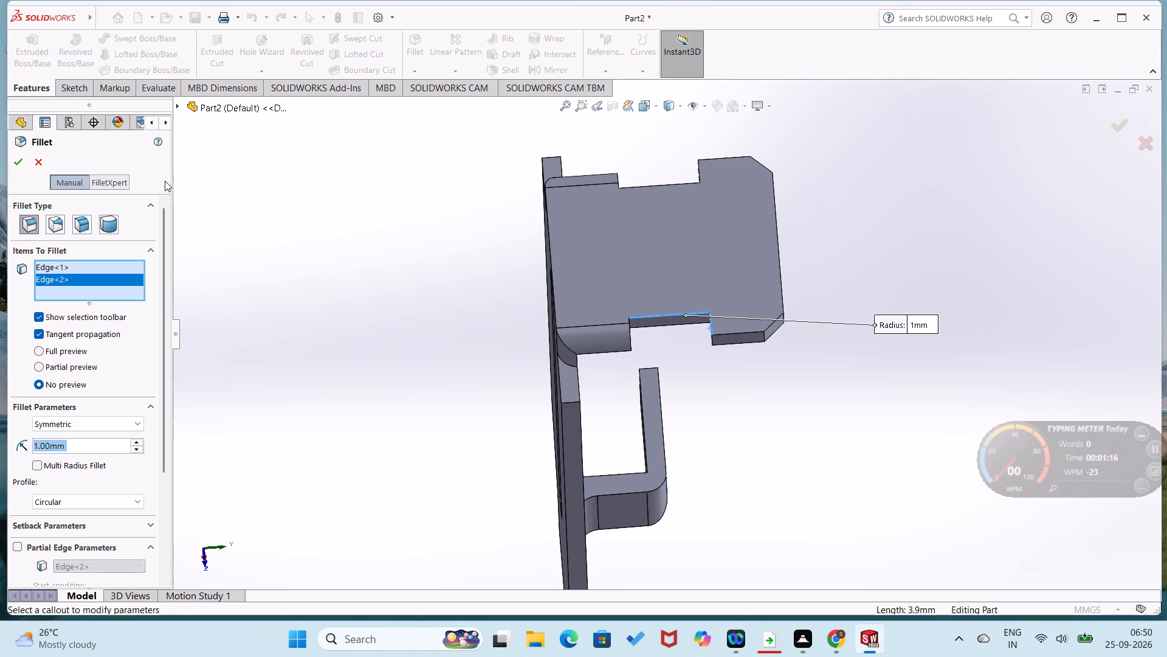
left_click(16, 159)
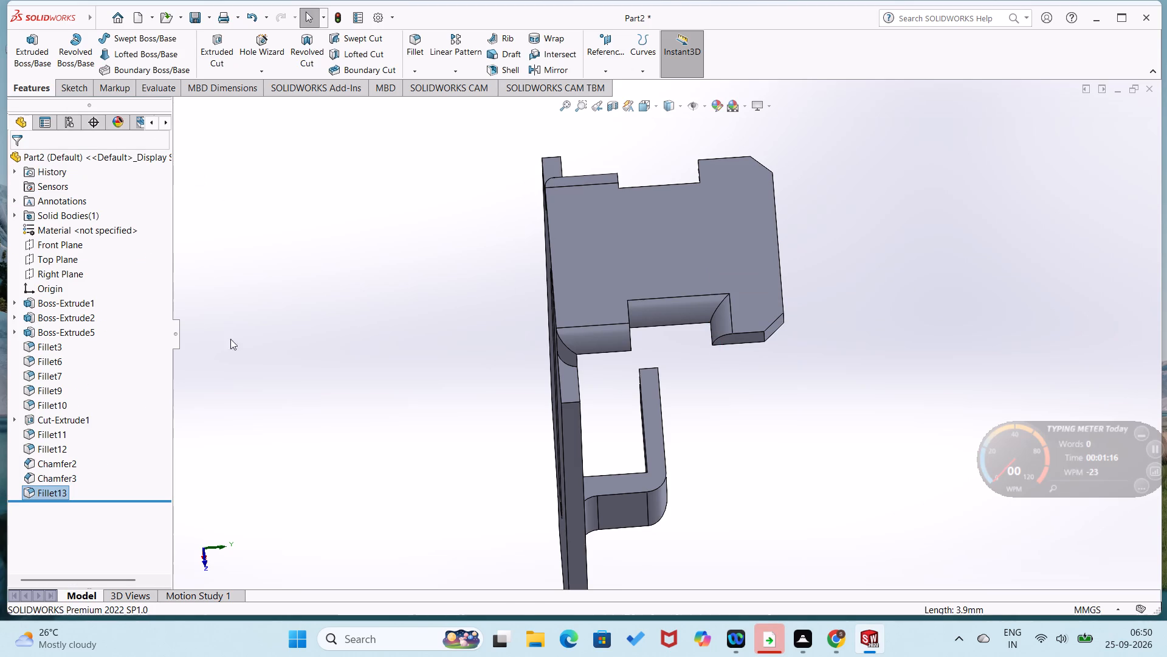
Fillet the opposite wall notch's long edge and adjoining tip-side edge on the outer face with a 1 mm radius.
scroll(354, 306, "up", 1)
middle_click_drag(460, 269, 441, 397)
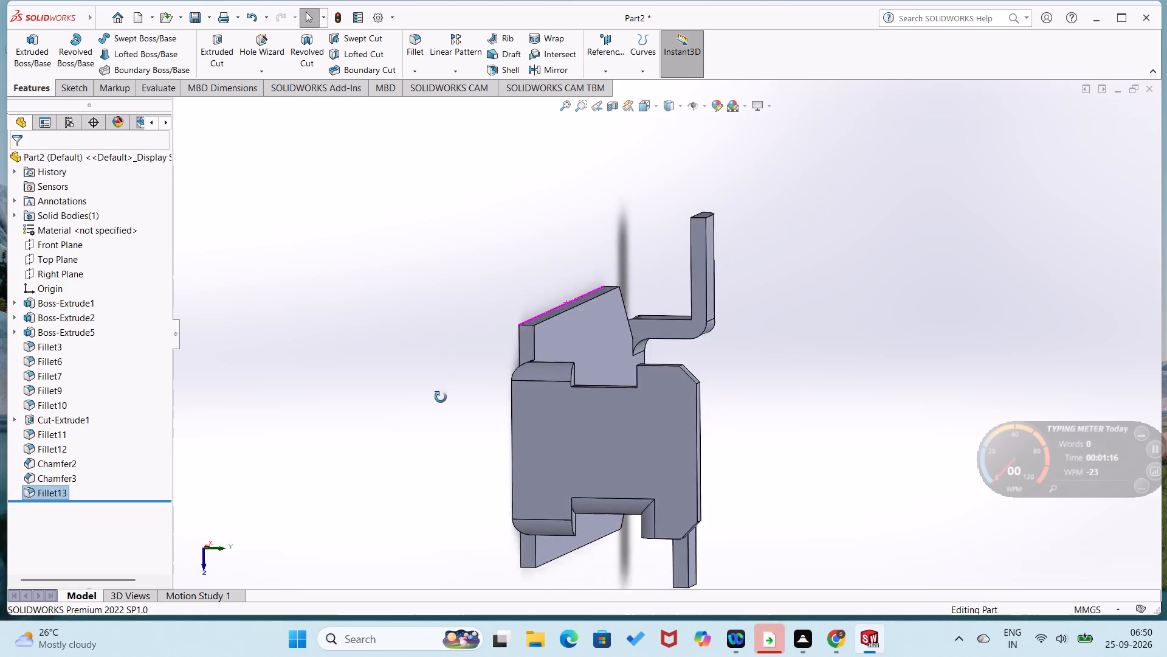
middle_click_drag(441, 397, 461, 458)
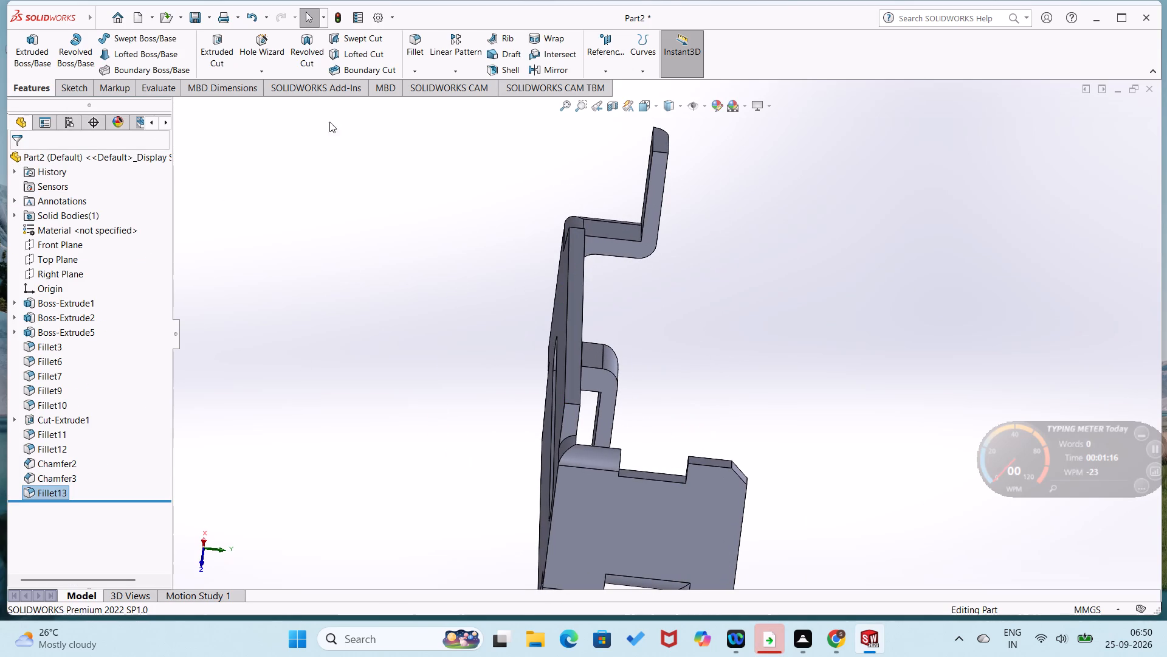
left_click(416, 72)
left_click(419, 80)
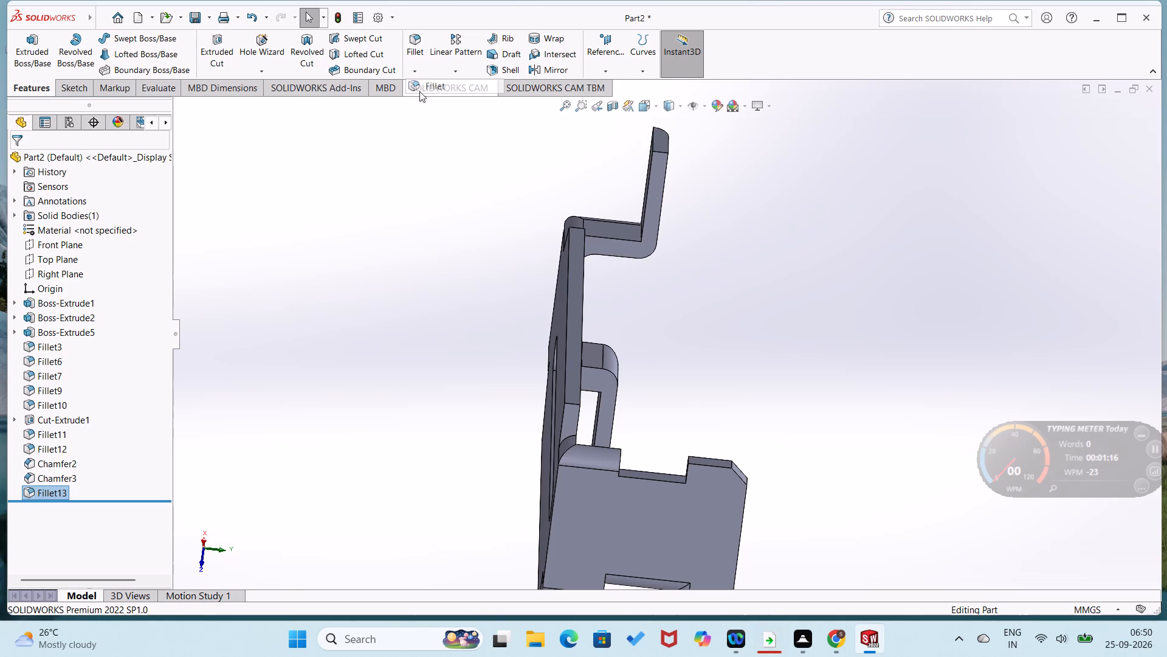
left_click(660, 481)
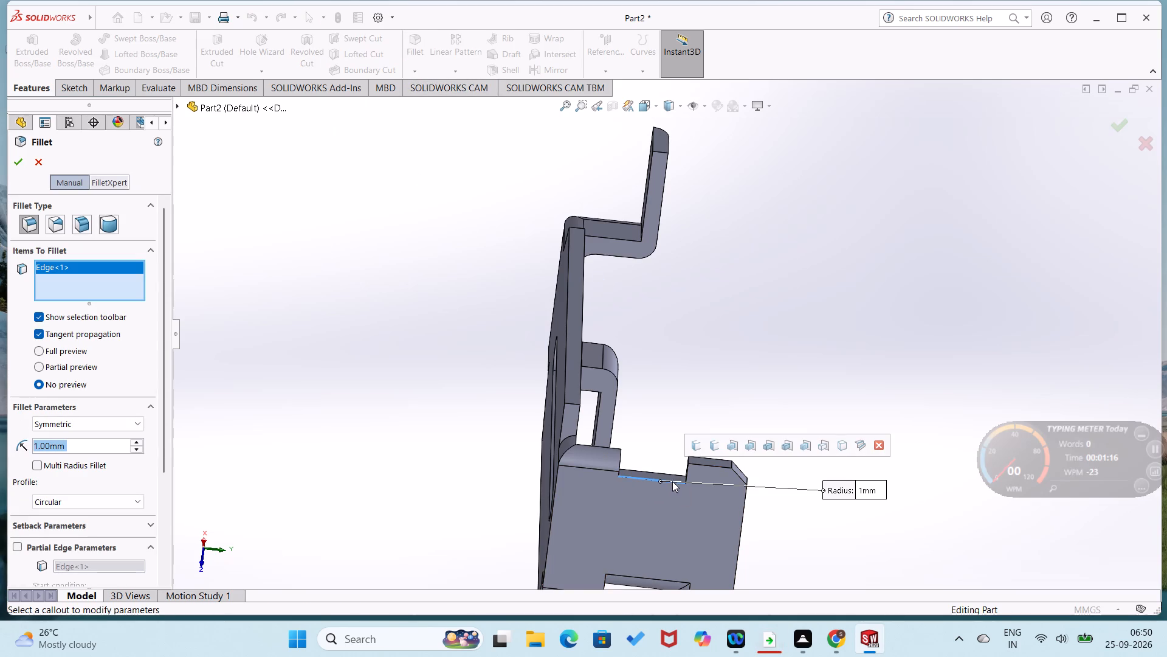
middle_click_drag(707, 505, 754, 546)
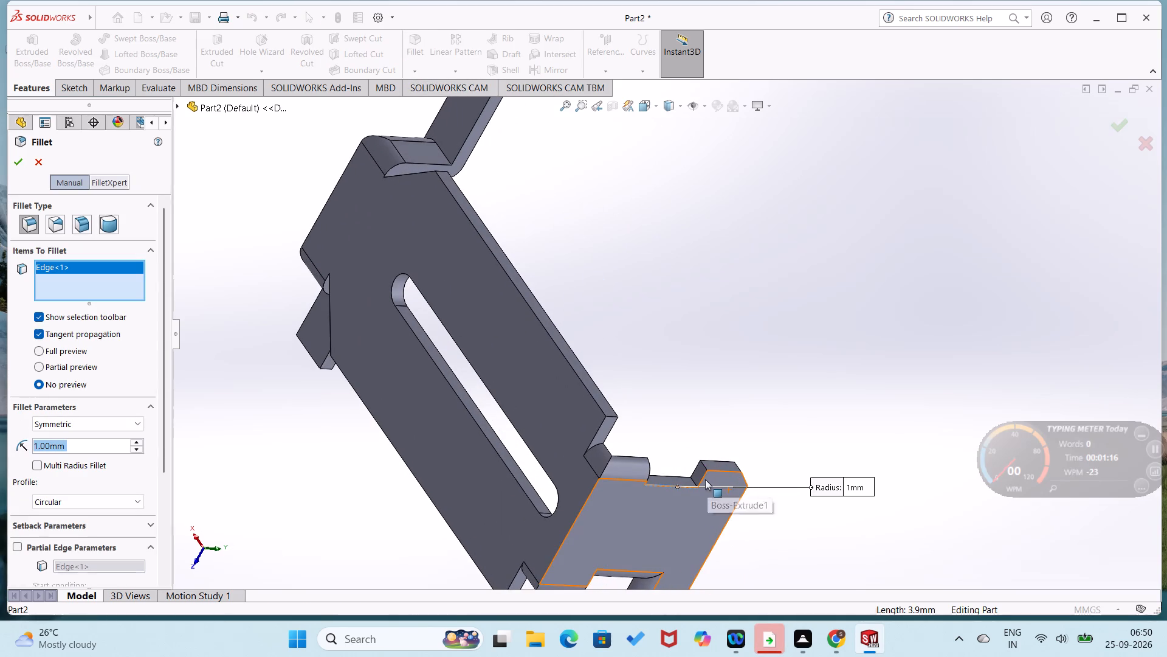
left_click(702, 478)
left_click(15, 158)
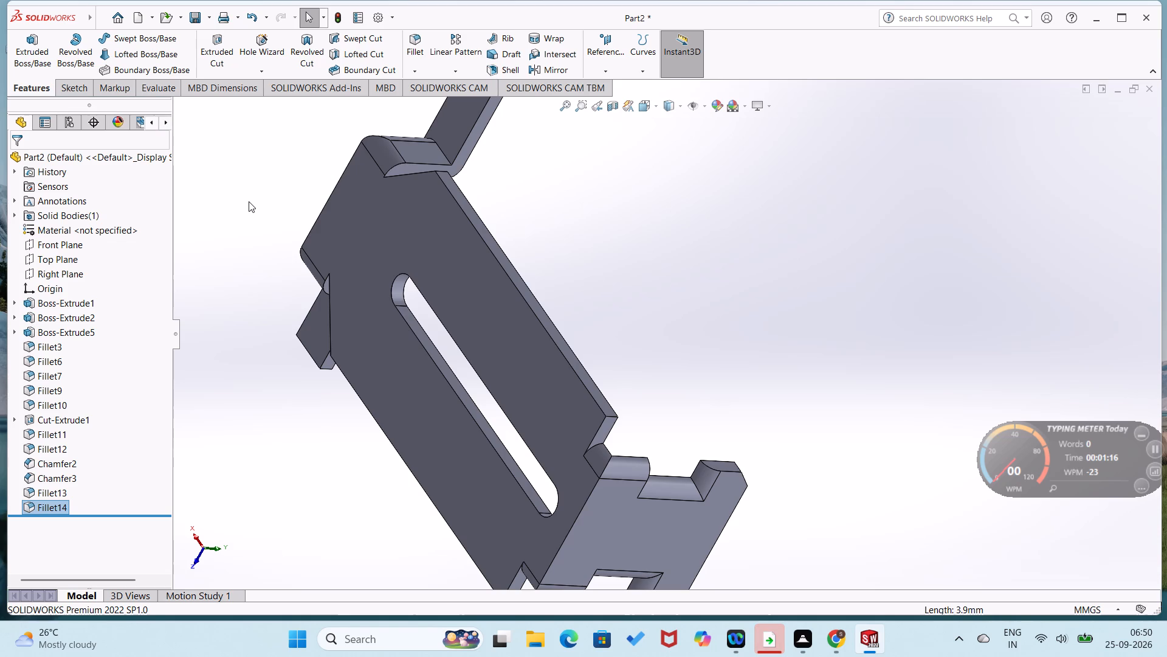
Inspect the finished slotted plate, its notched wall and flanged tip from isometric and rotated views.
key("ctrl+7")
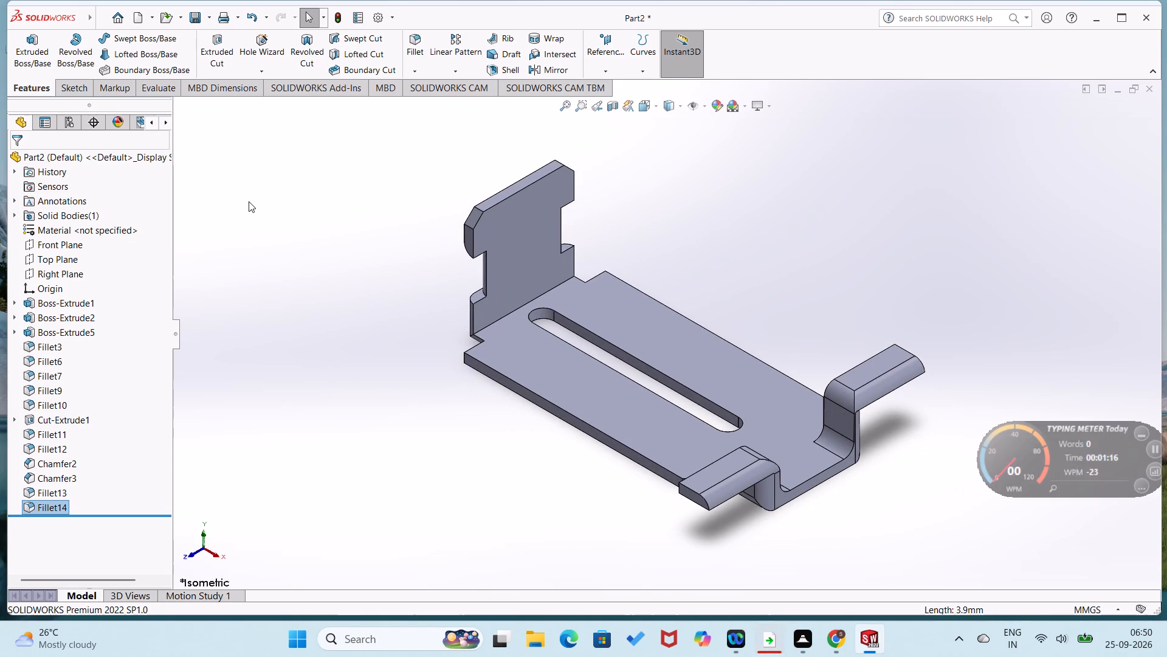
left_click(302, 453)
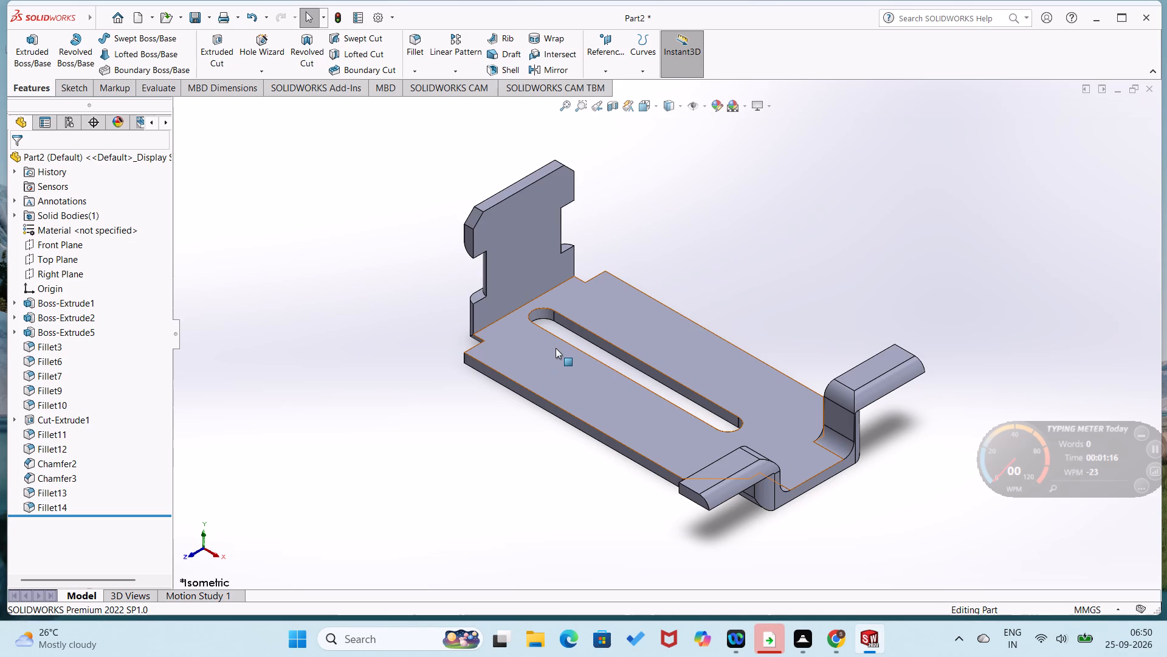
middle_click_drag(556, 355, 608, 481)
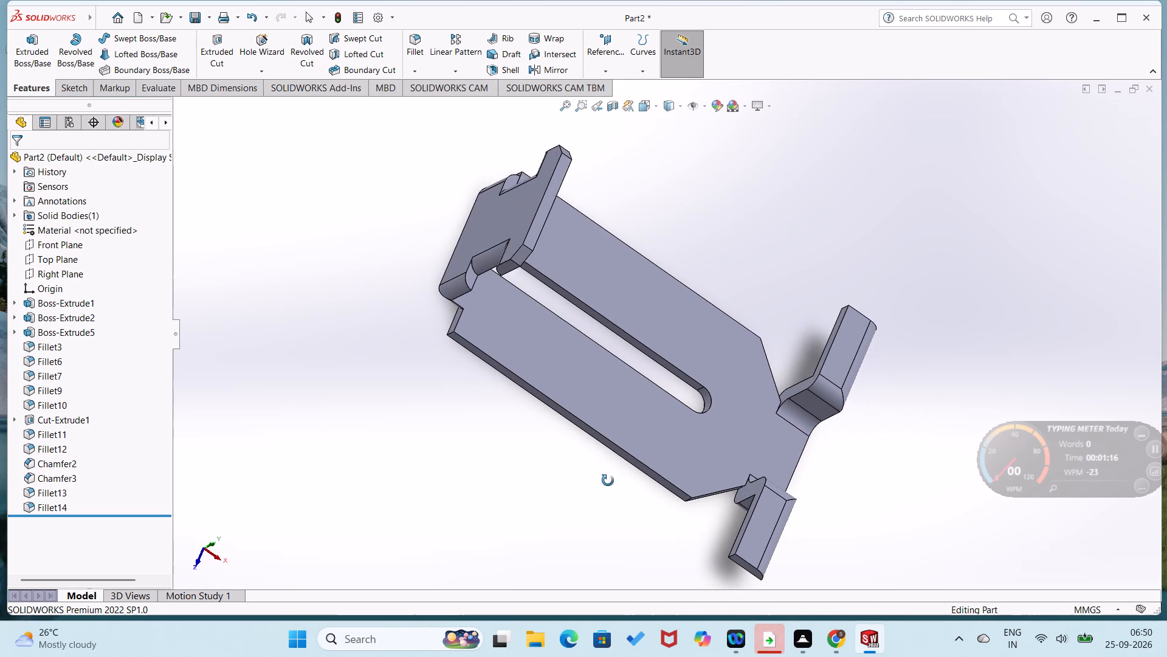
middle_click_drag(608, 481, 670, 381)
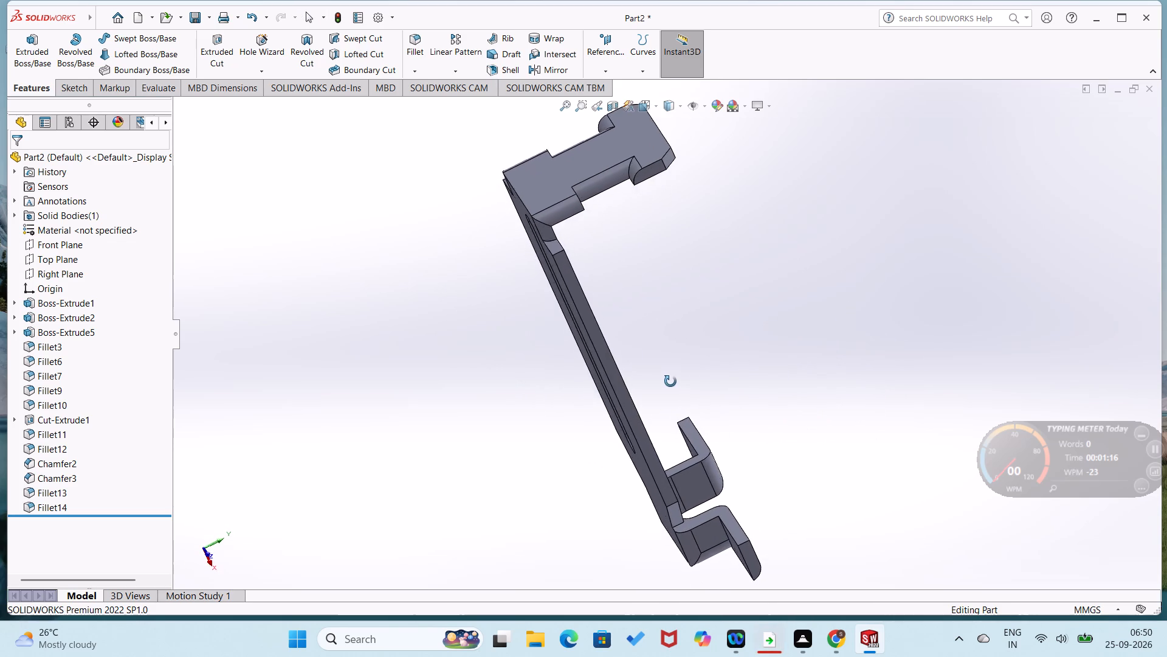
middle_click_drag(670, 381, 548, 384)
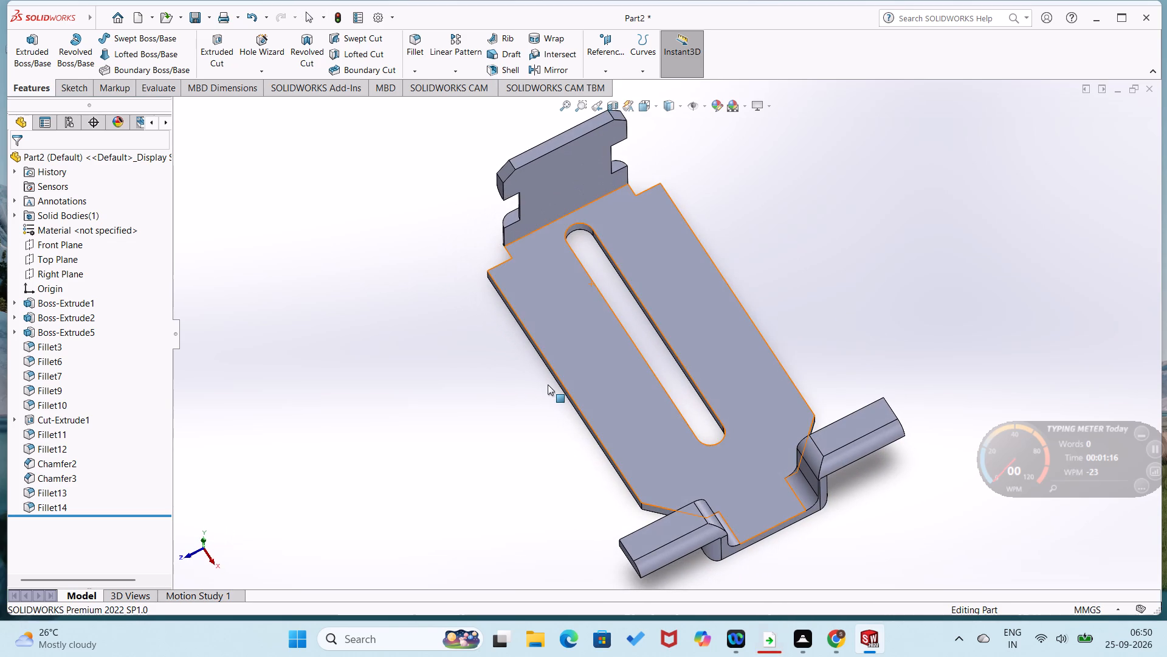
left_click(492, 420)
scroll(492, 417, "up", 1)
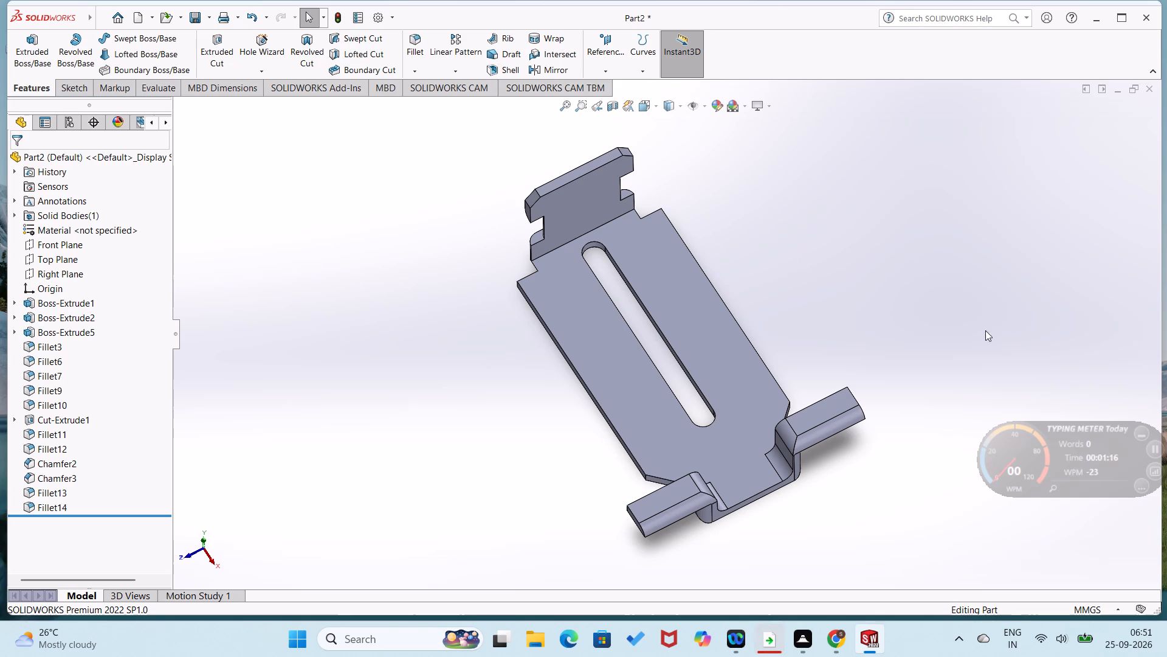
Close the slotted plate part without saving it.
left_click(1153, 89)
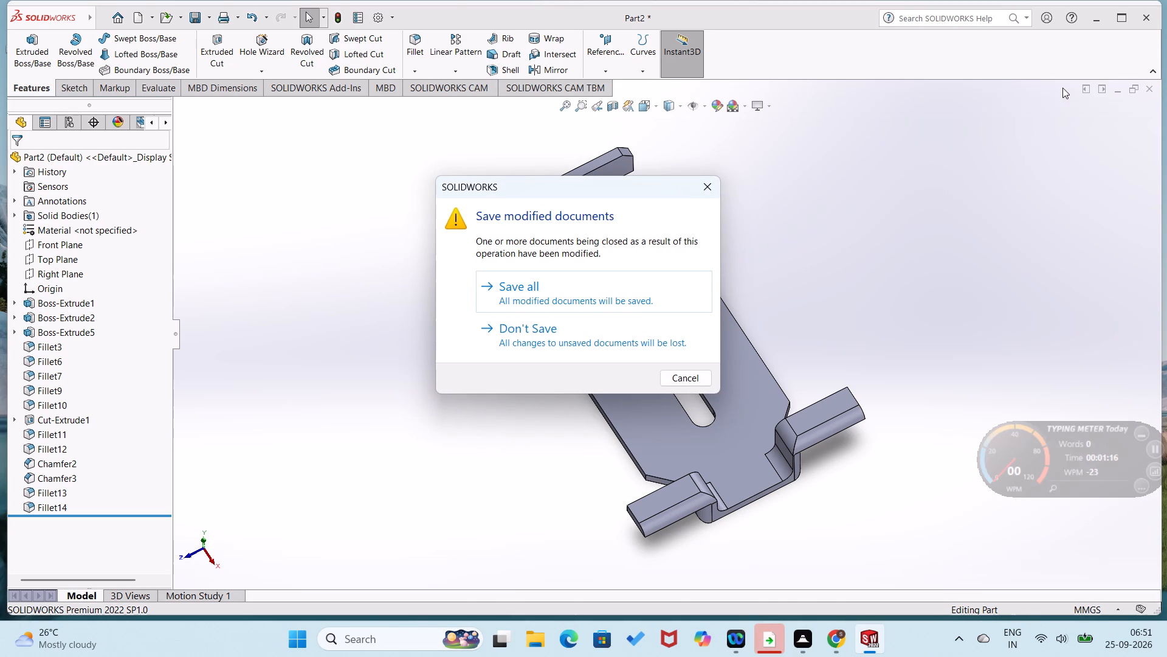
left_click(518, 330)
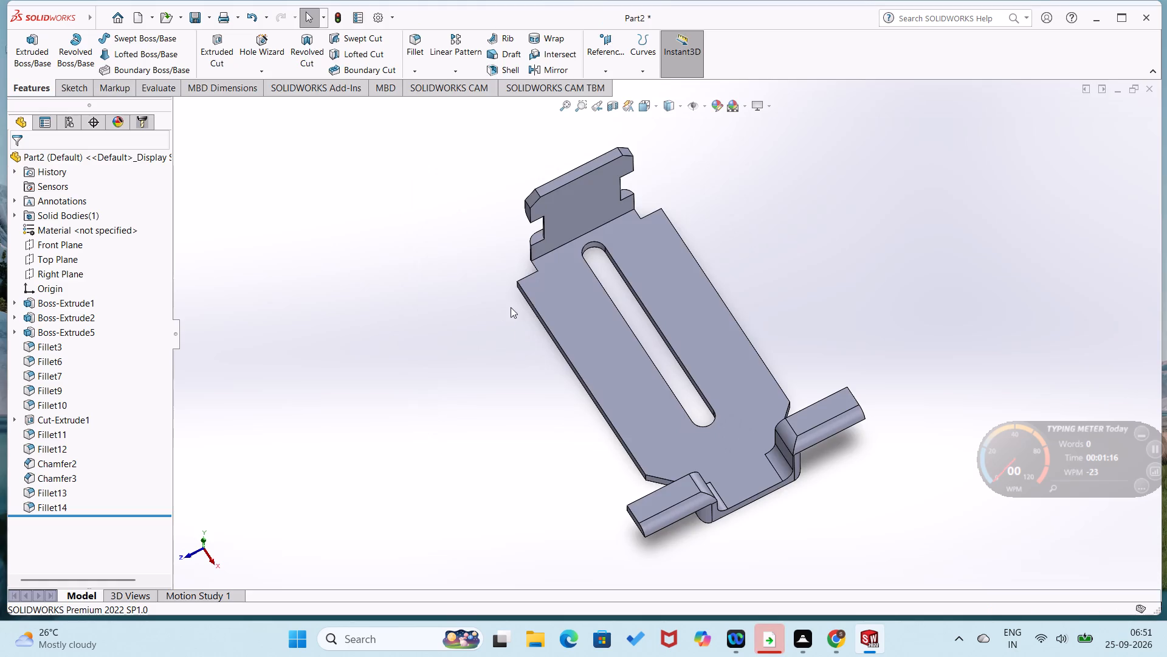
Create a new part document.
left_click(115, 20)
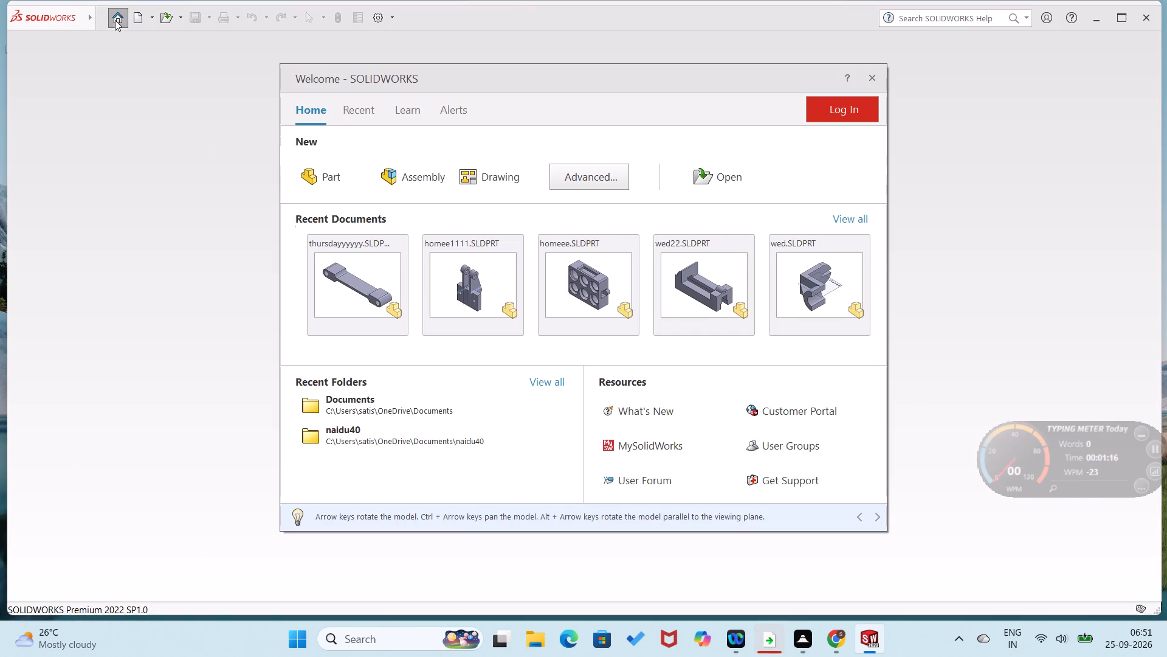
left_click(312, 181)
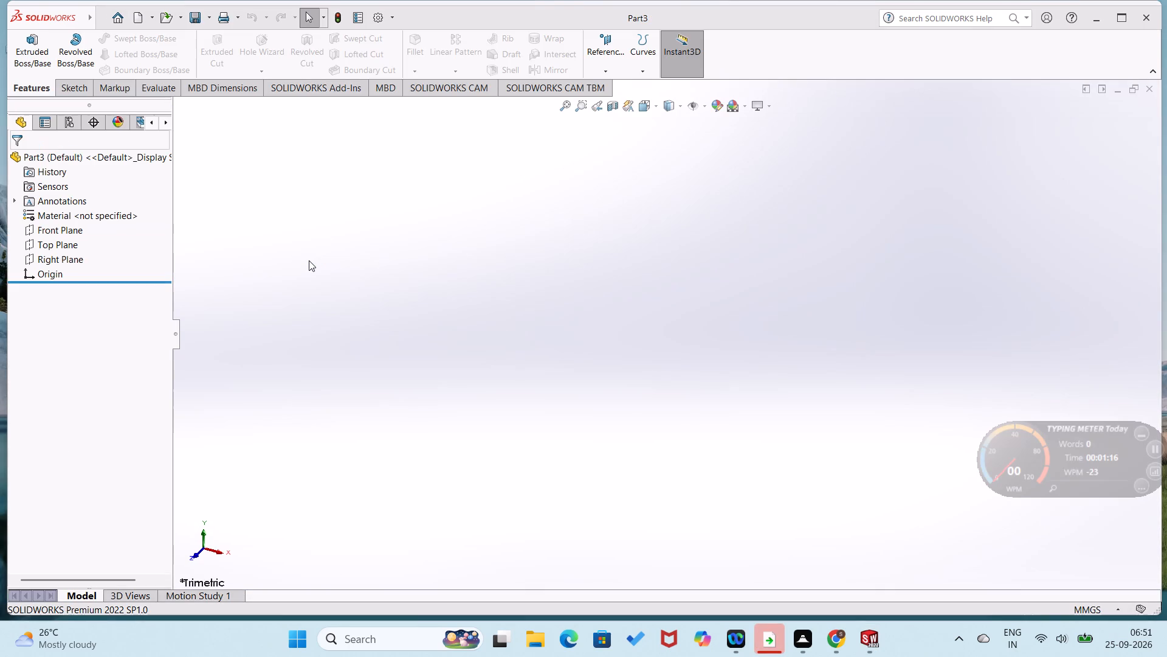
Sketch a circle centred on the origin on the Top Plane and dimension its diameter to 64 mm.
left_click(68, 249)
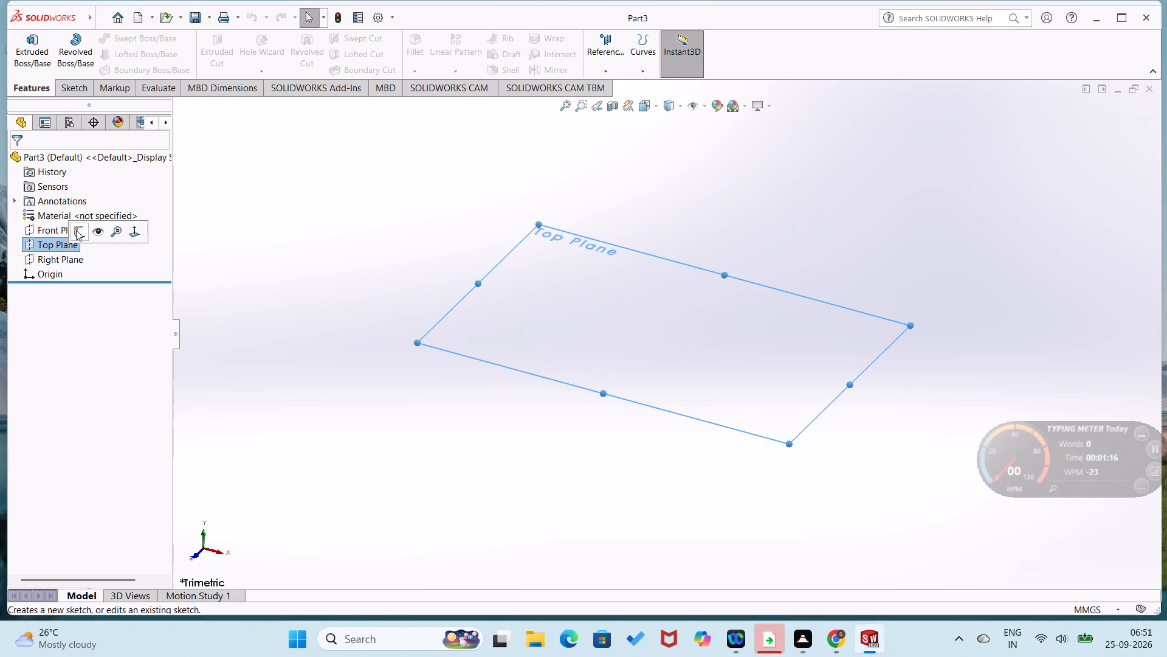
left_click(77, 229)
right_click_drag(638, 347, 511, 437)
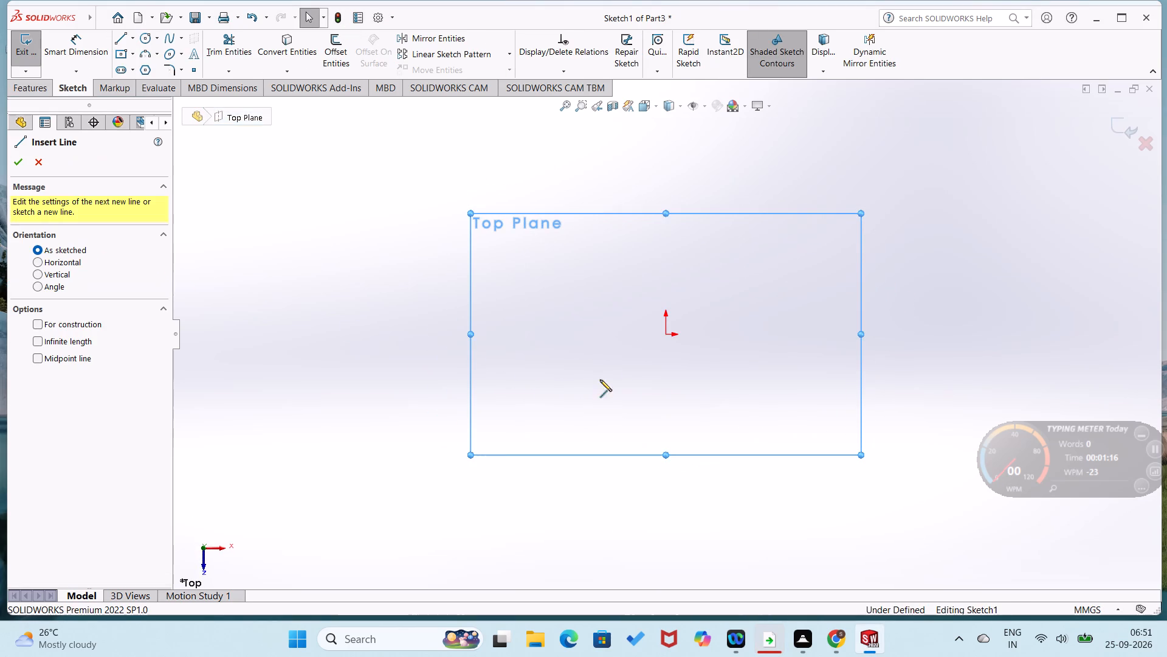
right_click_drag(653, 351, 738, 366)
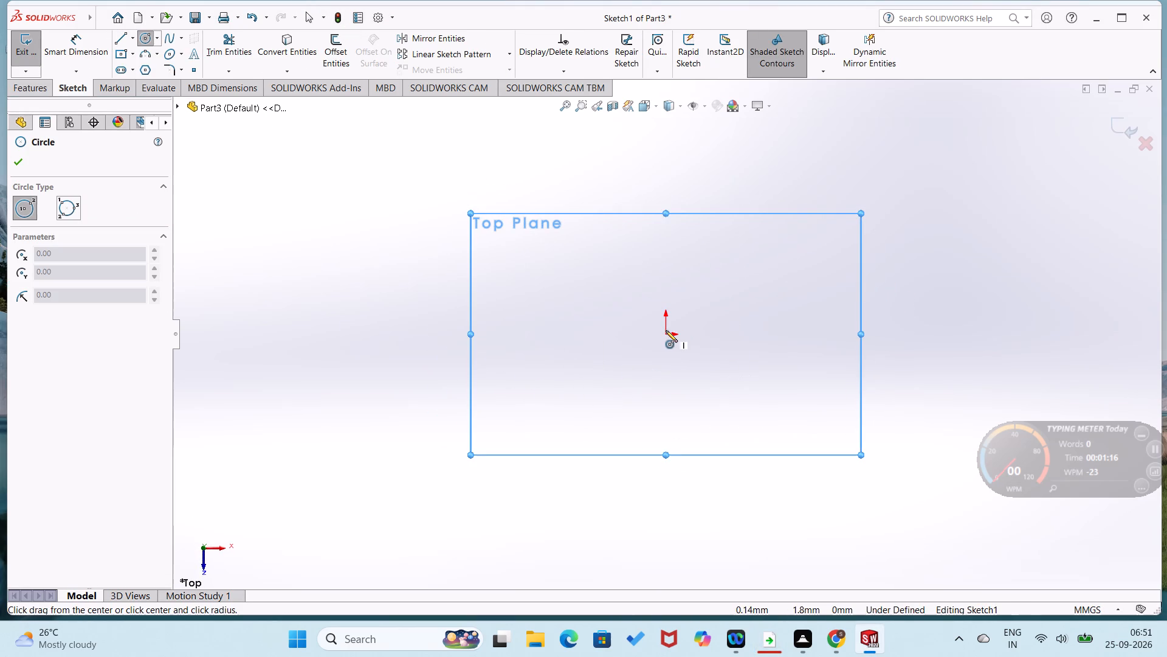
left_click(665, 333)
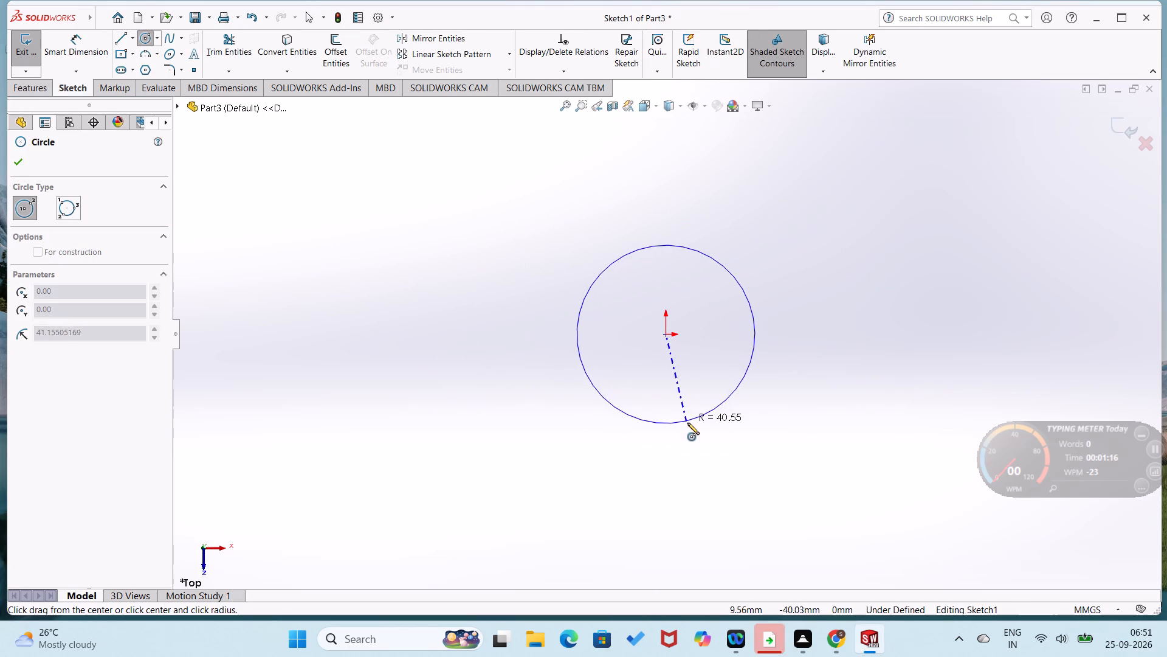
left_click(687, 423)
right_click_drag(708, 432, 762, 362)
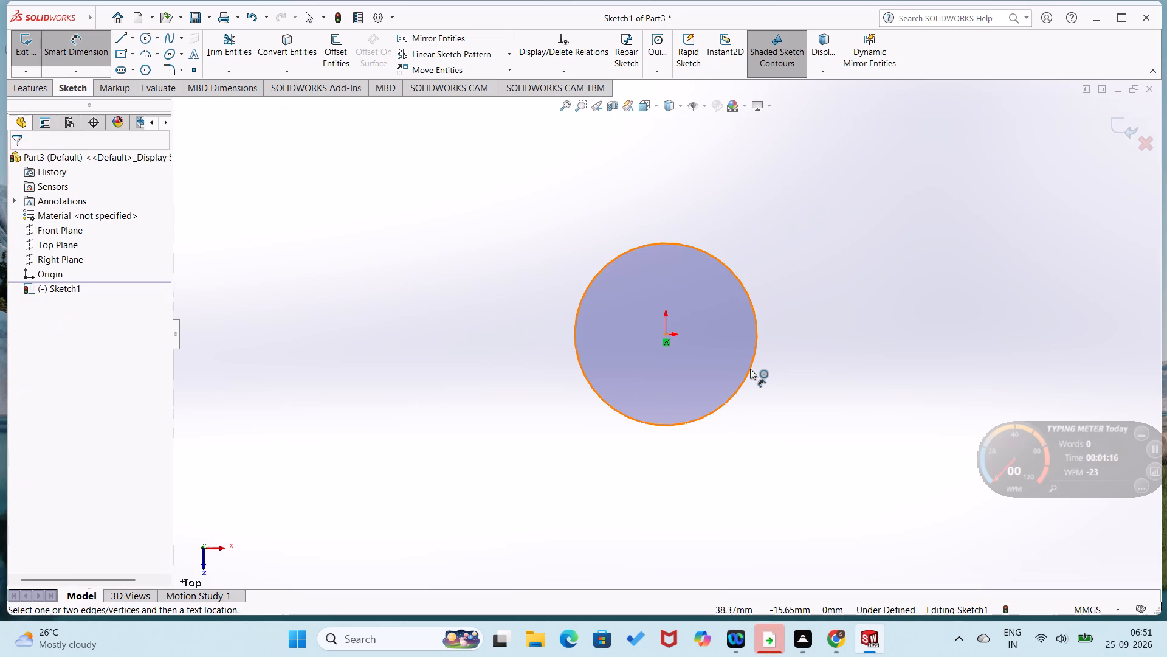
left_click(750, 369)
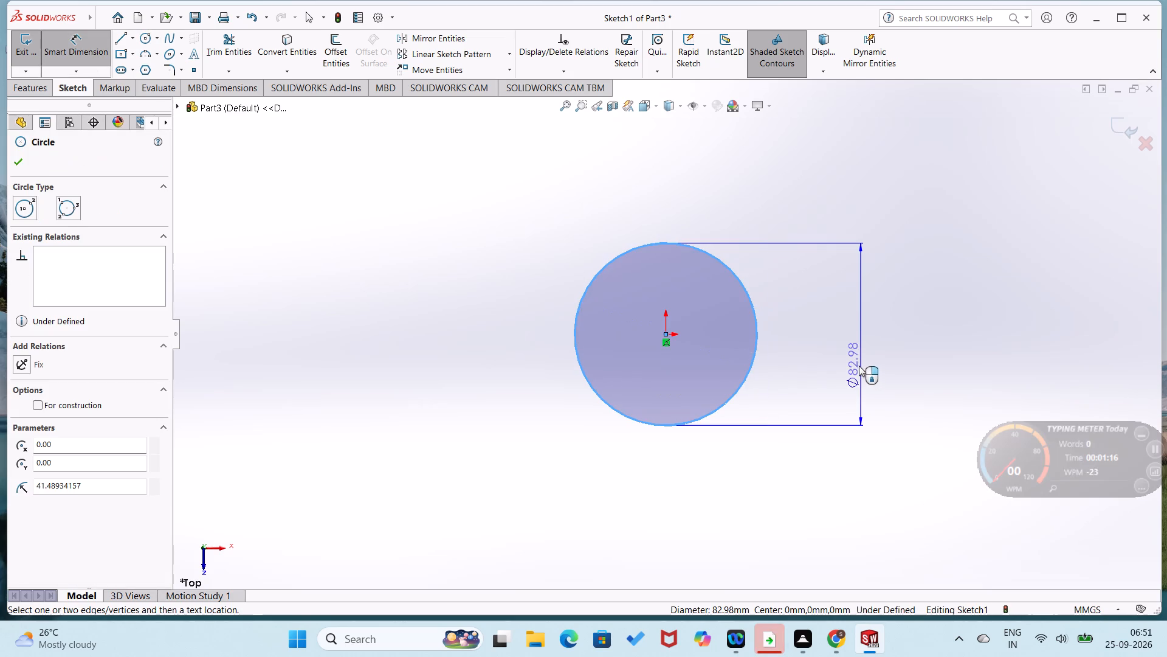
left_click(859, 366)
type("64")
key("Return")
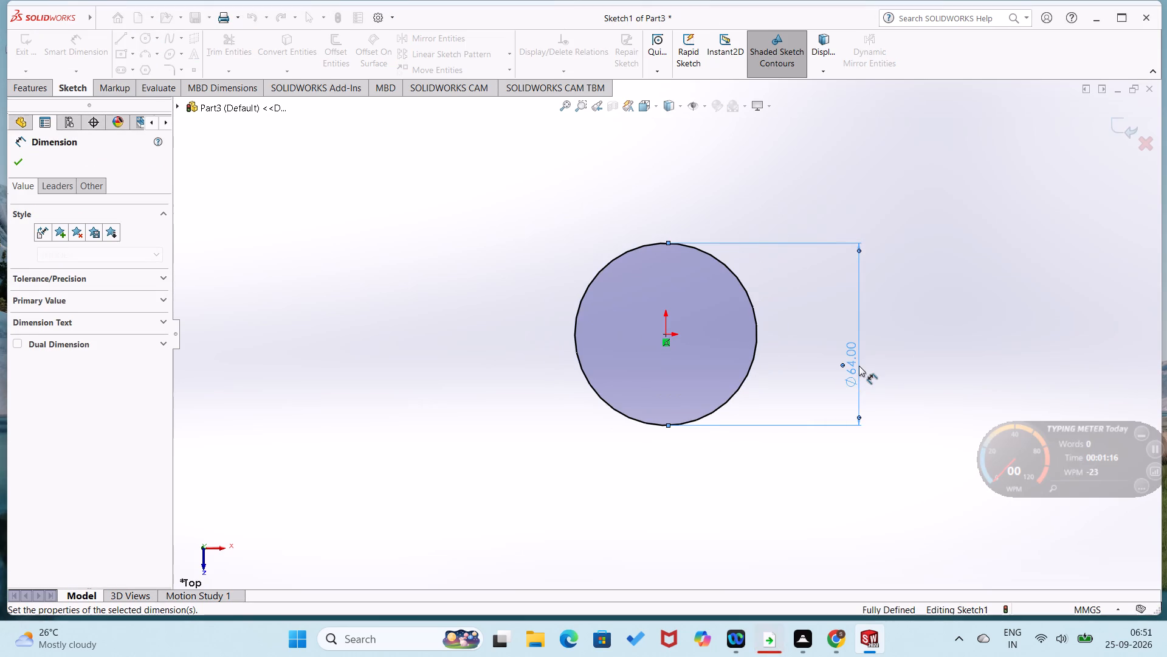
left_click(813, 404)
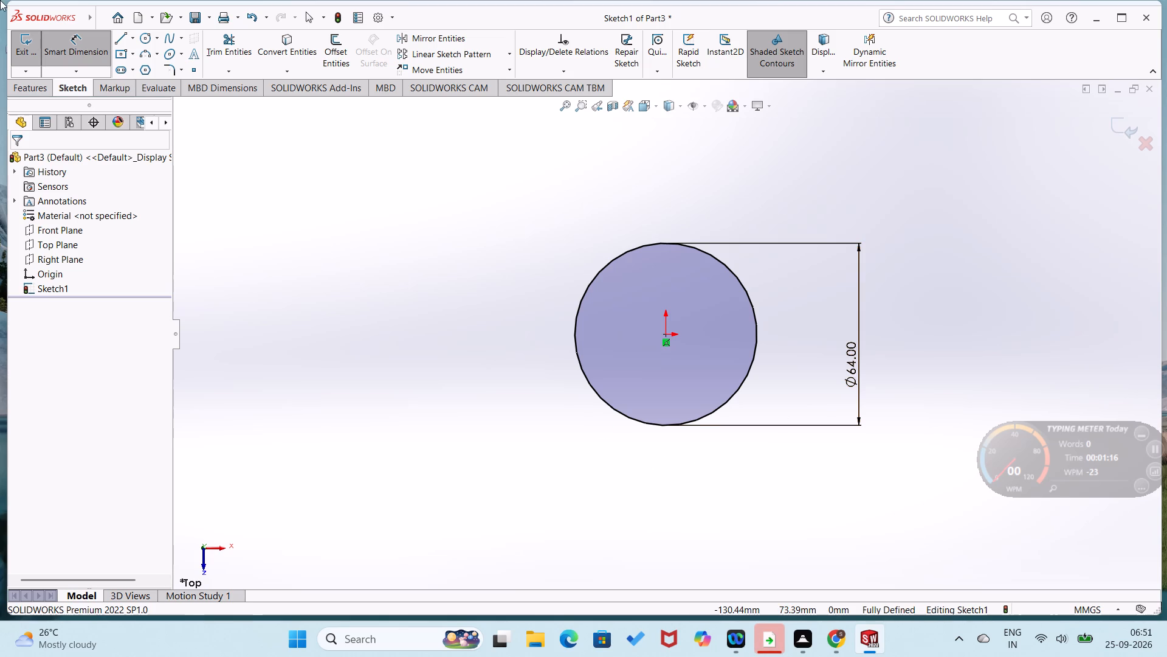
Extrude the circle as a blind boss 3 mm deep.
left_click(18, 89)
left_click(32, 67)
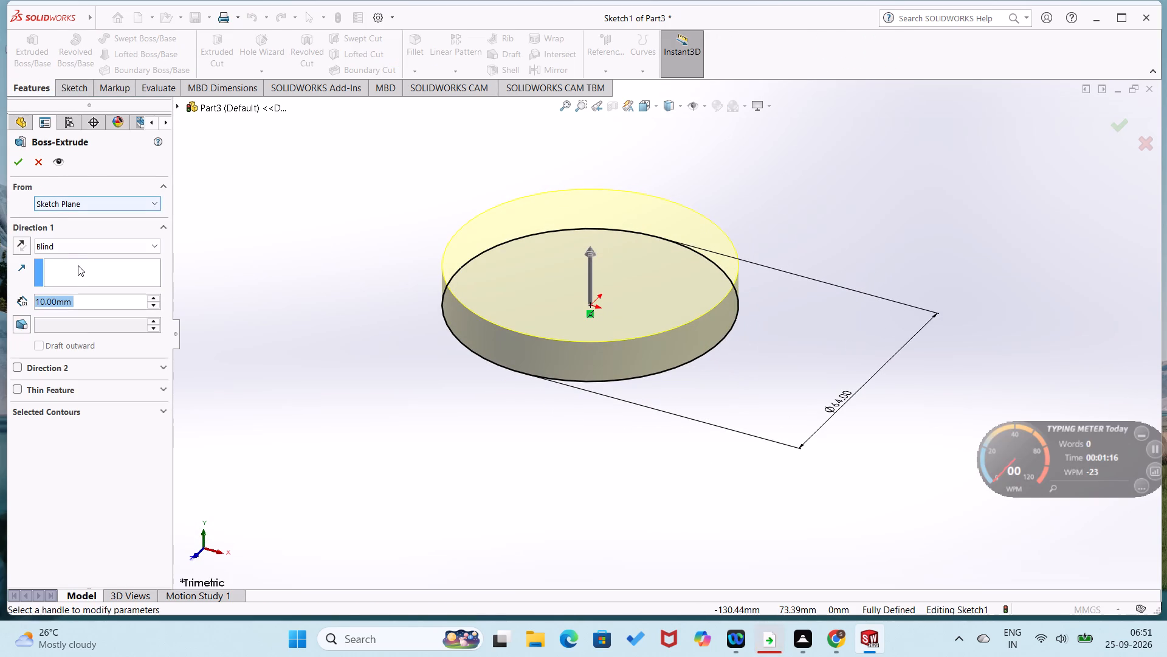
key("3")
key("Return")
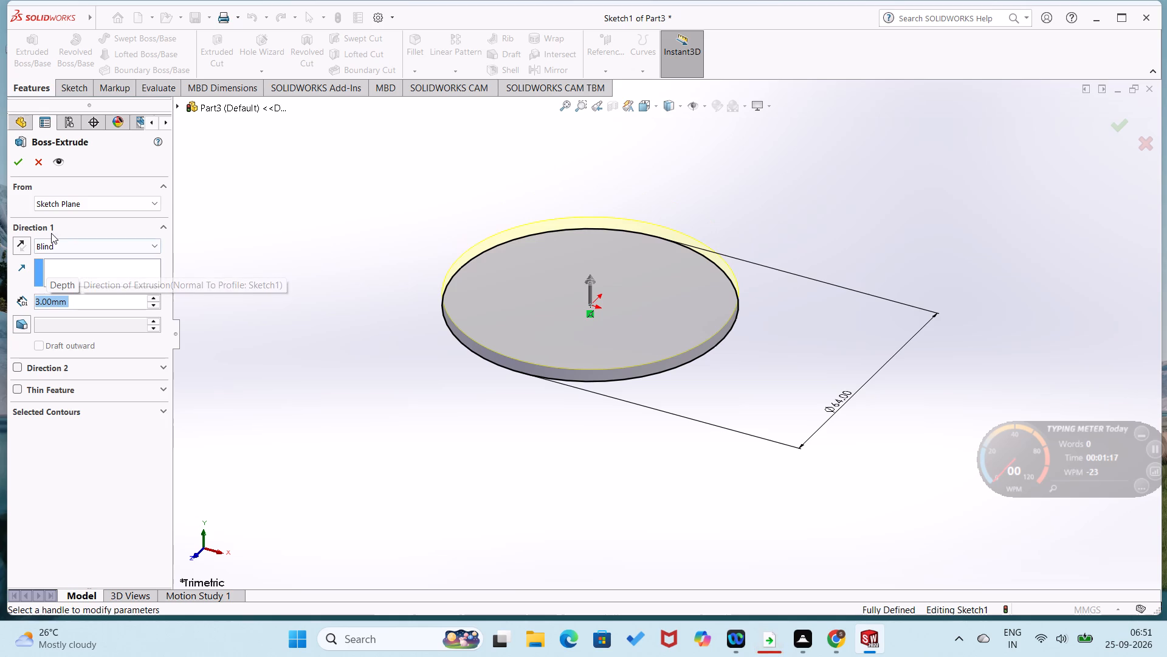
left_click(15, 166)
left_click(251, 324)
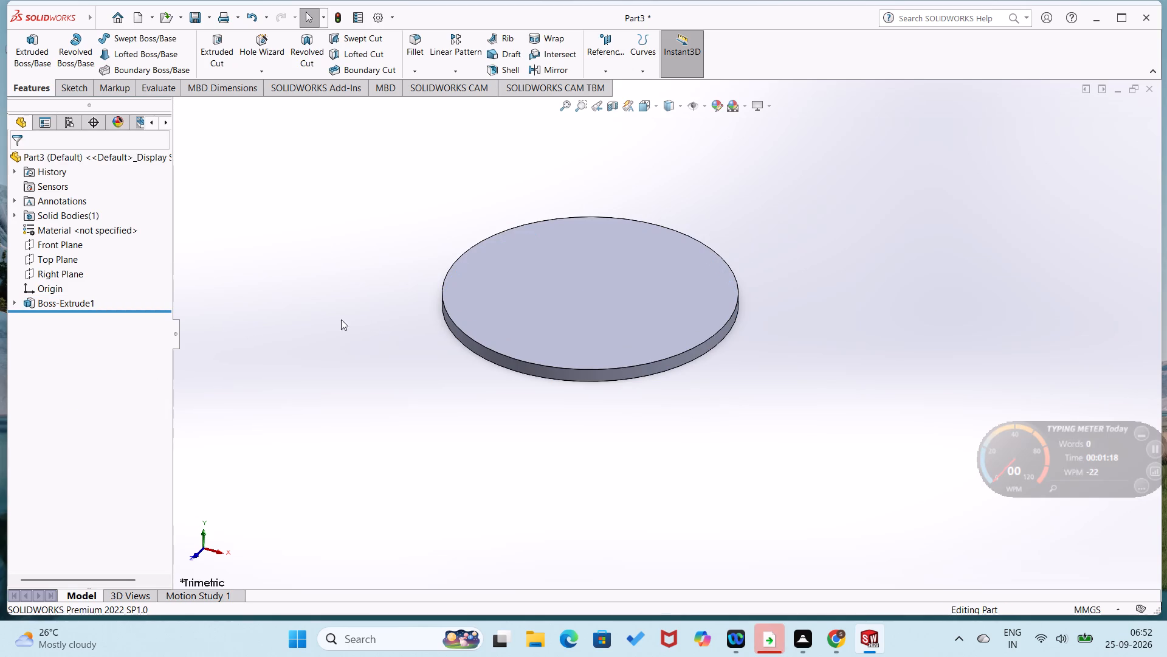
Sketch a circle centred on the origin on the disc's underside and dimension its diameter to 16 mm.
middle_click_drag(419, 347, 537, 248)
right_click(553, 285)
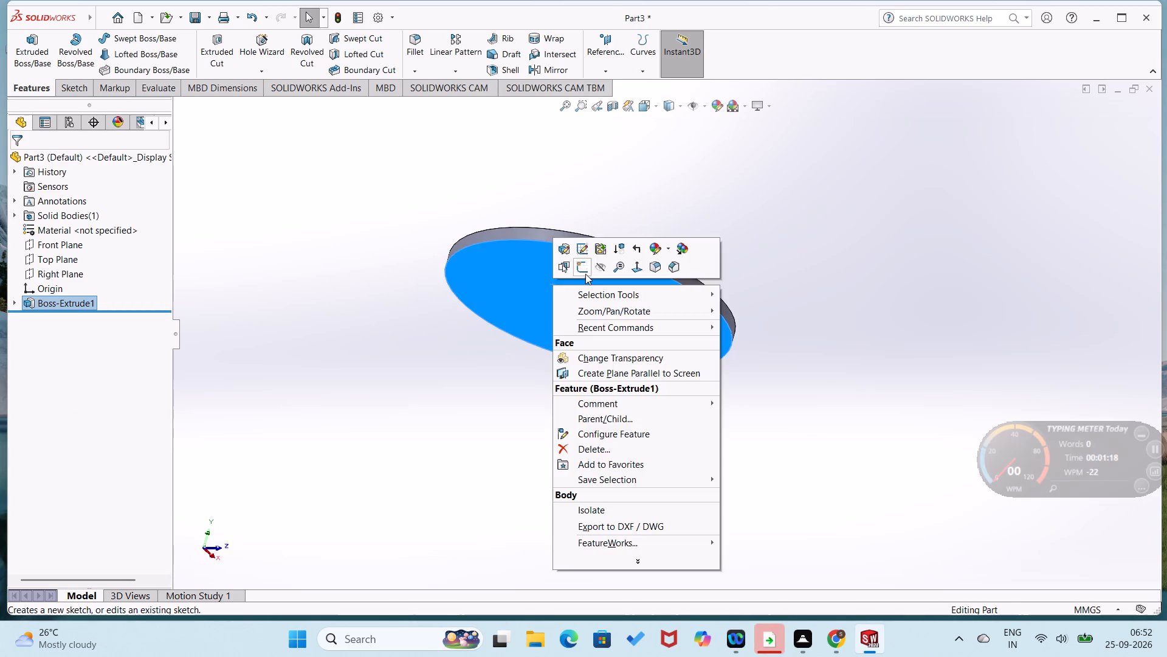
left_click(585, 274)
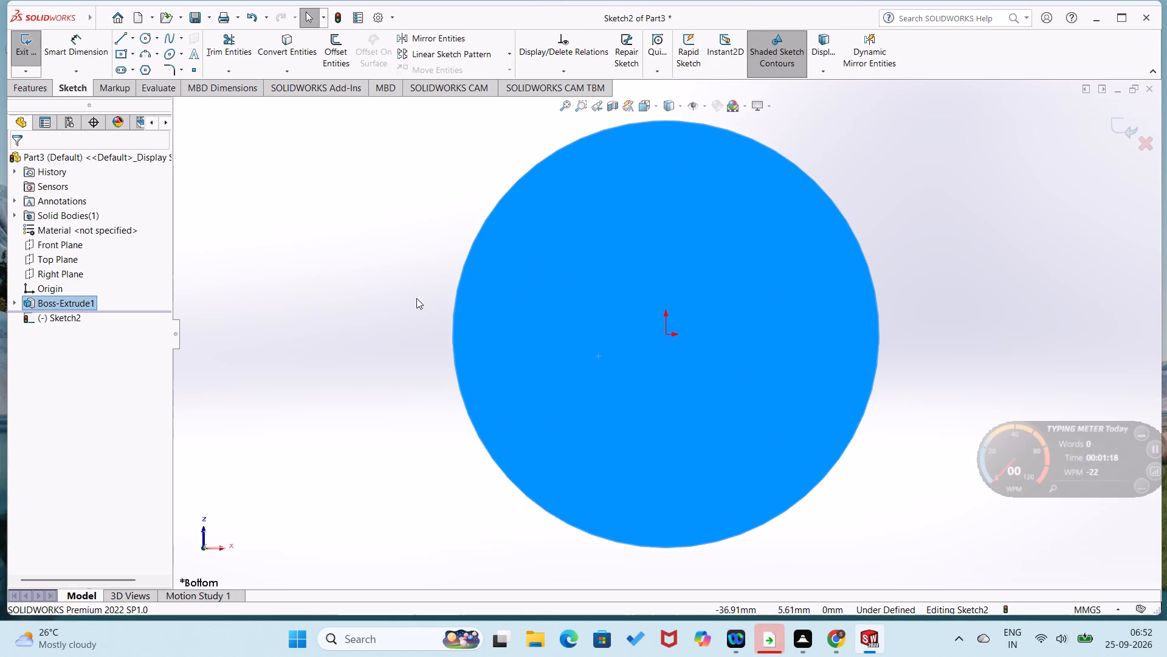
left_click(393, 302)
right_click_drag(377, 305, 457, 257)
left_click(667, 336)
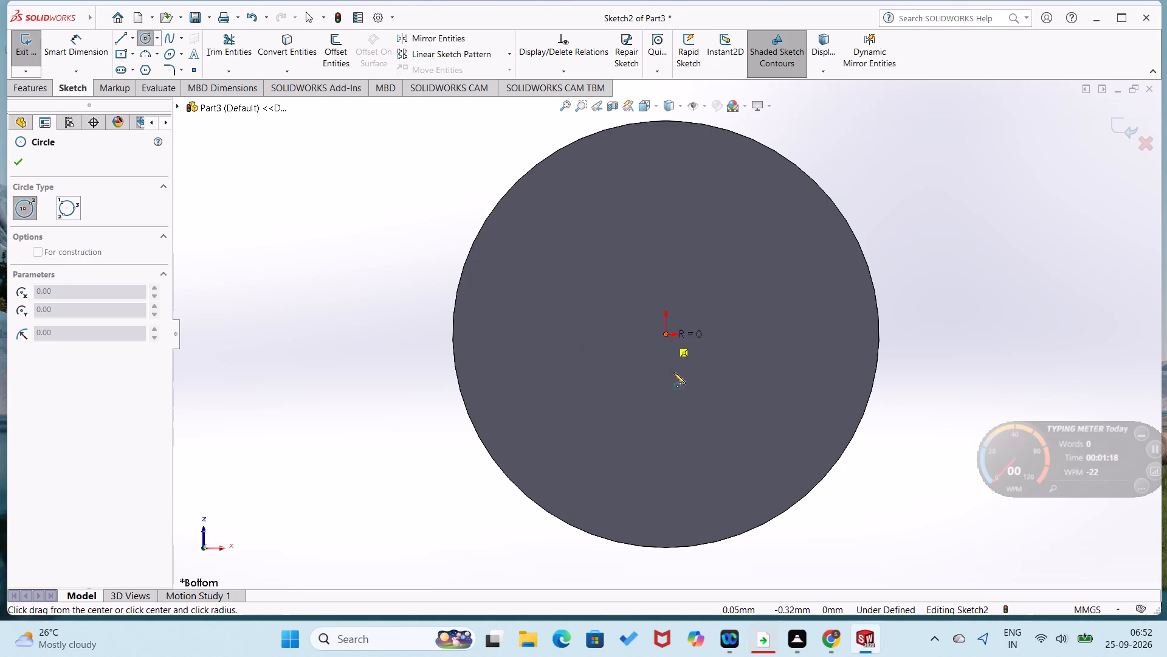
left_click(676, 378)
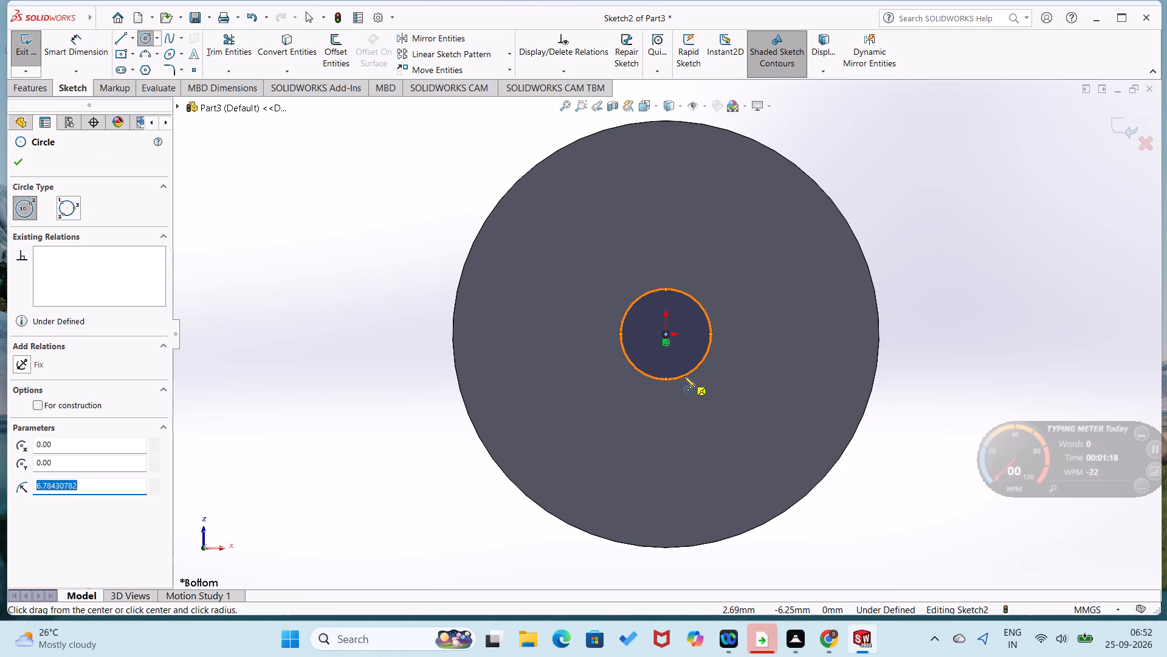
right_click_drag(755, 377, 769, 277)
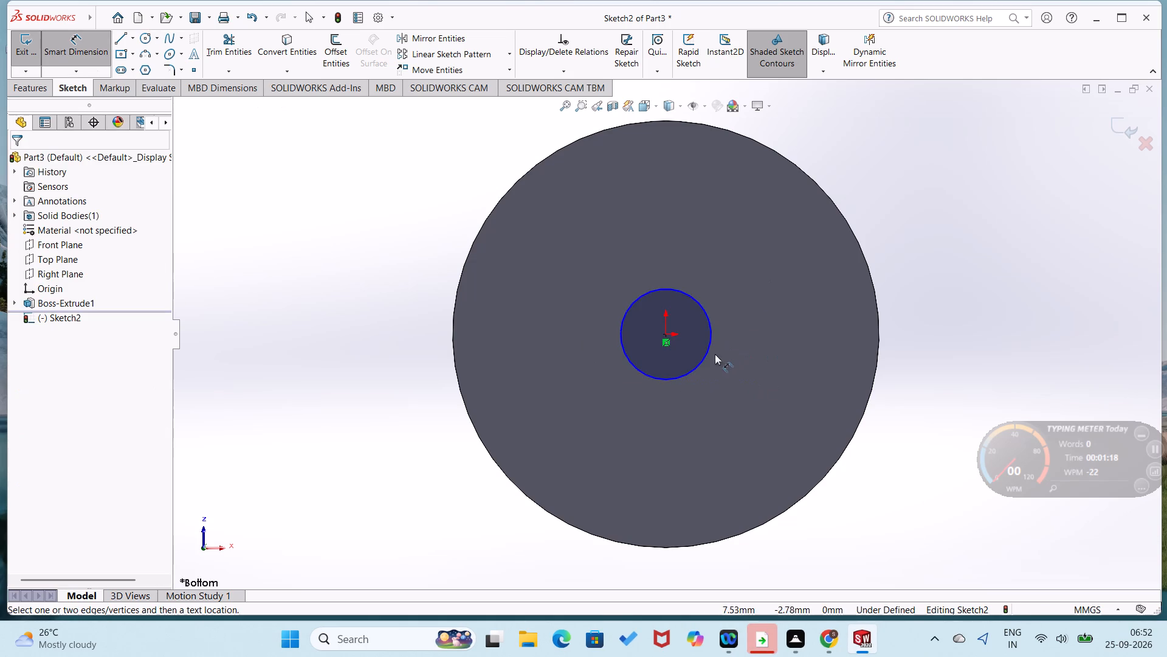
left_click(706, 357)
left_click(769, 349)
type("16")
key("Return")
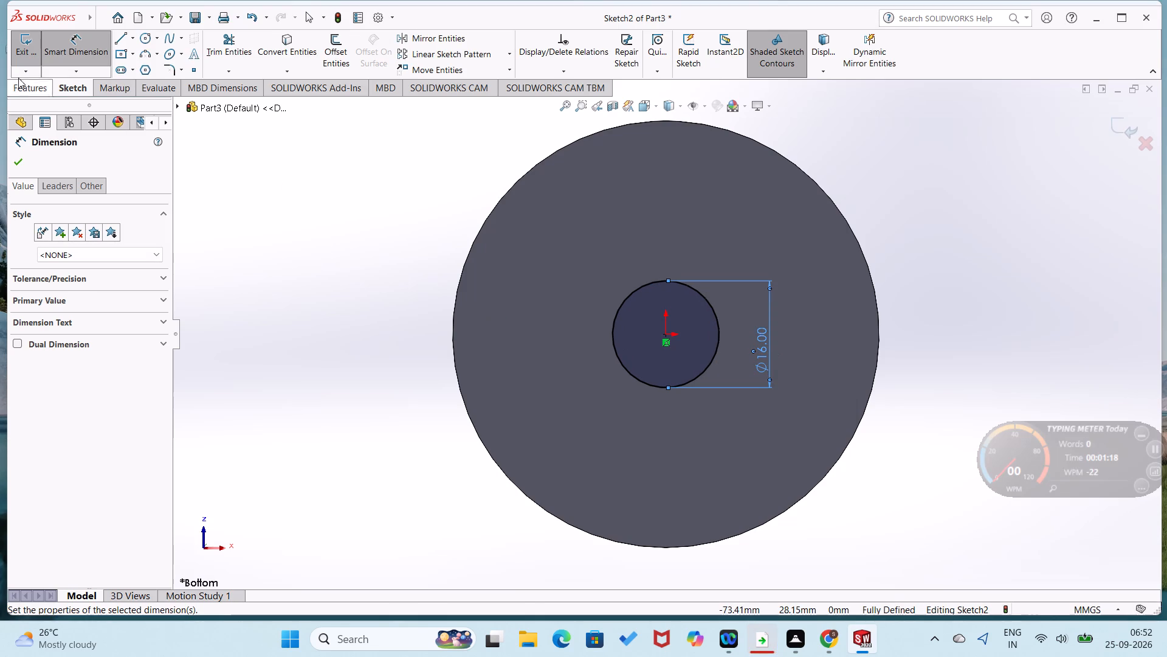
Extrude the 16 mm circle as a blind boss 17 mm deep, merged with the disc.
left_click(19, 92)
left_click(24, 59)
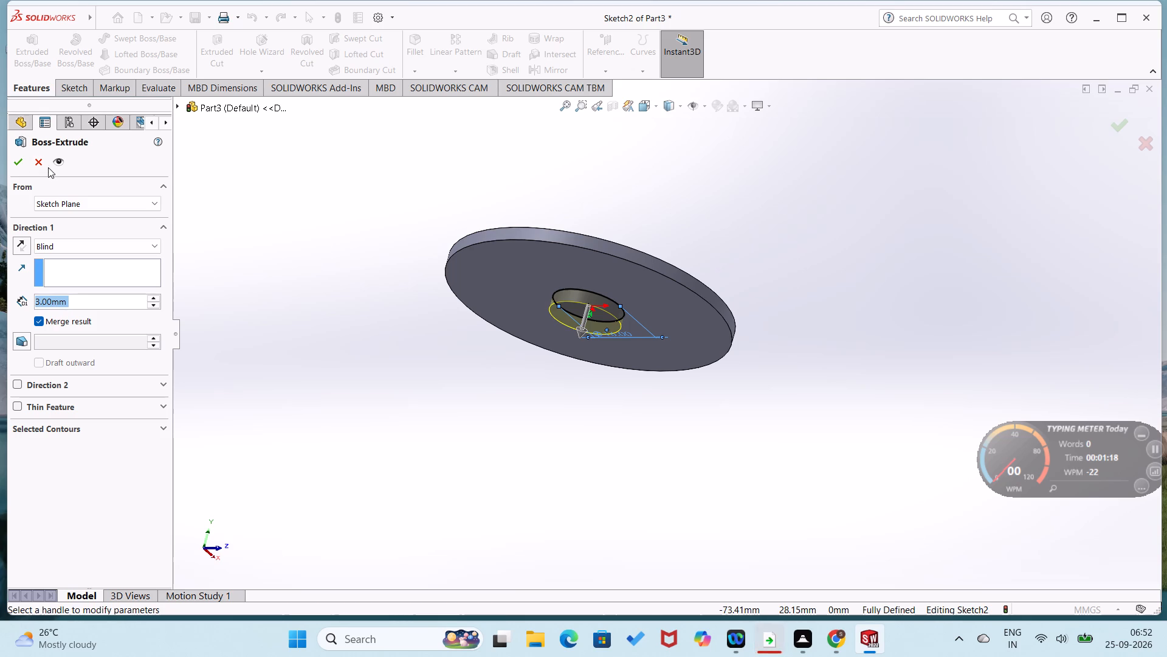
type("17")
key("Return")
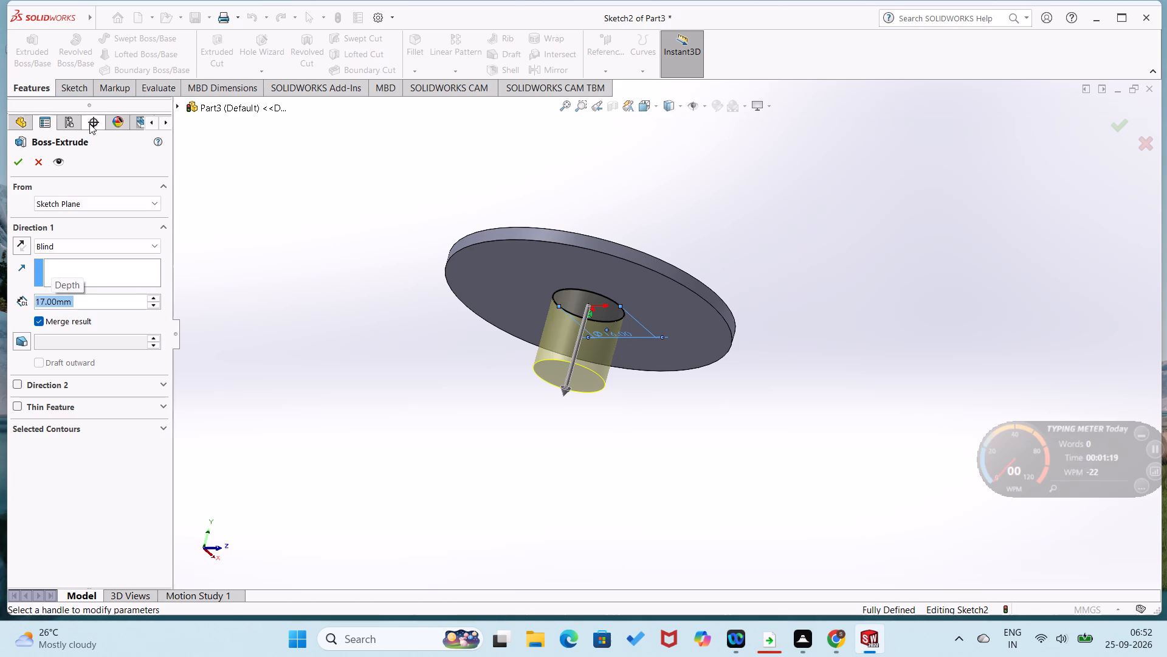
left_click(19, 160)
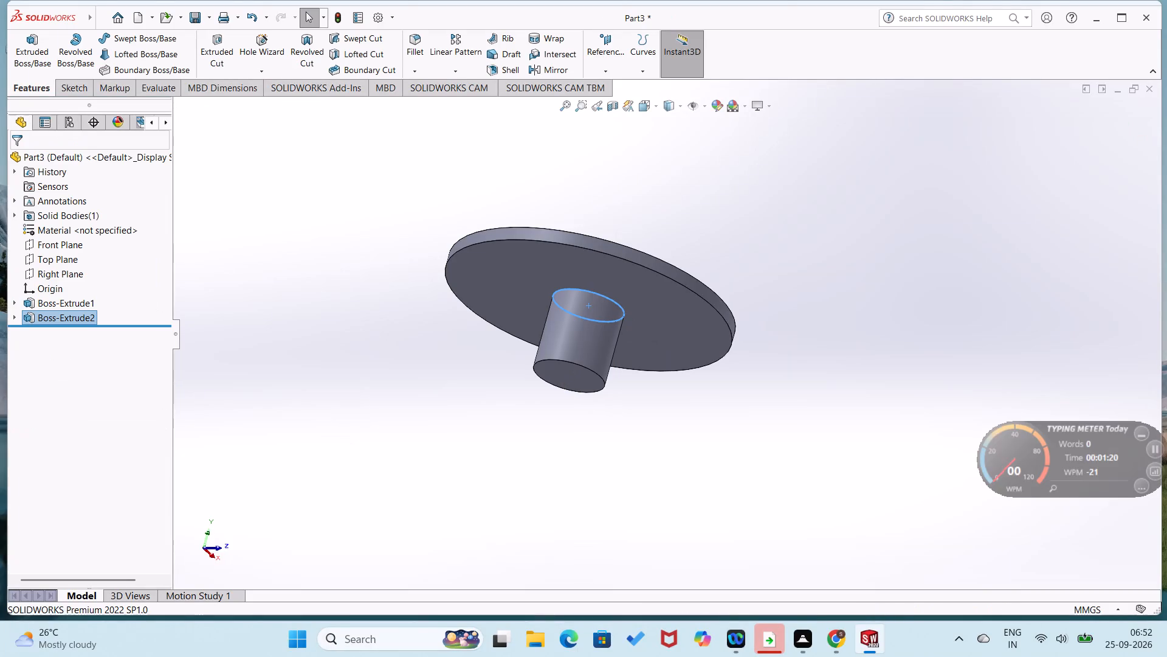
Sketch a circle centred on the origin on the boss's free end face and dimension its diameter to 5 mm.
right_click(574, 367)
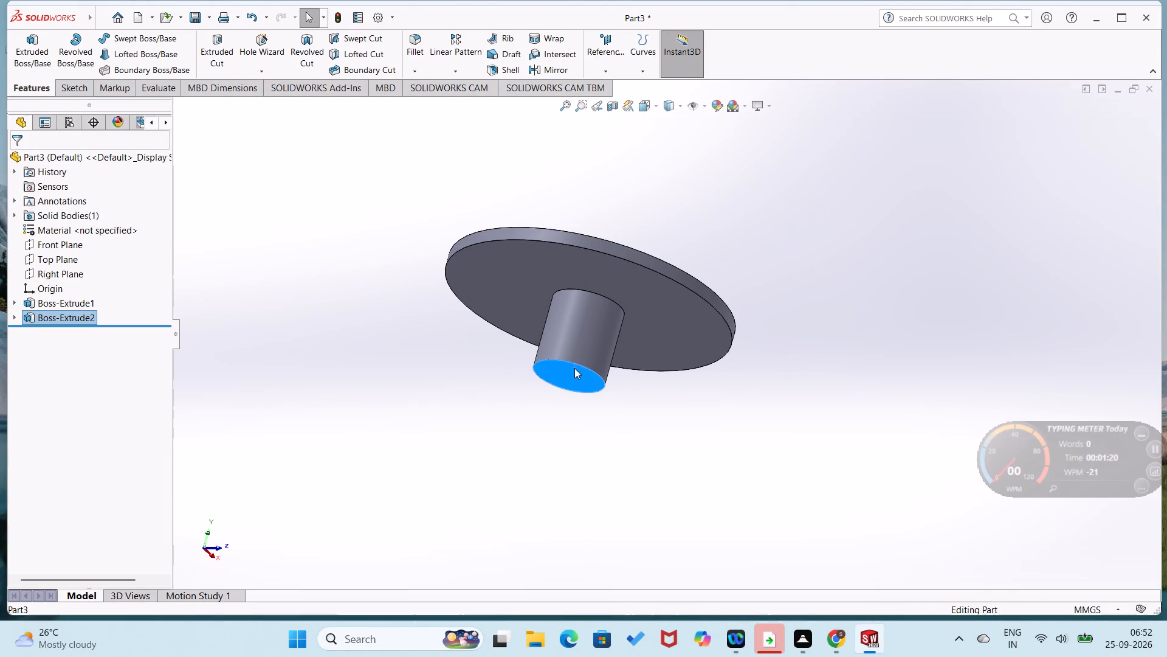
left_click(605, 349)
left_click(368, 380)
right_click_drag(361, 378, 426, 327)
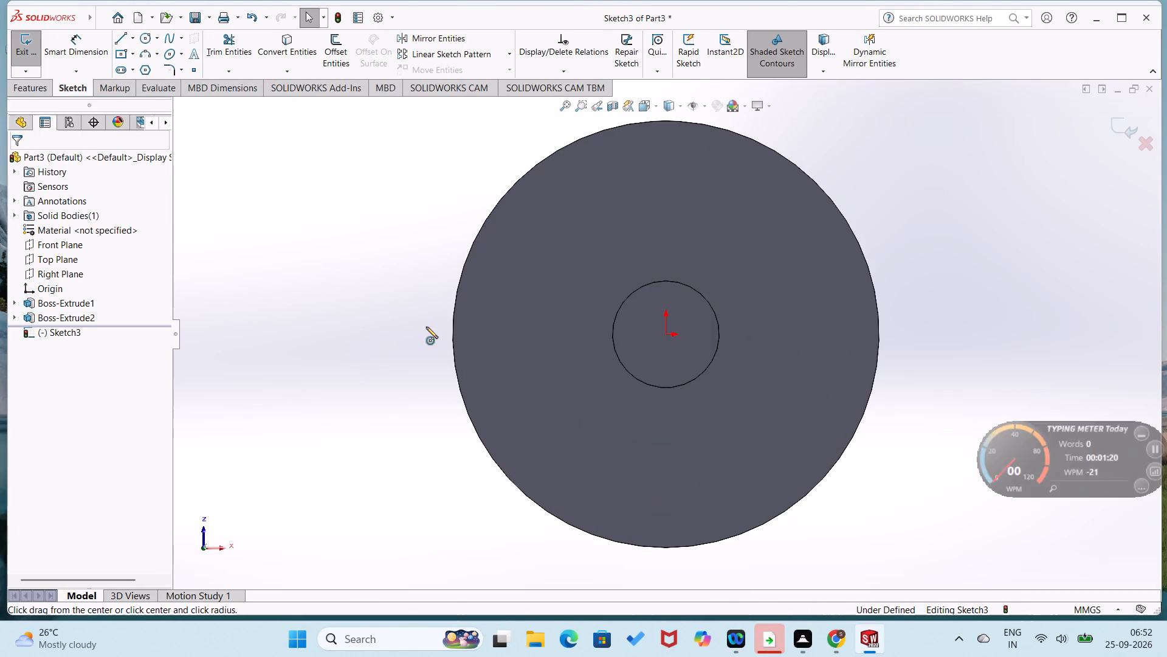
left_click(665, 337)
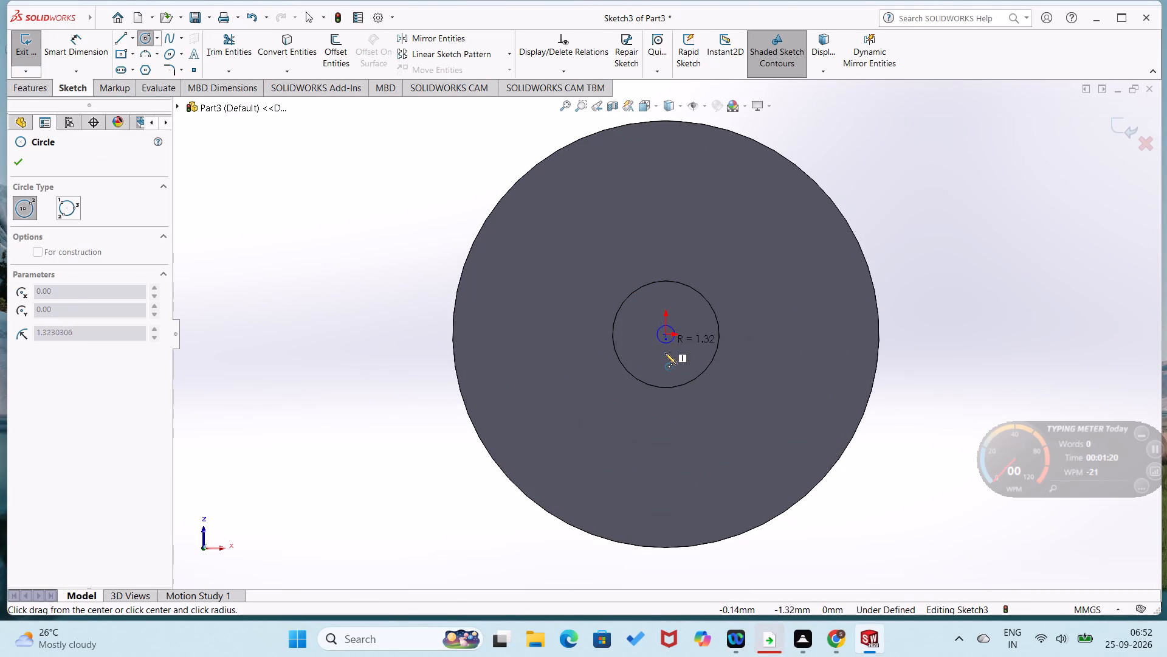
left_click(665, 356)
right_click_drag(720, 358, 754, 264)
left_click(683, 340)
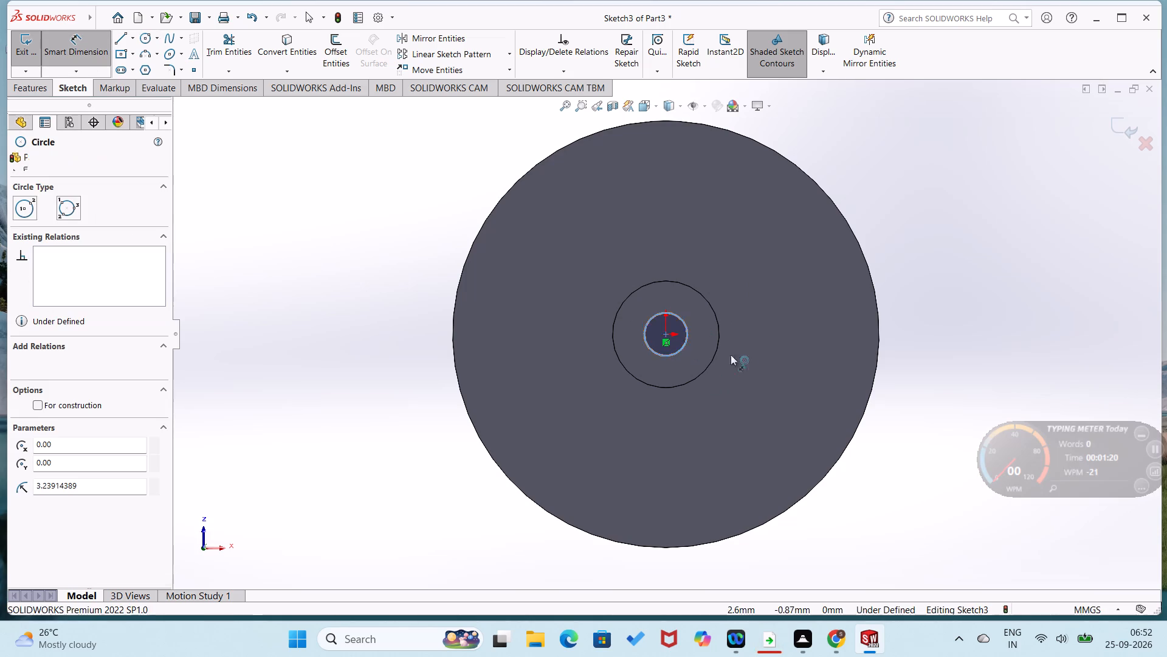
left_click(712, 342)
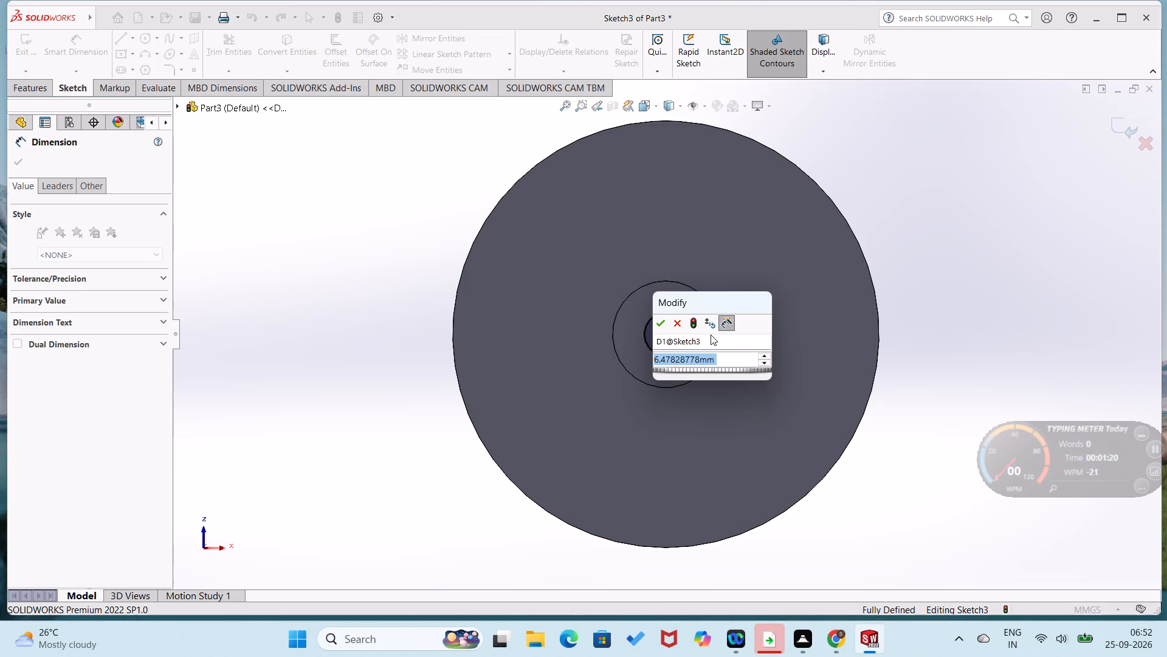
key("5")
key("Return")
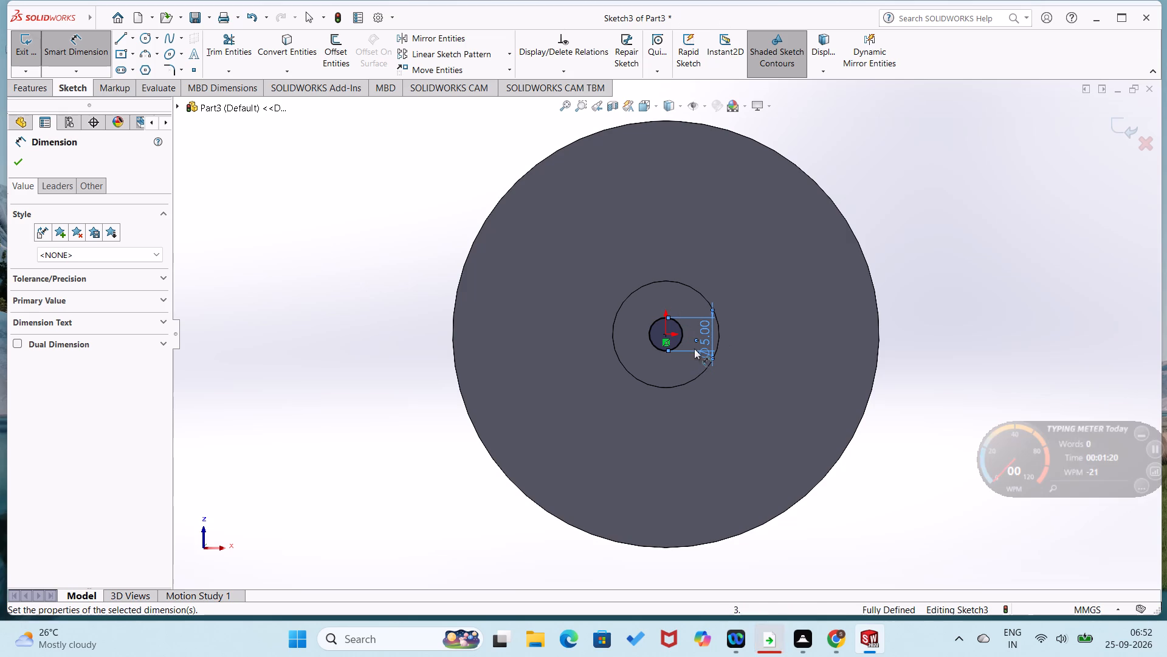
Set the diameter of the circle on the boss's end face to 6 mm.
double_click(700, 340)
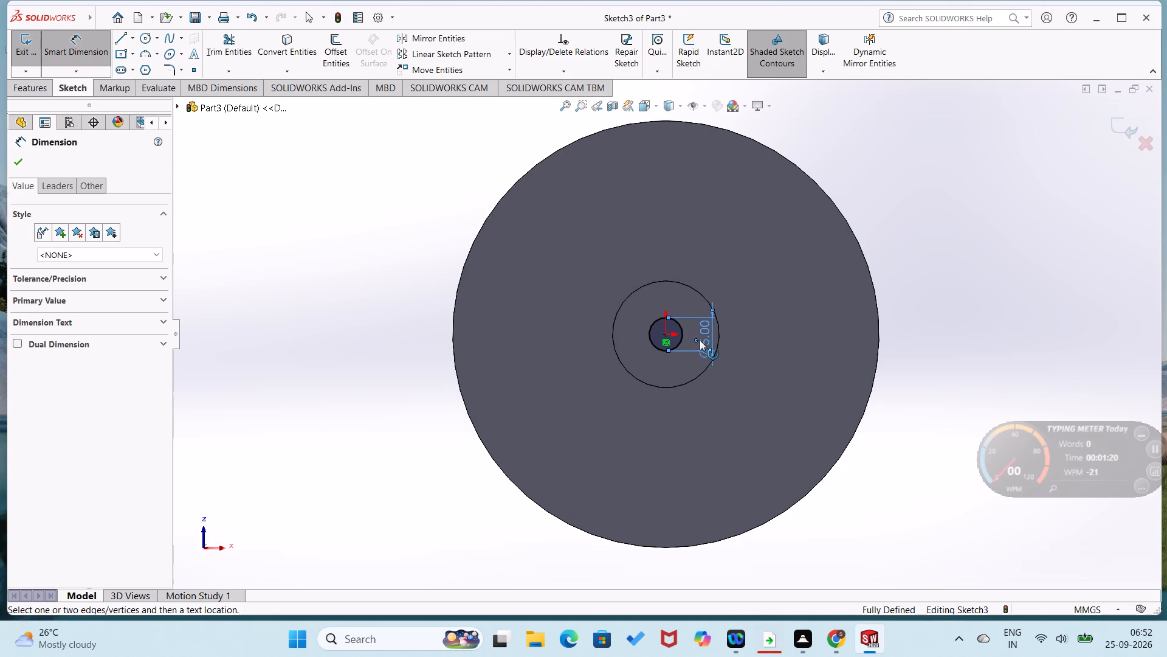
key("6")
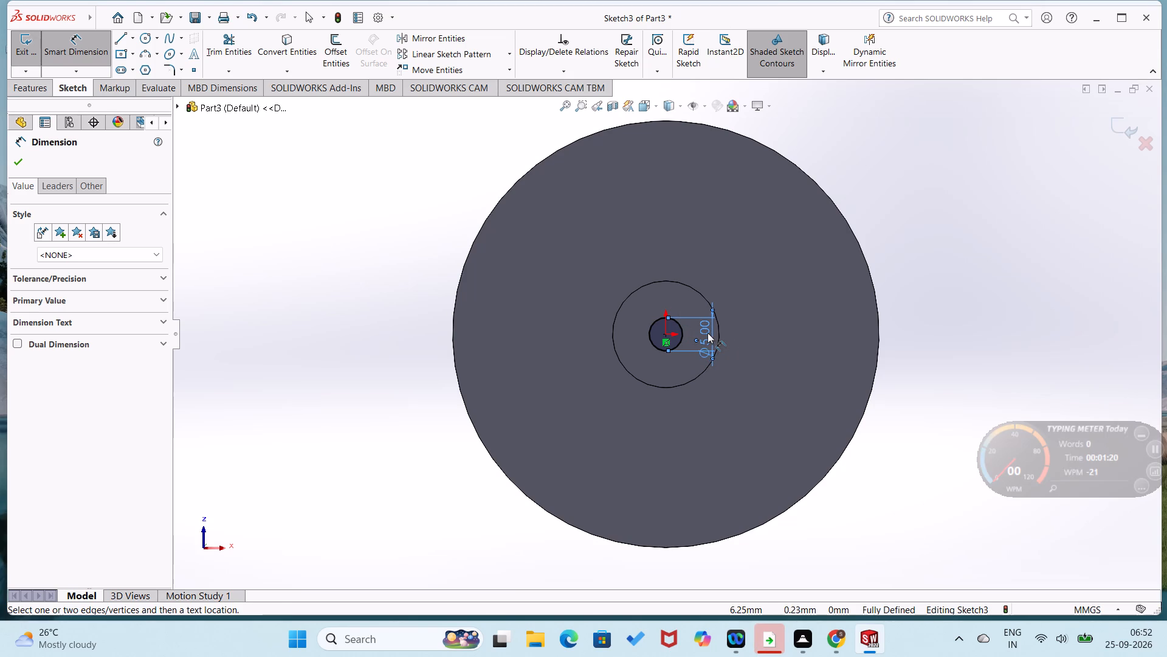
double_click(702, 335)
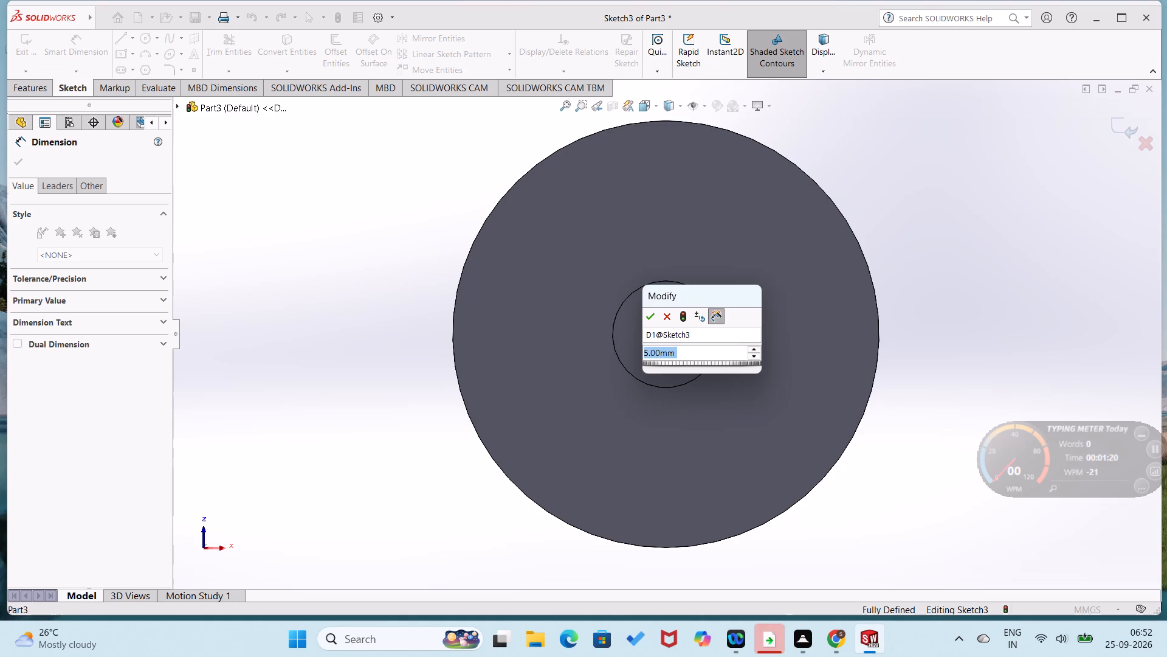
key("6")
key("Return")
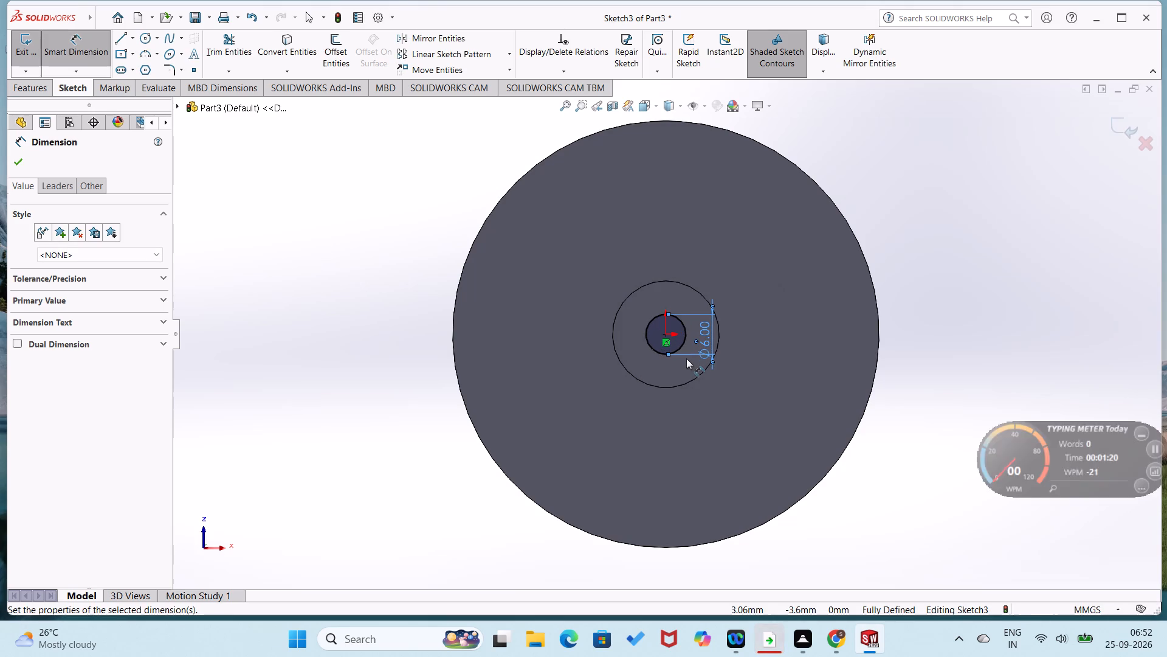
left_click(10, 158)
Cut the 6 mm circle into the boss as a blind hole 12 mm deep.
left_click(23, 89)
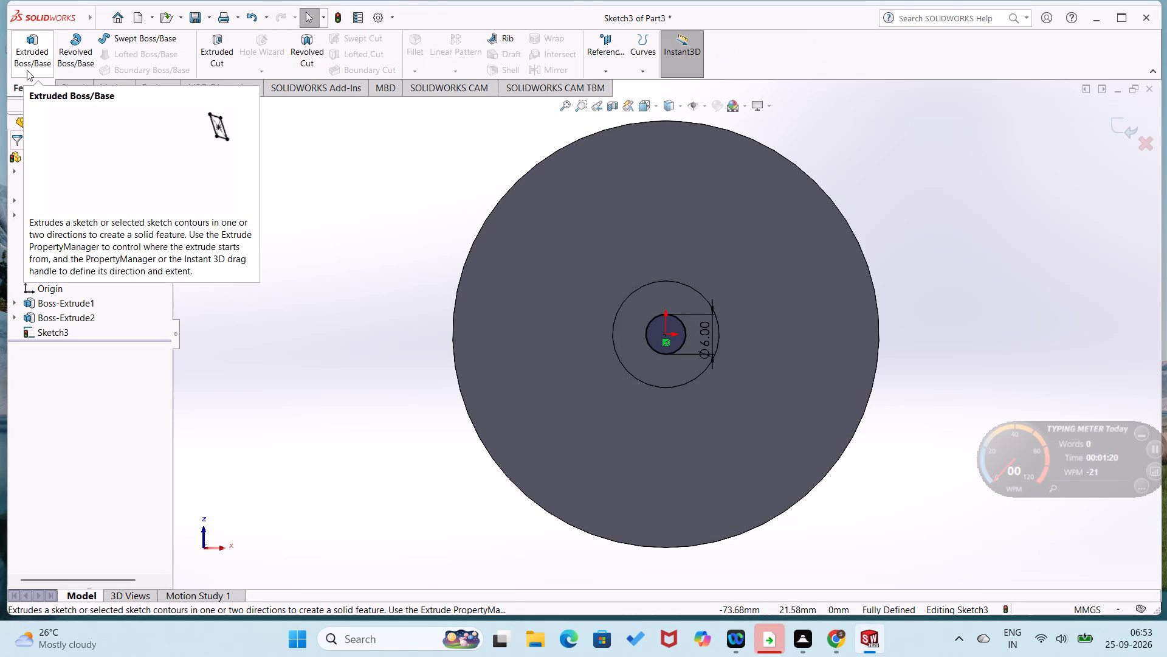
left_click(200, 71)
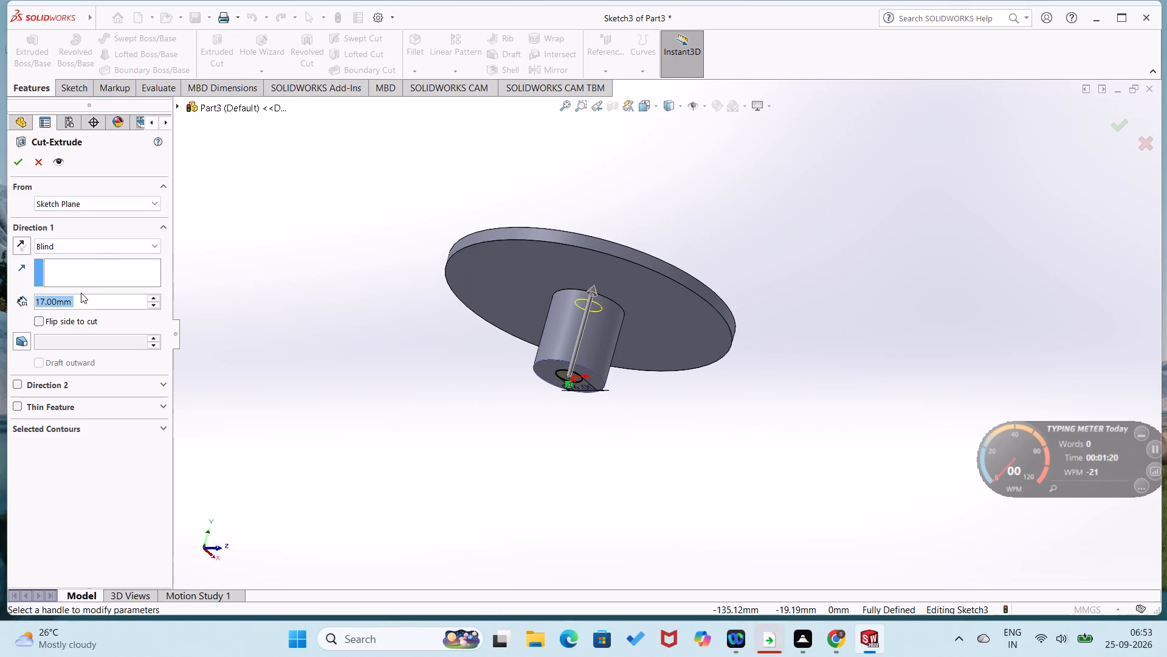
type("12")
key("Return")
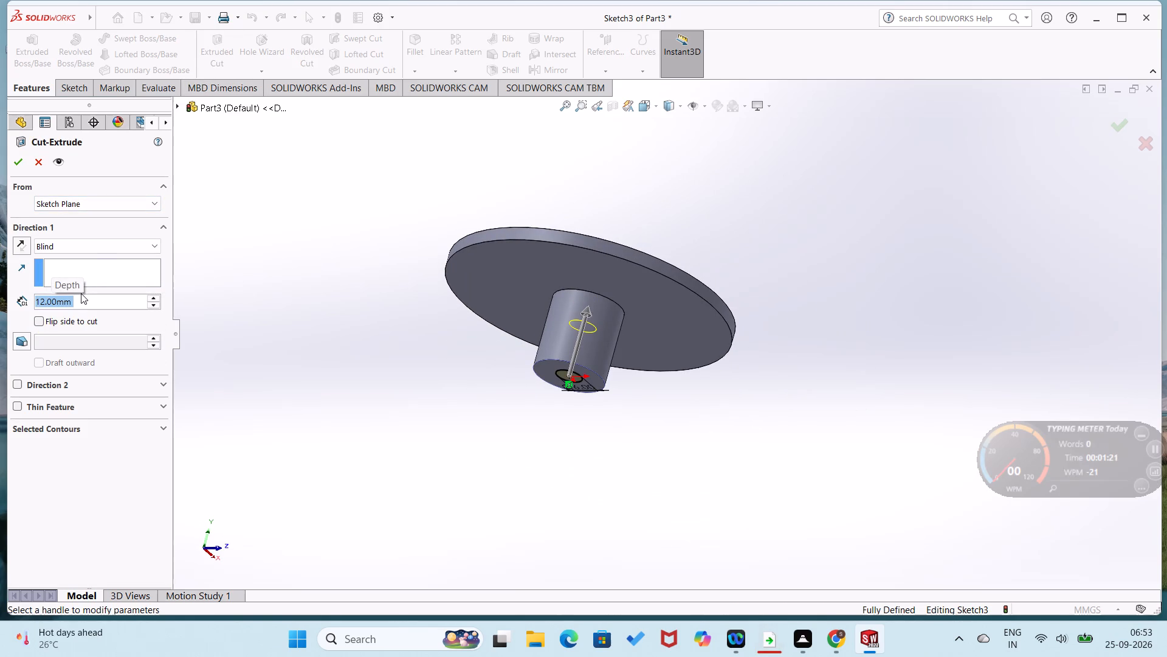
left_click(19, 165)
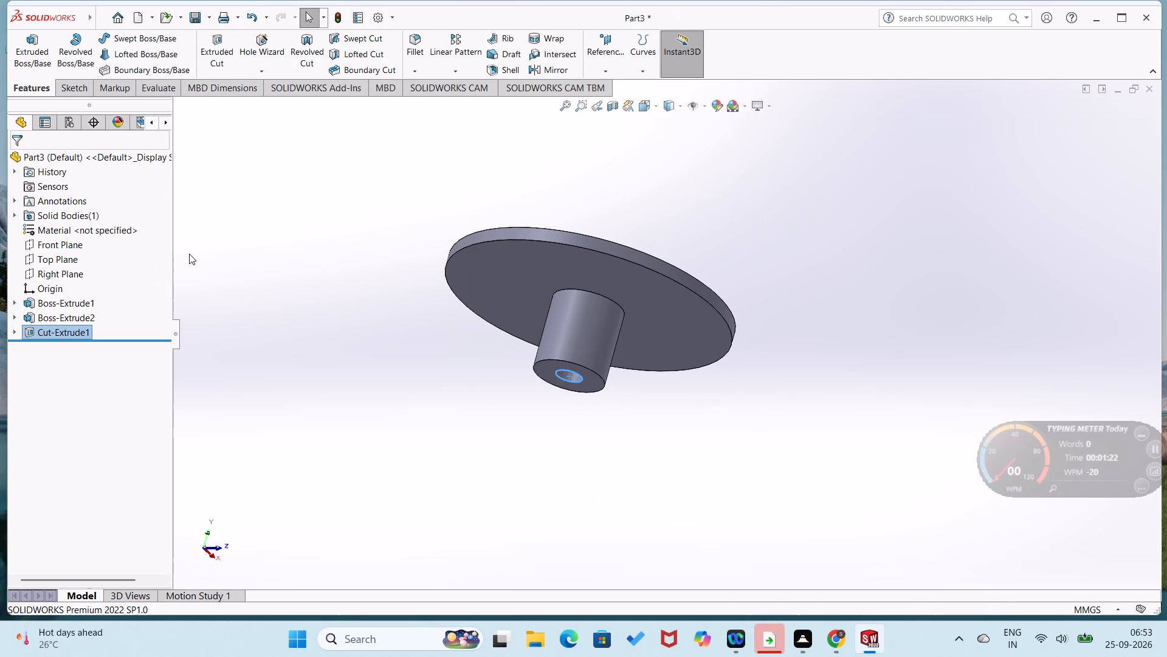
left_click(215, 274)
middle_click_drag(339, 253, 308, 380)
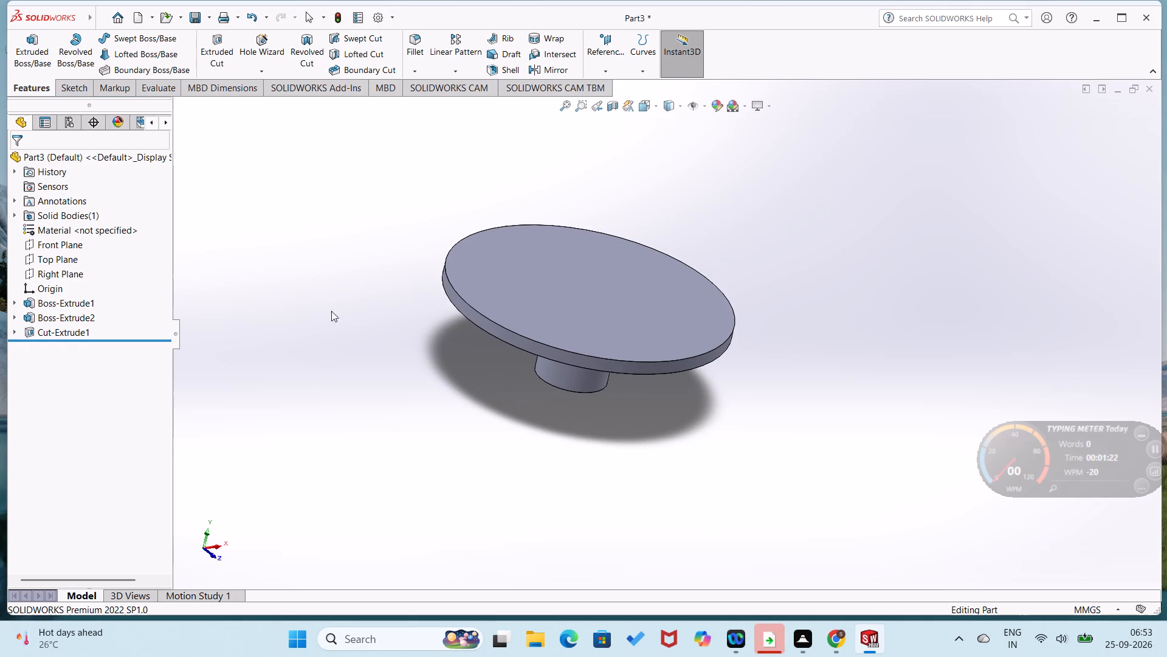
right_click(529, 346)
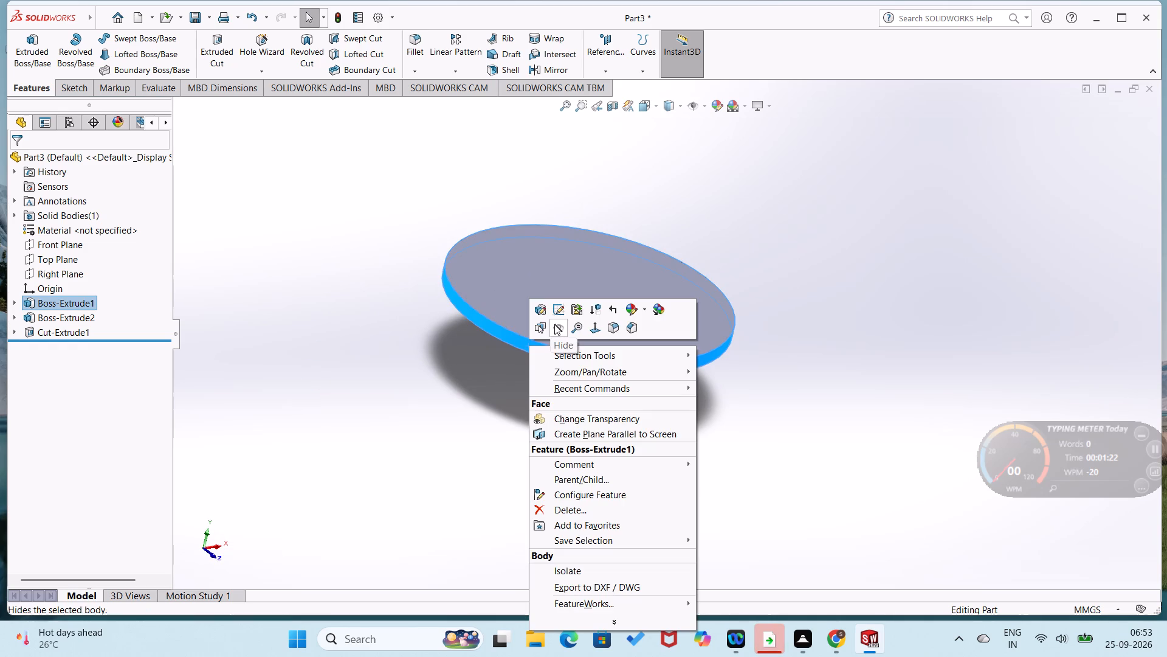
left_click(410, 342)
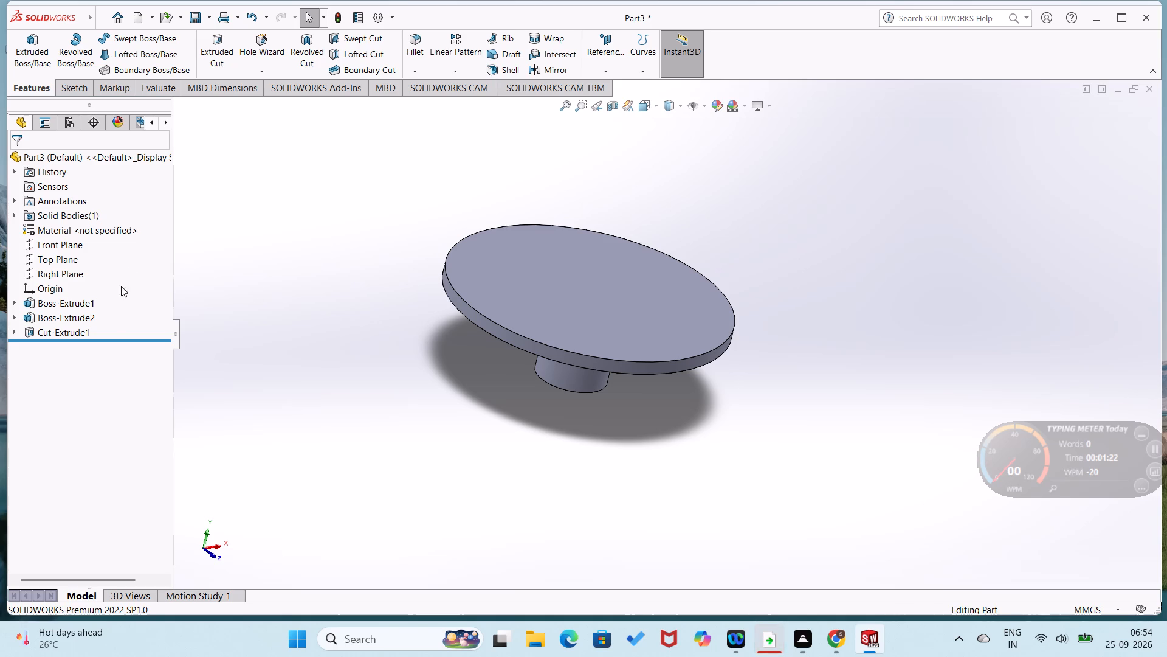
Roll the feature history back to just after the disc extrusion, ahead of the boss and the hole.
left_click_drag(117, 339, 117, 311)
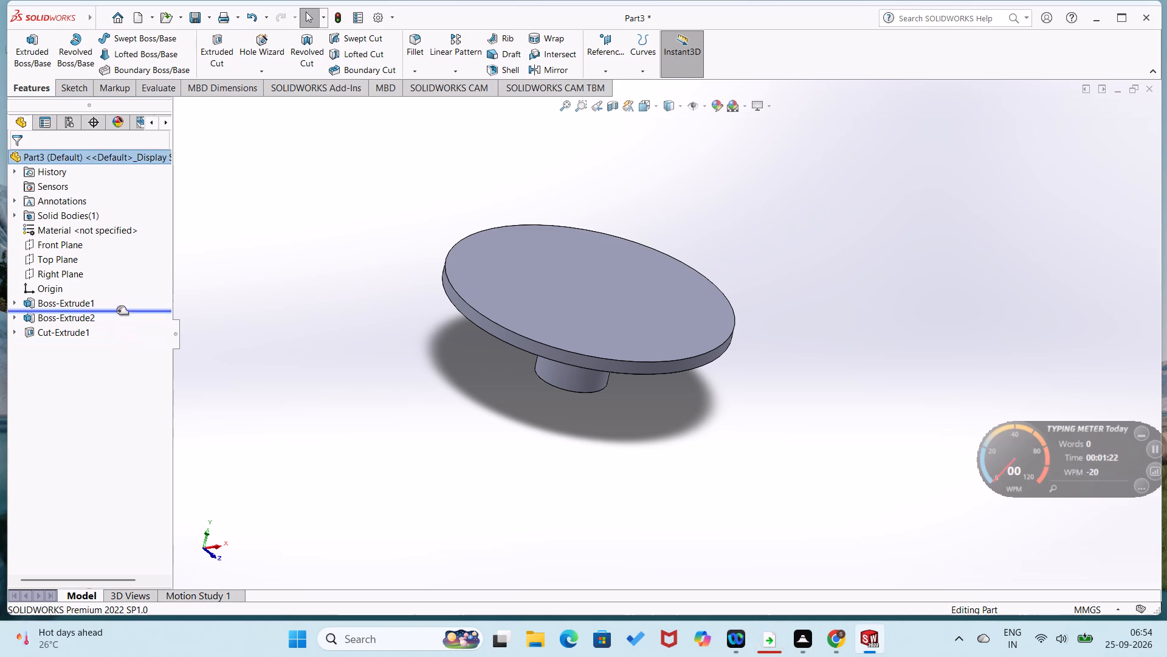
left_click_drag(117, 311, 117, 299)
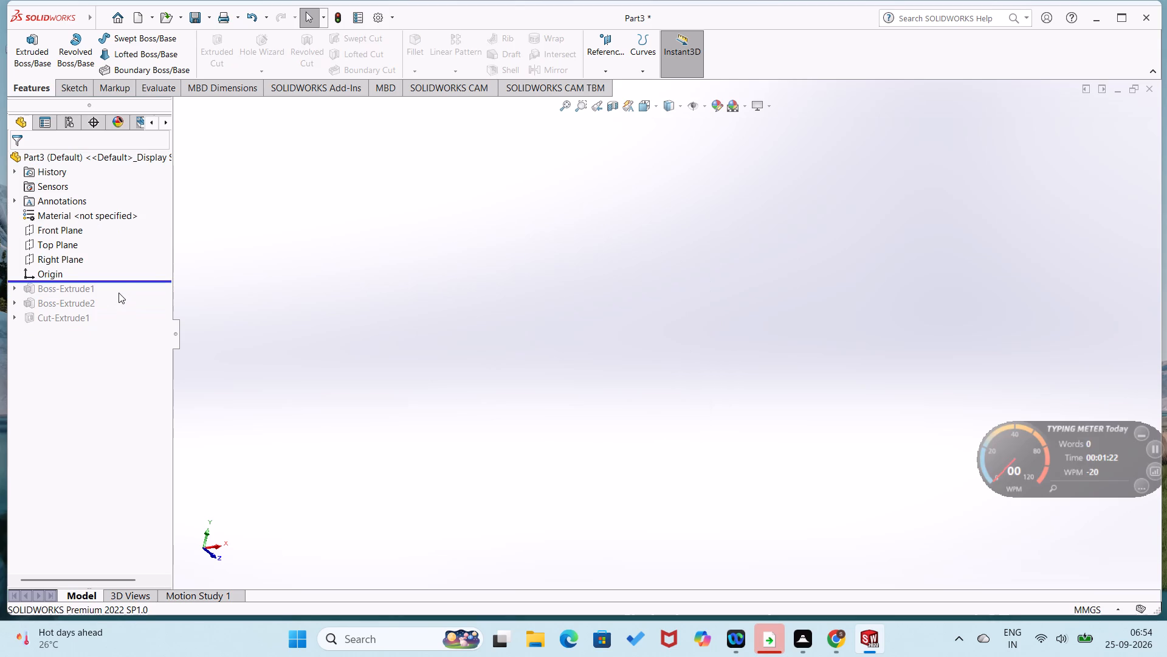
left_click_drag(125, 283, 125, 299)
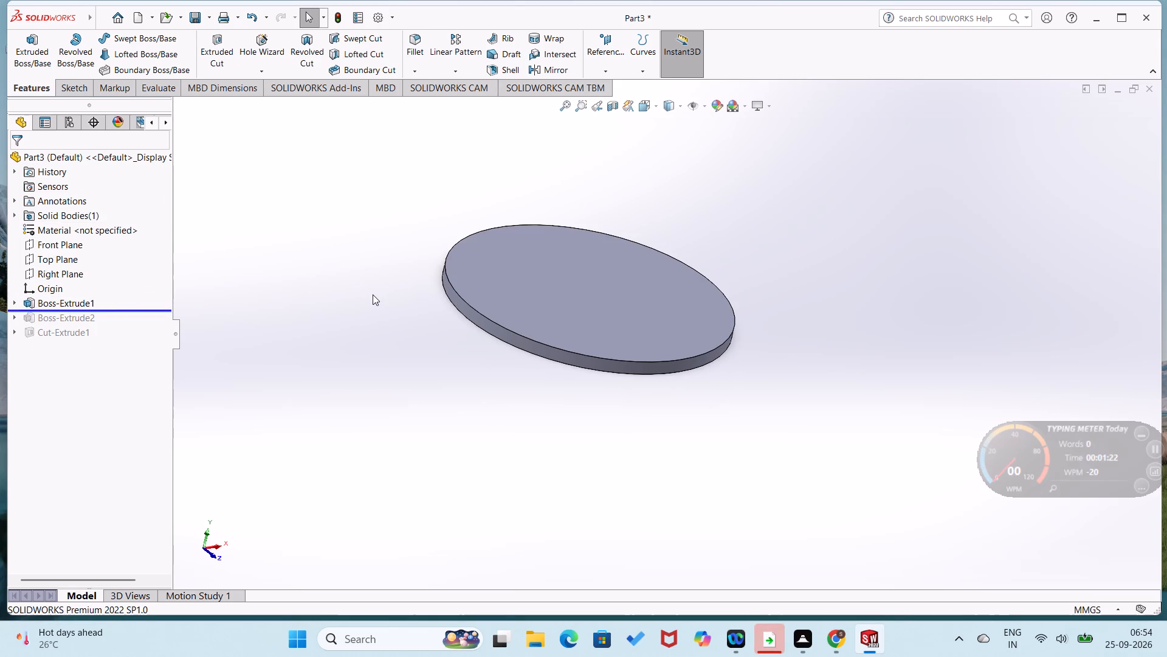
key("ctrl+z")
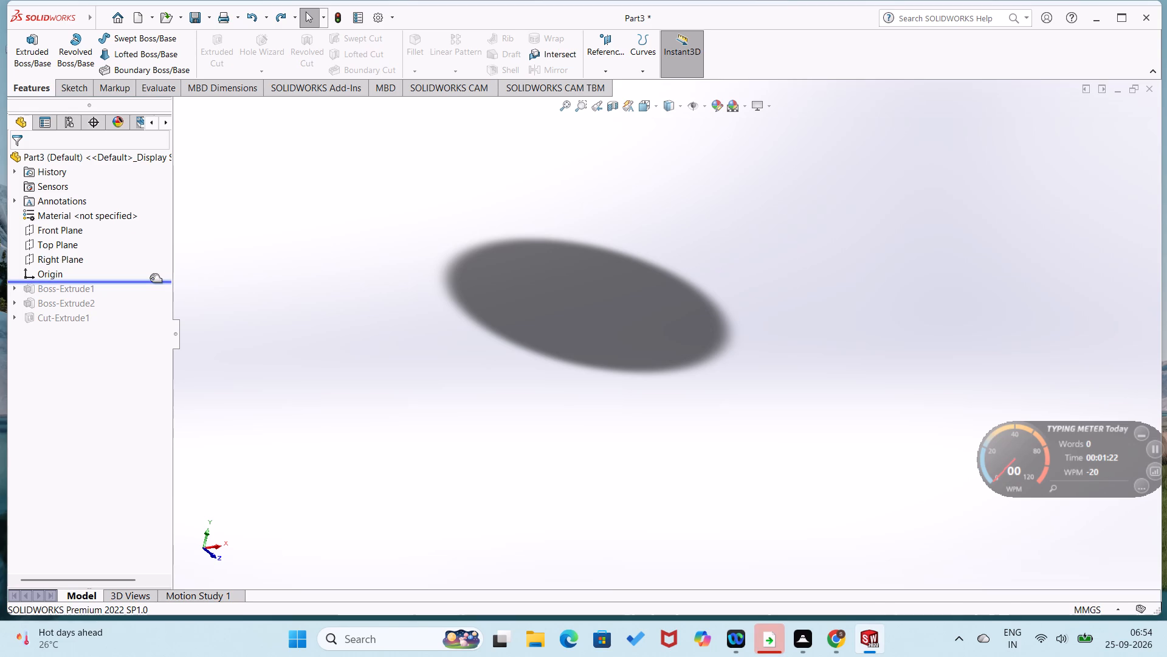
left_click_drag(150, 280, 150, 293)
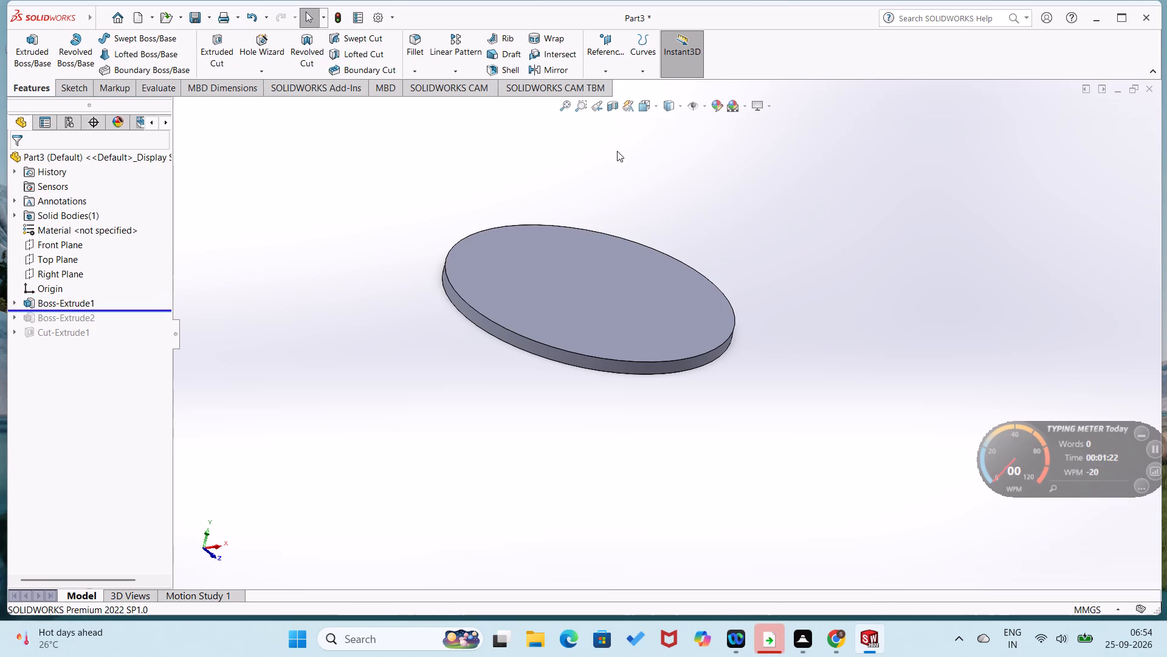
Close the disc part without saving it.
left_click(1151, 92)
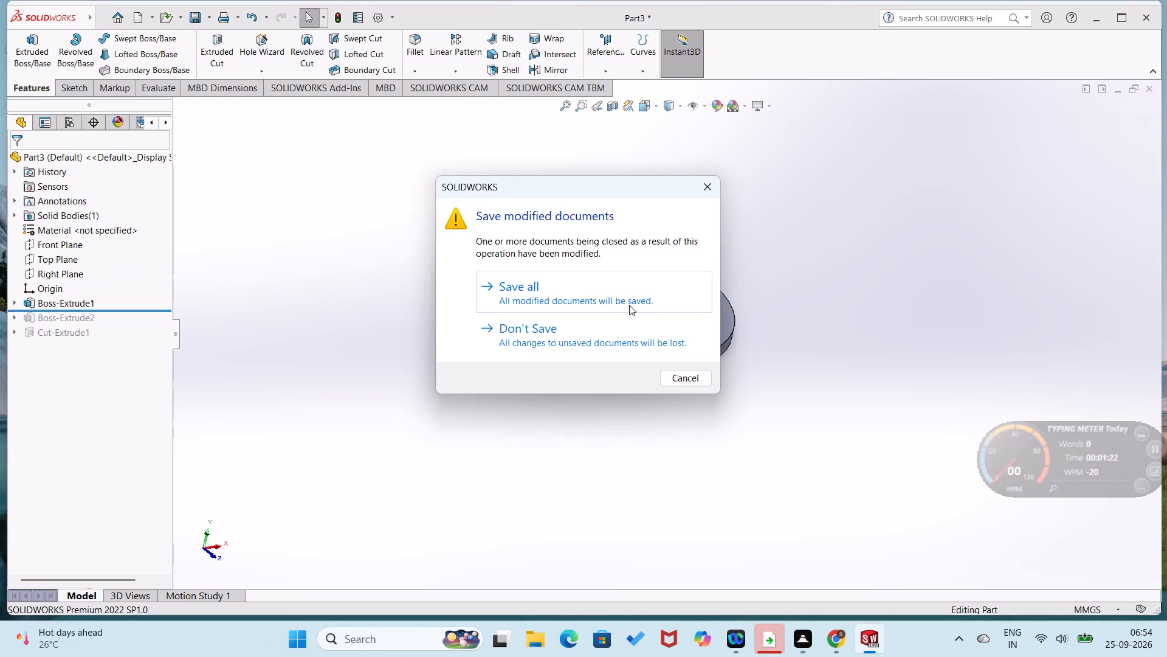
left_click(621, 333)
Create a new part document.
left_click(119, 12)
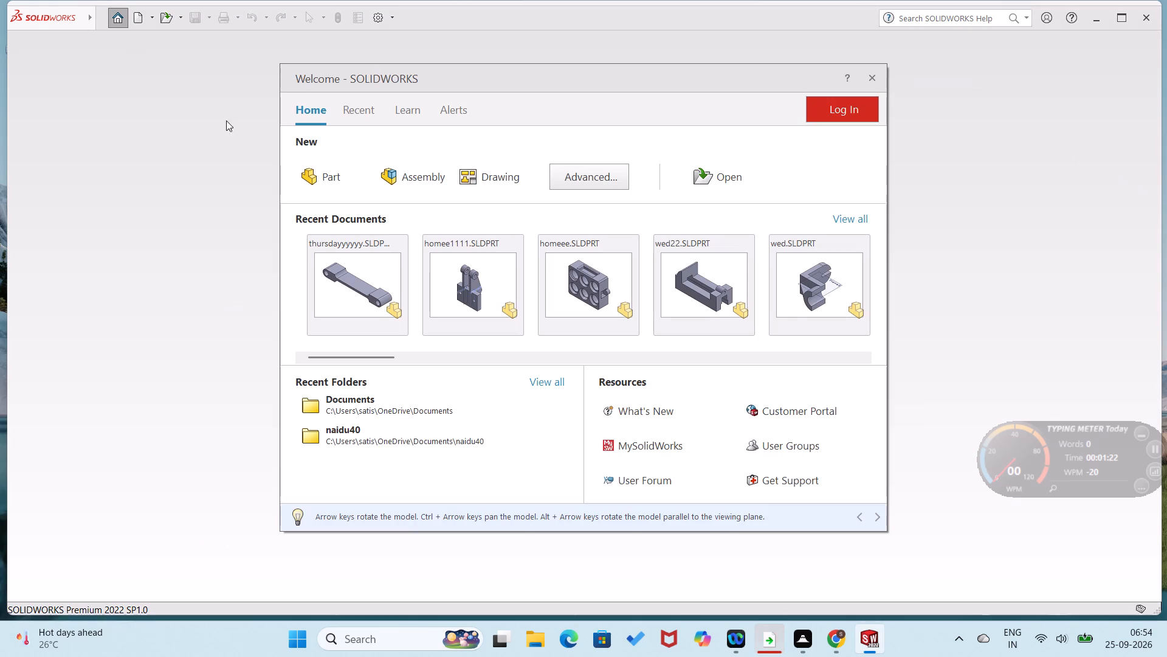
left_click(331, 185)
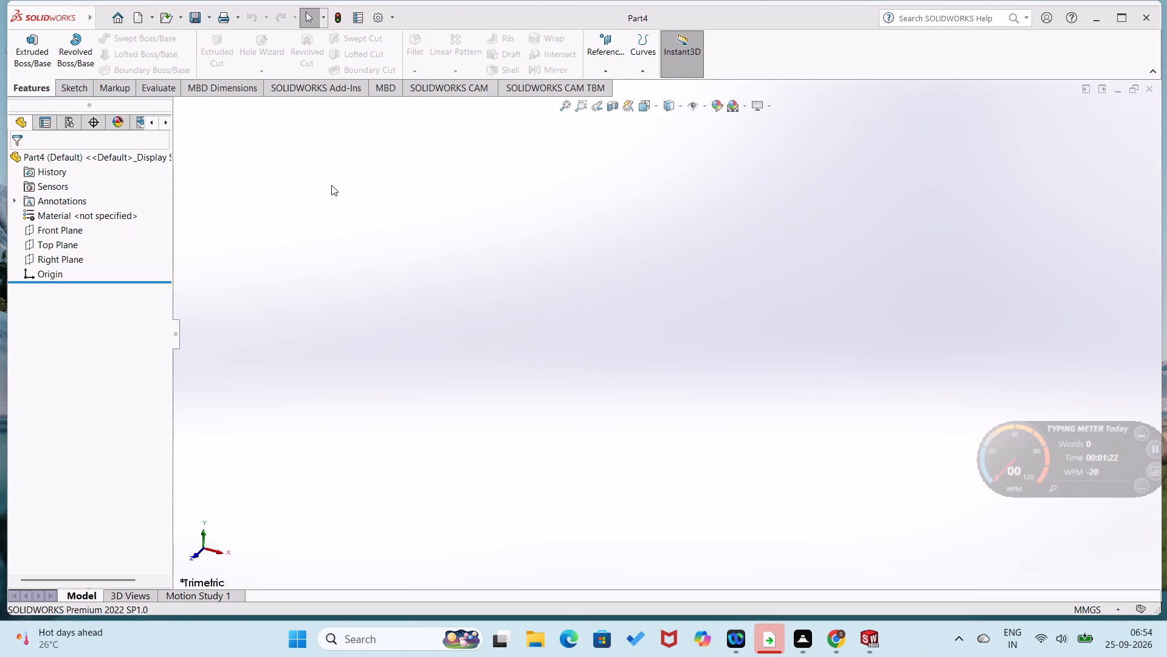
Start a sketch on the Top Plane and draw a circle centred on the origin with a 64 mm diameter.
left_click(75, 246)
left_click(87, 233)
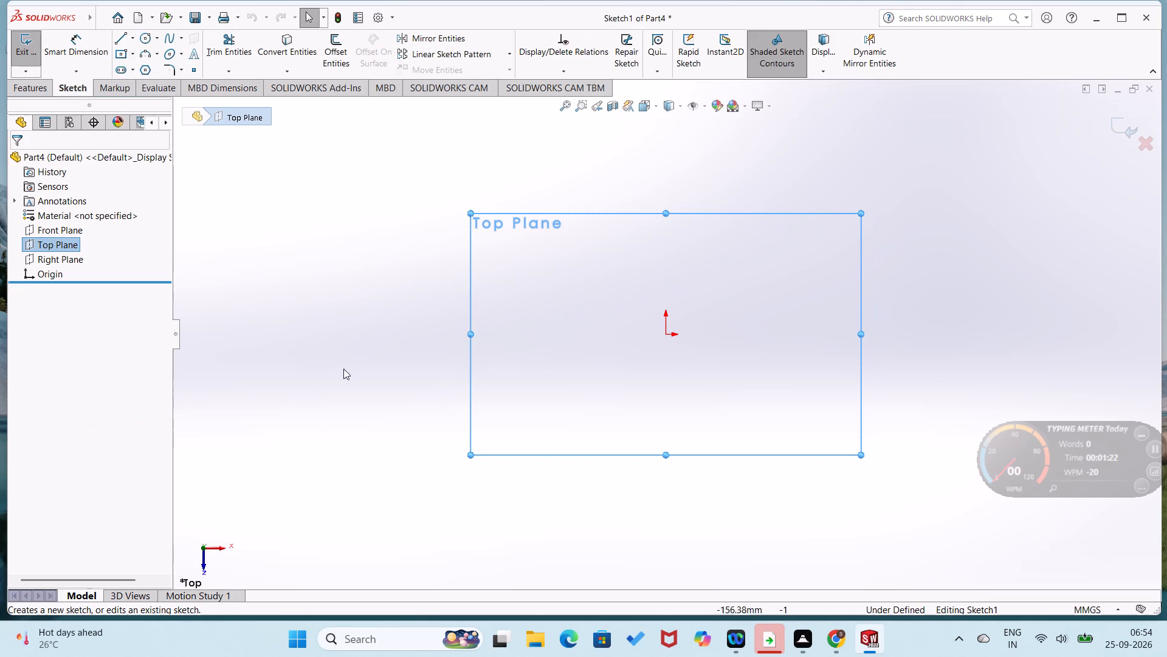
right_click_drag(520, 321, 712, 367)
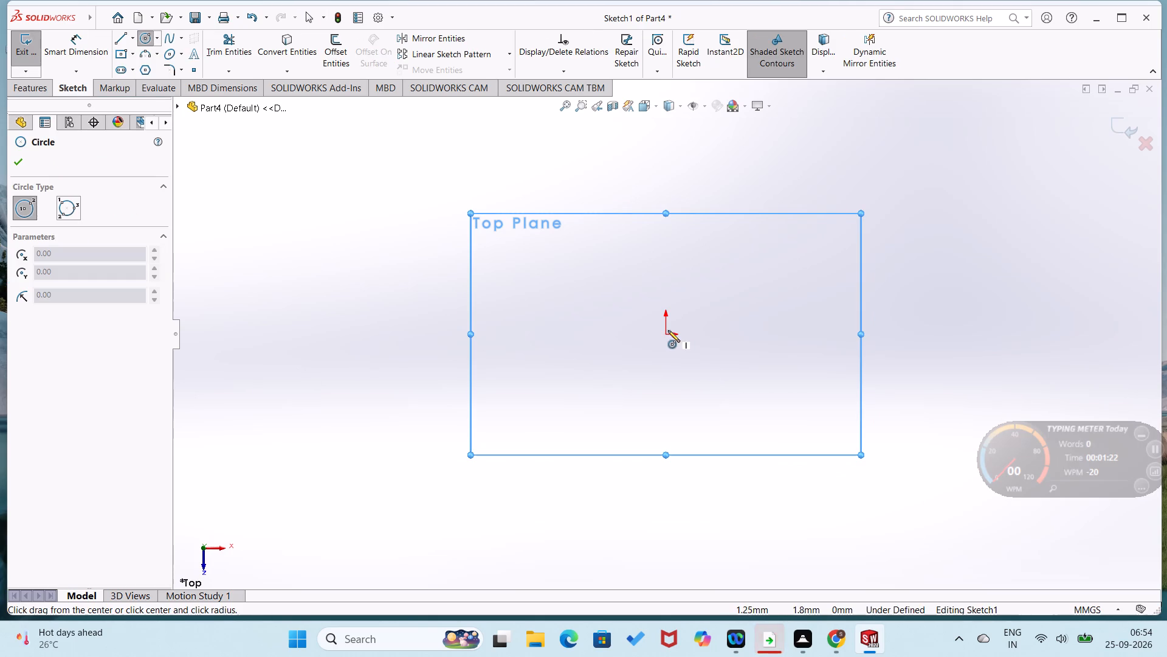
left_click(667, 333)
left_click(721, 412)
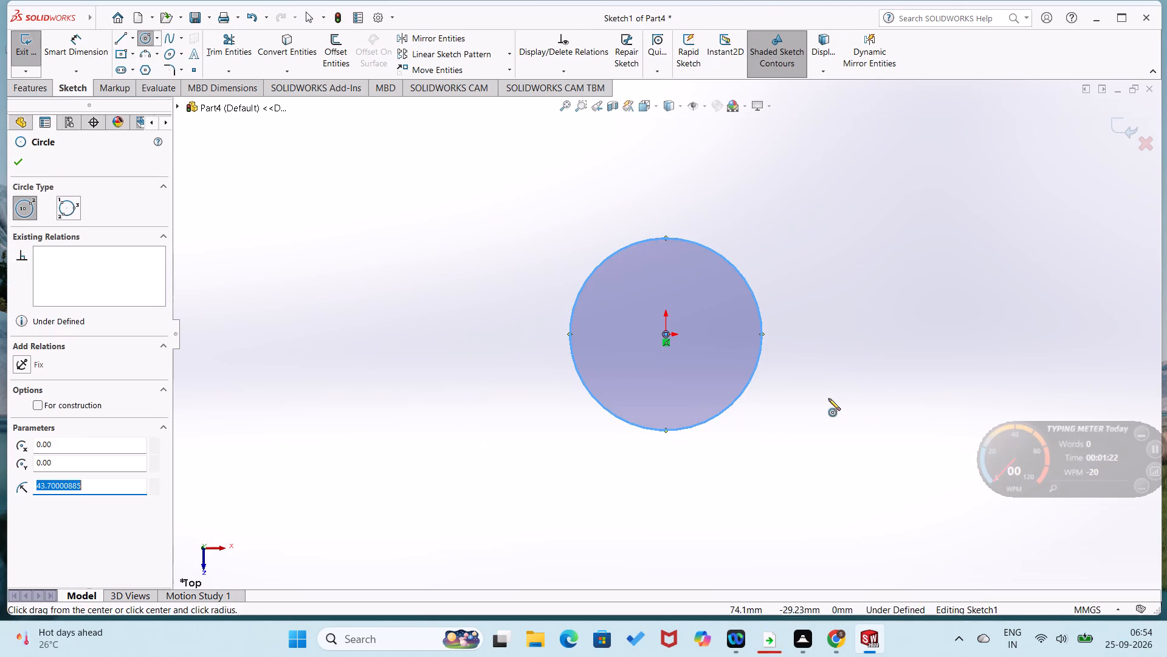
right_click_drag(829, 398, 839, 260)
left_click(760, 353)
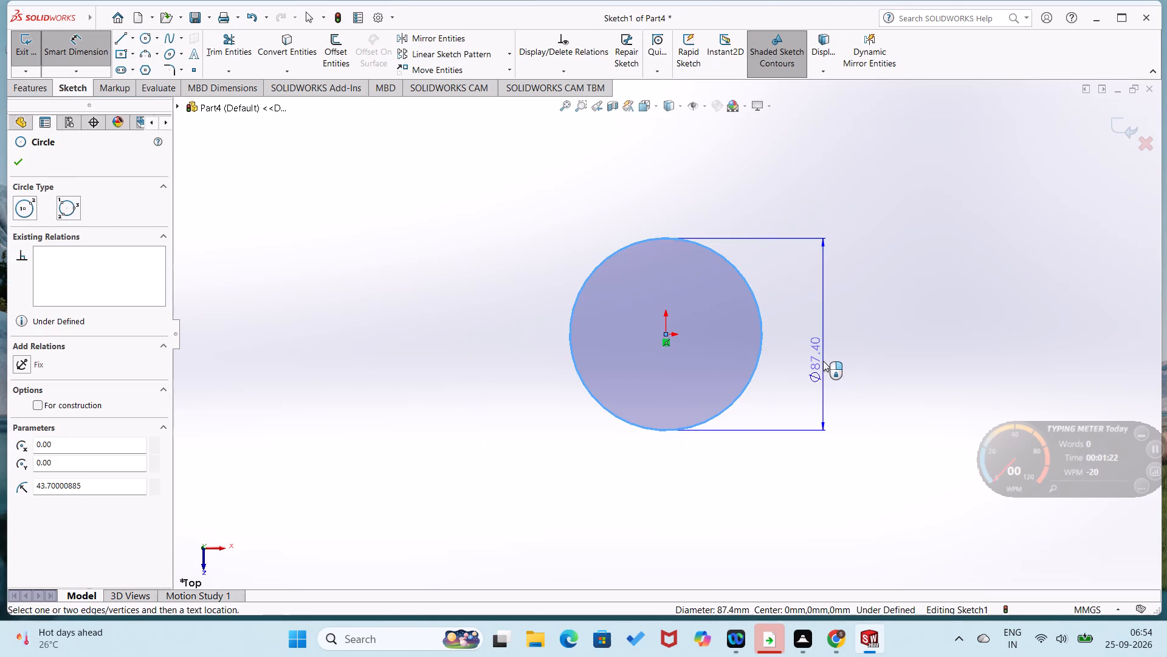
left_click(823, 361)
key("6")
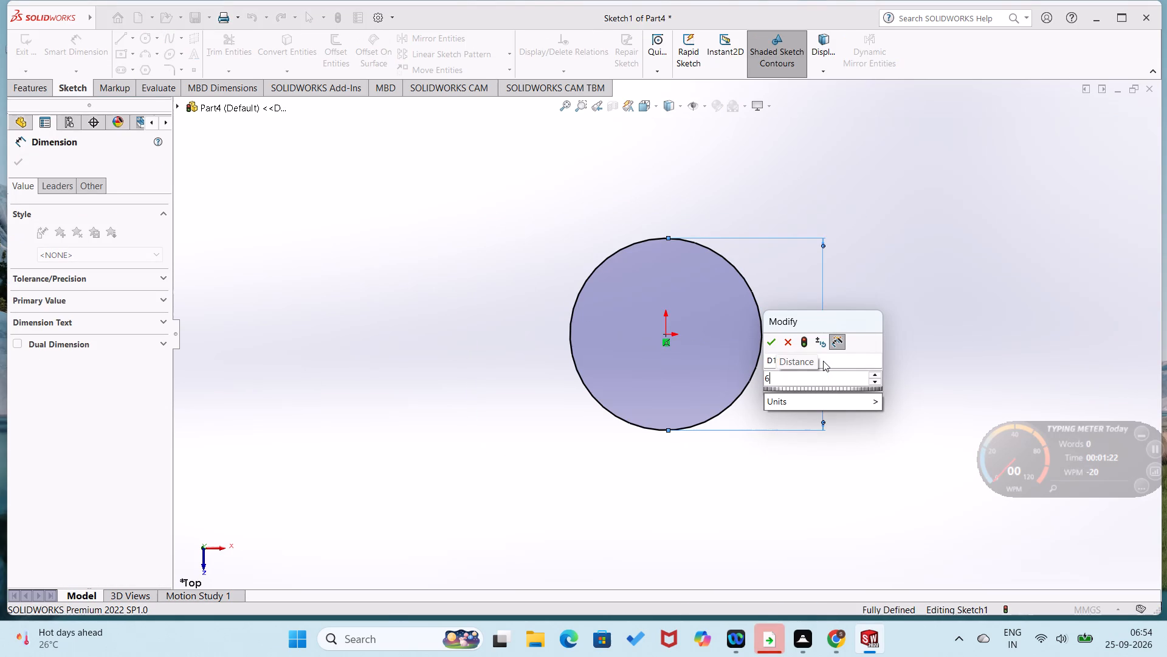
key("4")
key("Return")
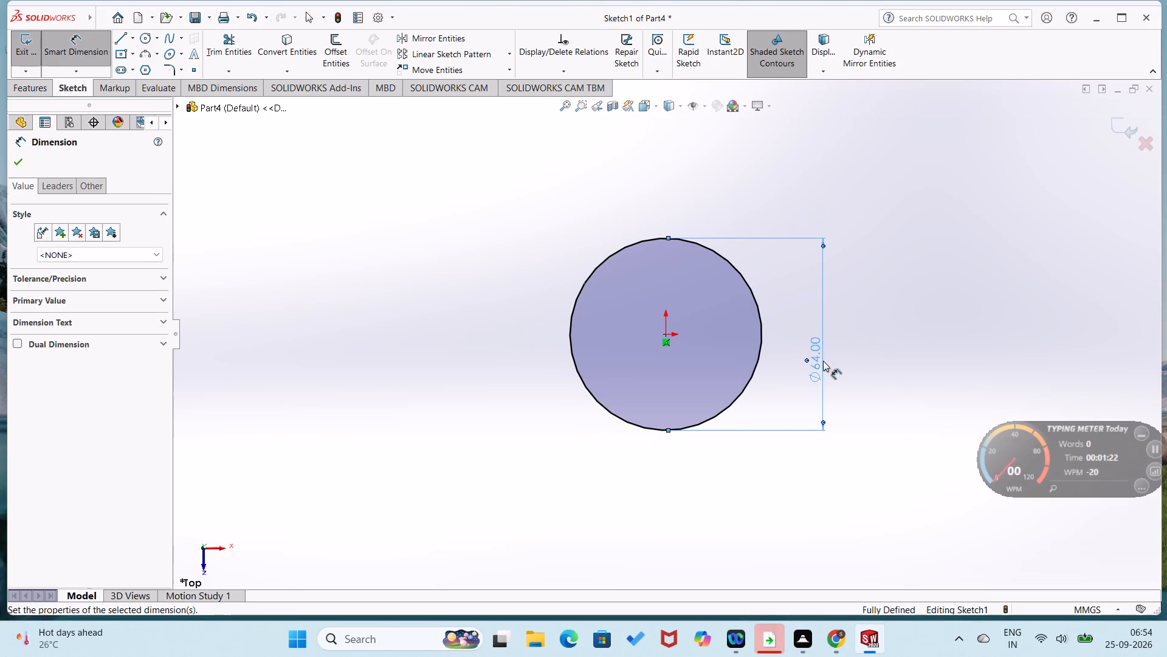
Draw a concentric inner circle centred on the origin and dimension its diameter as 48 mm.
scroll(802, 370, "down", 4)
scroll(743, 387, "up", 1)
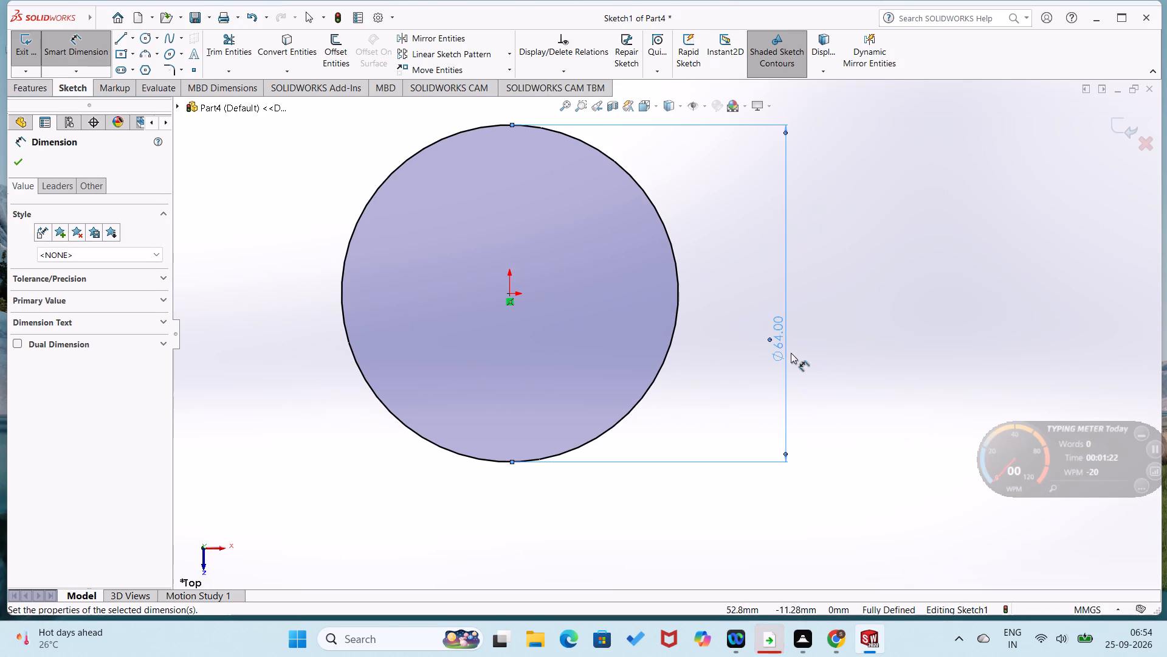
right_click_drag(791, 353, 917, 318)
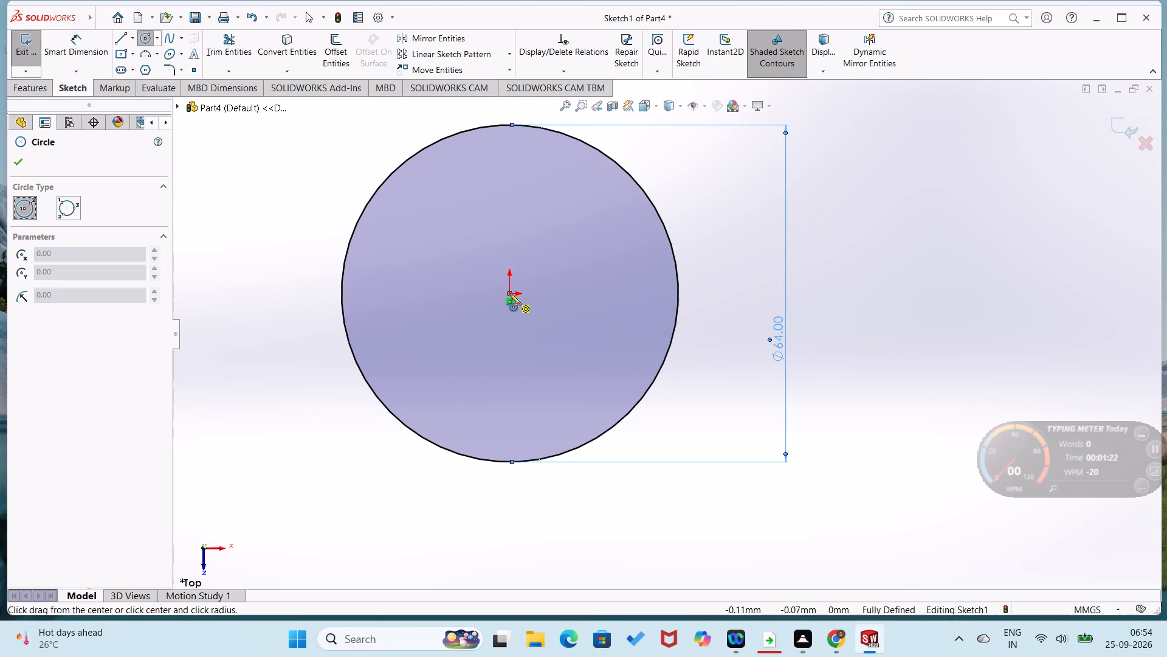
left_click(509, 293)
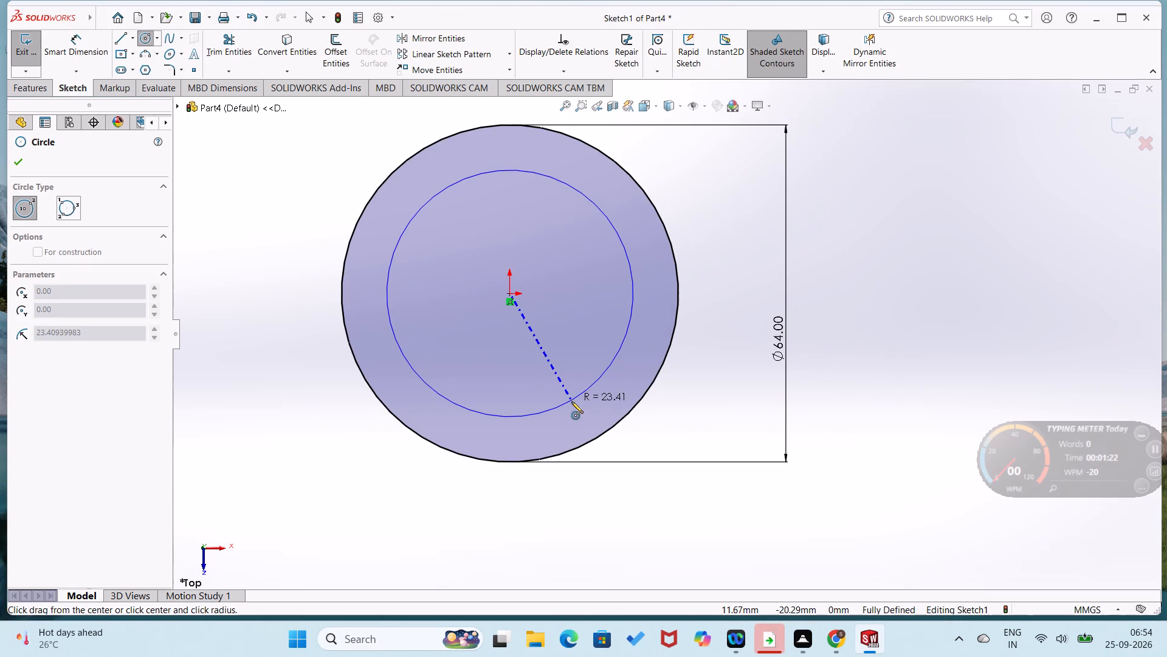
left_click(571, 401)
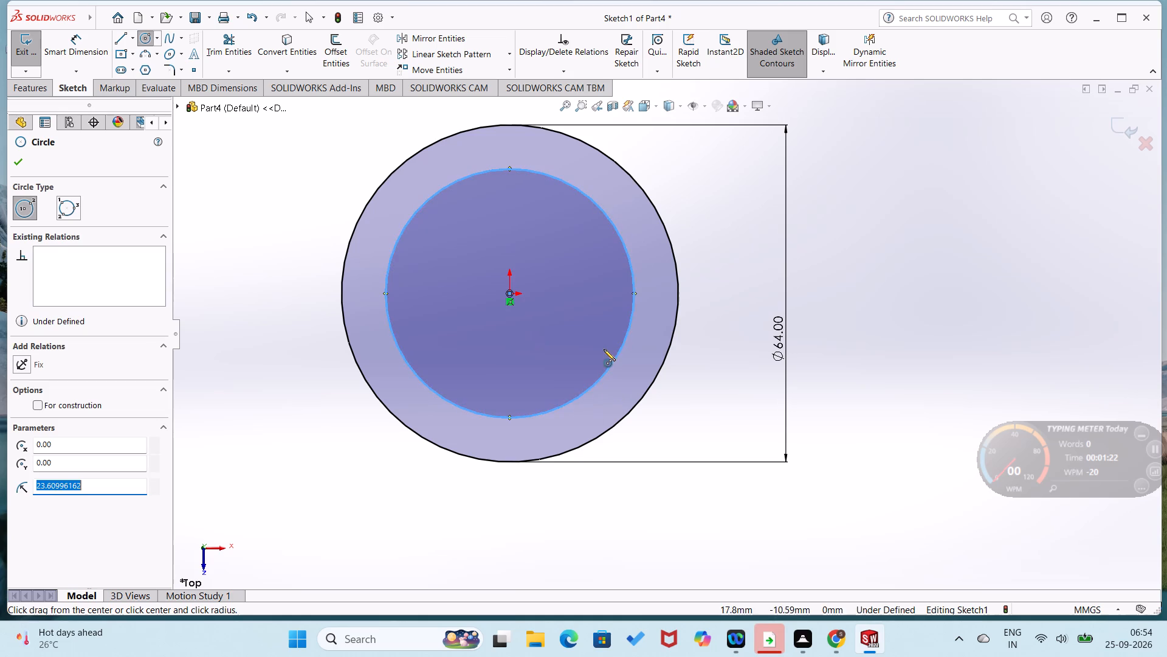
right_click_drag(626, 355, 637, 240)
left_click(634, 312)
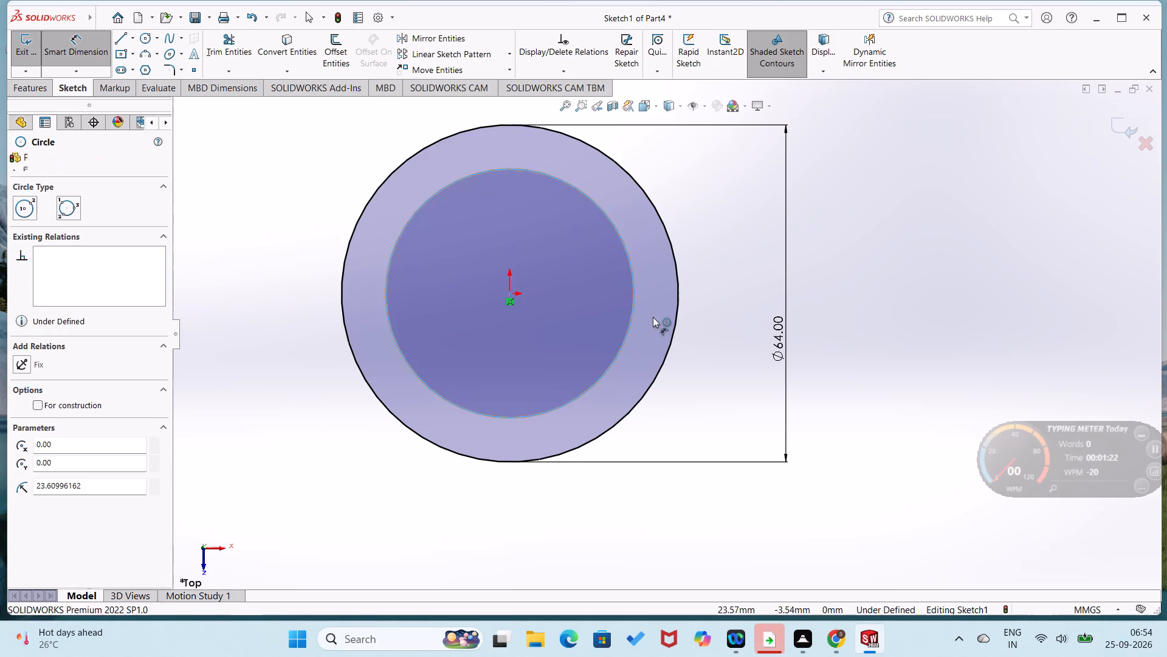
left_click(734, 346)
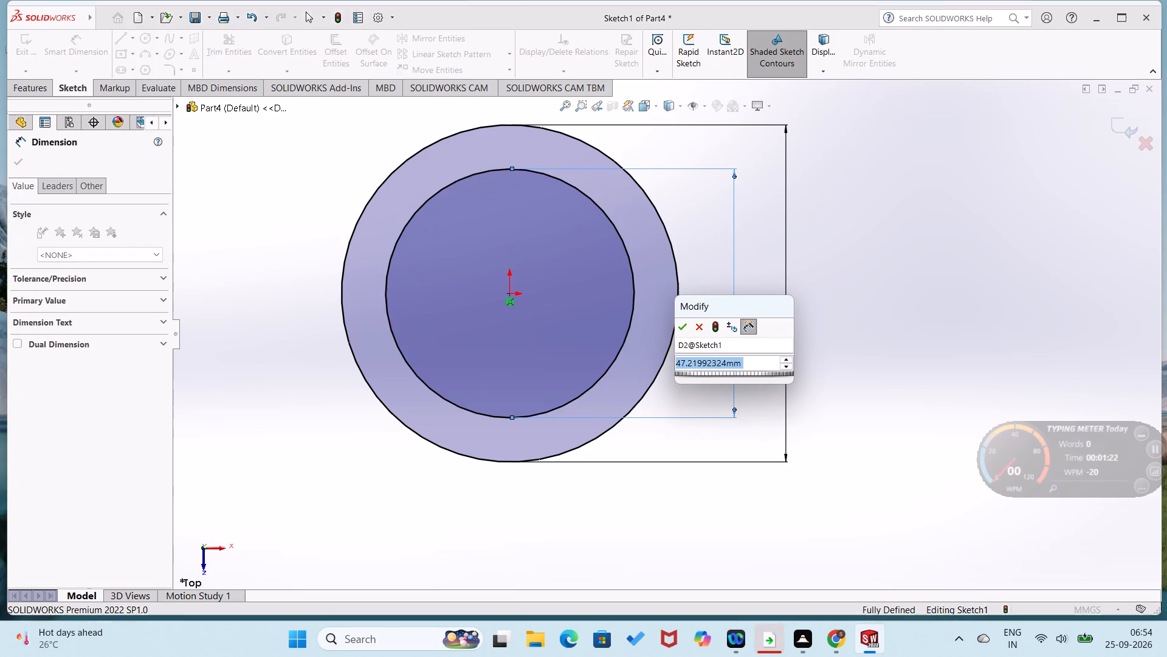
type("48")
key("Return")
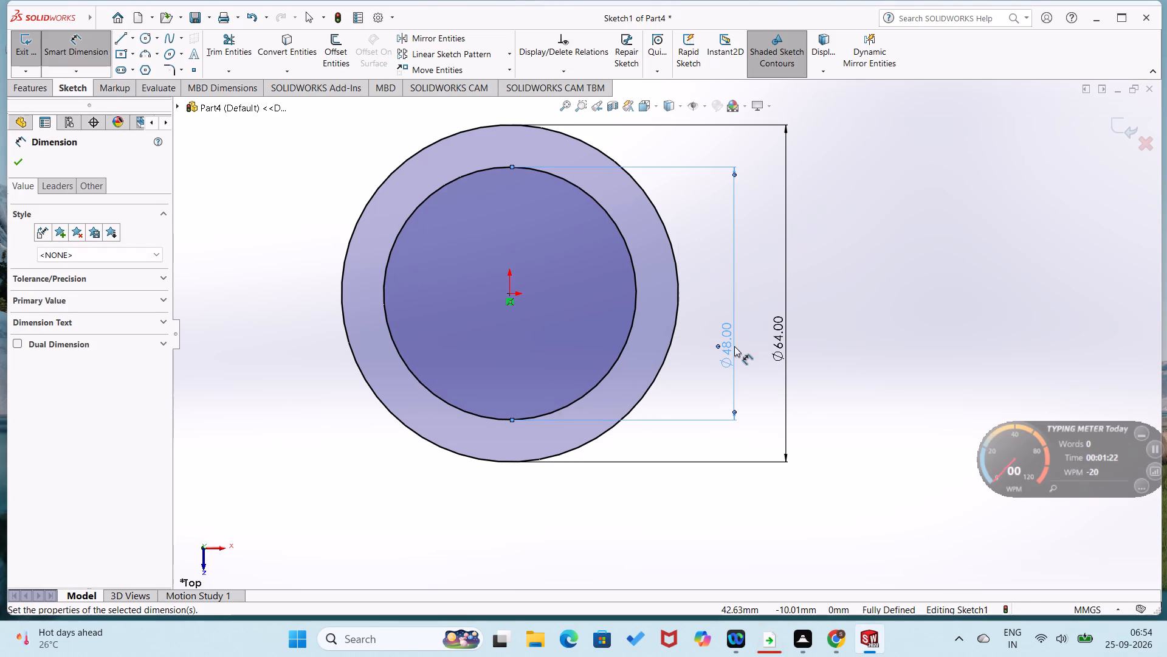
Draw a horizontal midpoint line centred on the origin, spanning the full width of the outer circle.
right_click(744, 259)
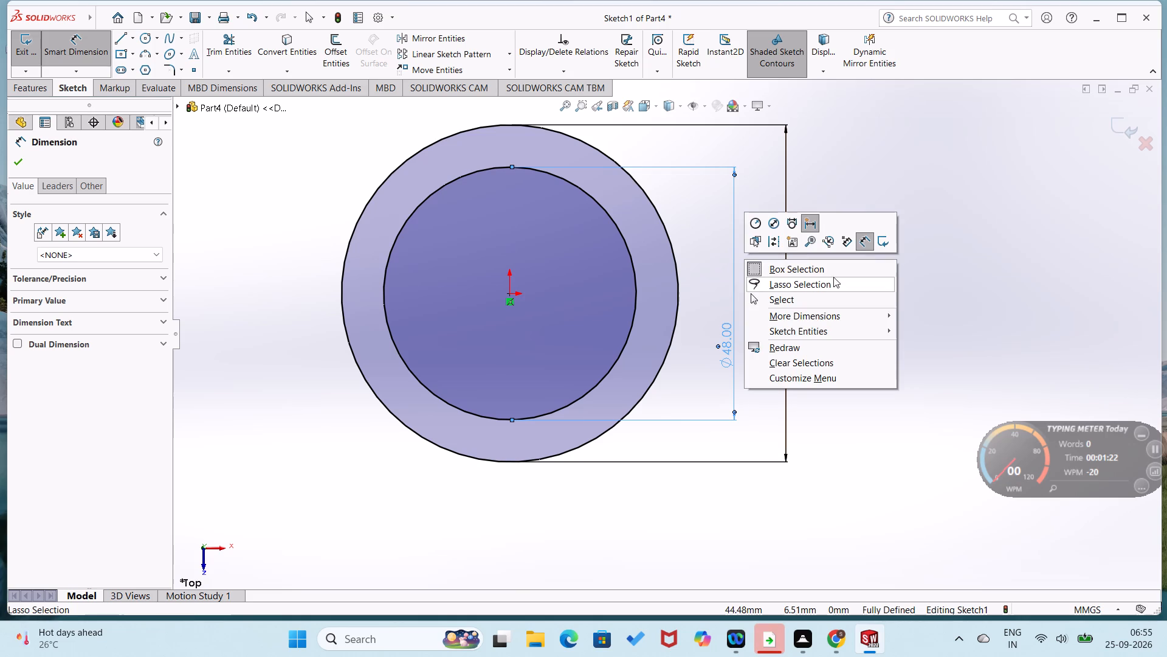
right_click_drag(1003, 280, 904, 333)
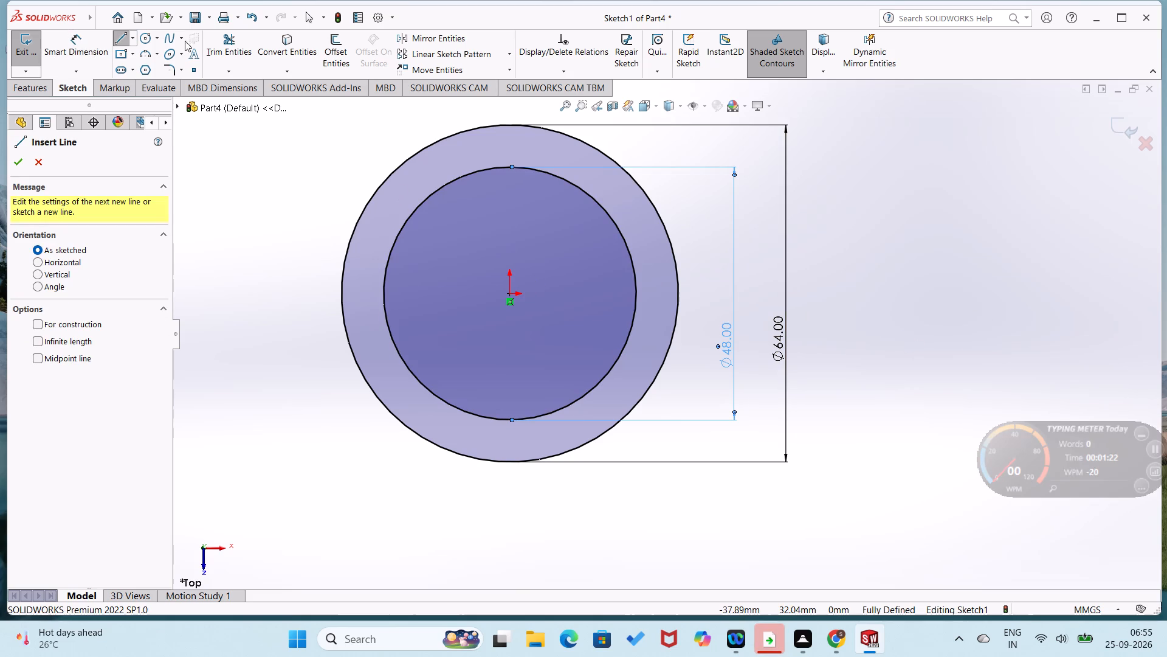
left_click(132, 40)
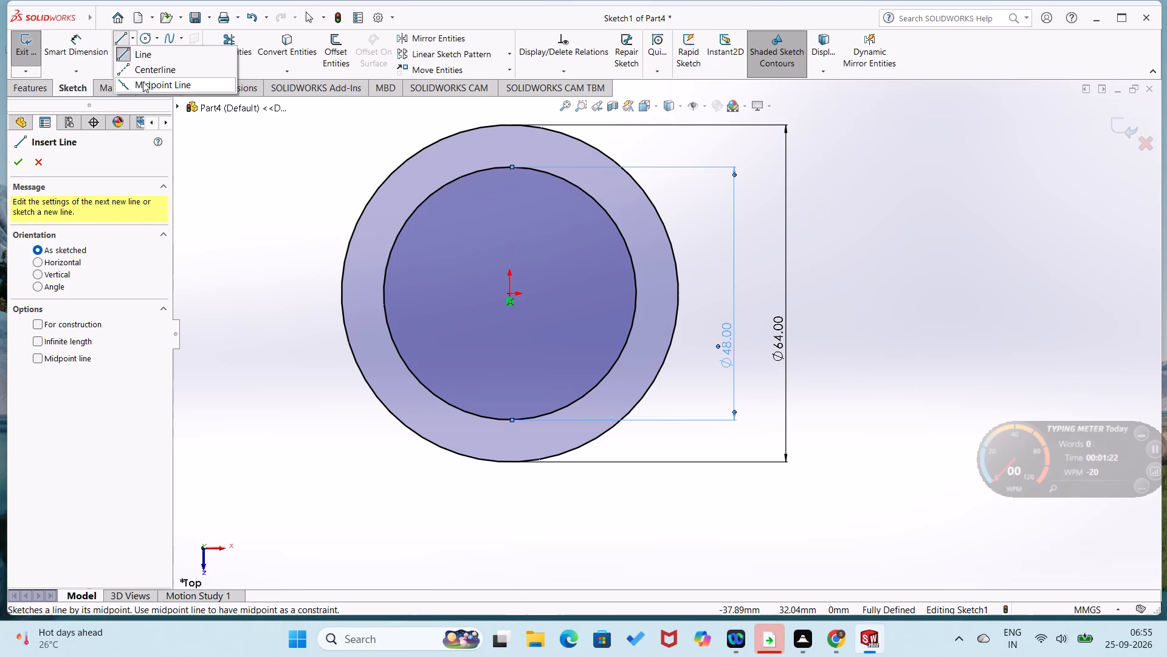
left_click(143, 82)
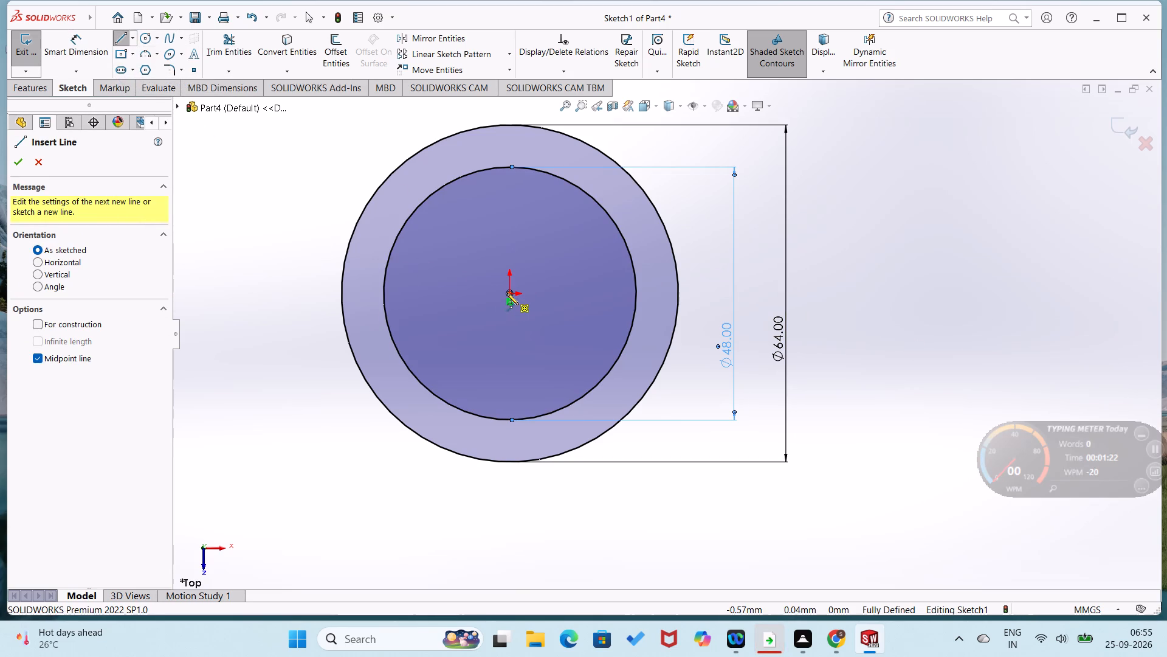
left_click(509, 293)
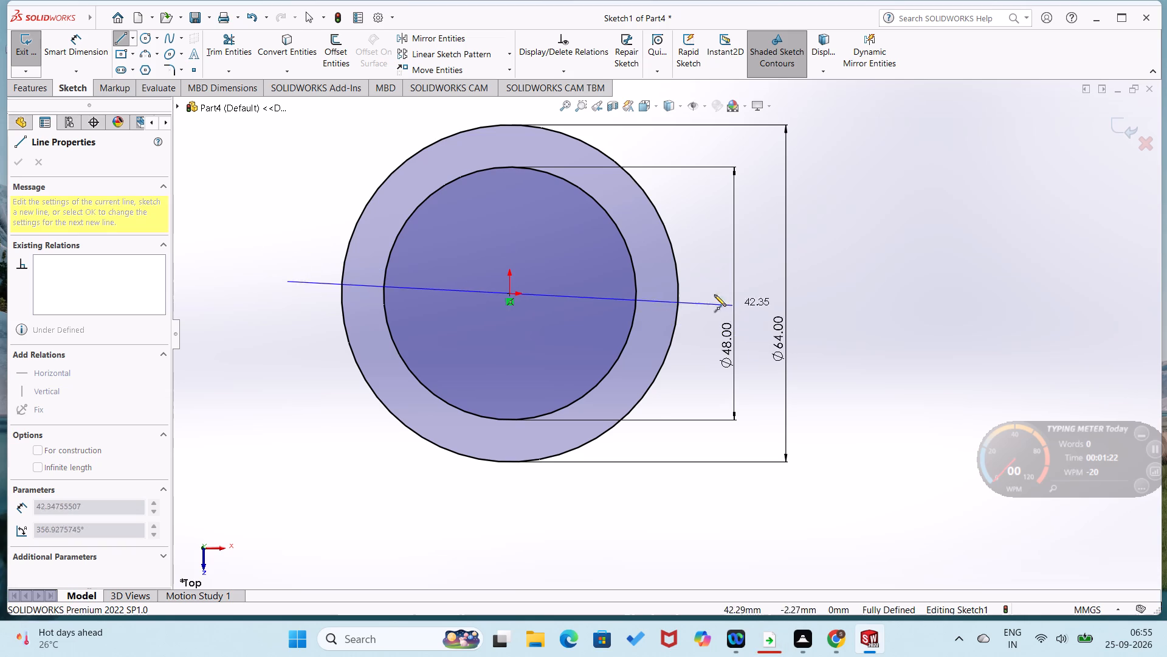
left_click(680, 293)
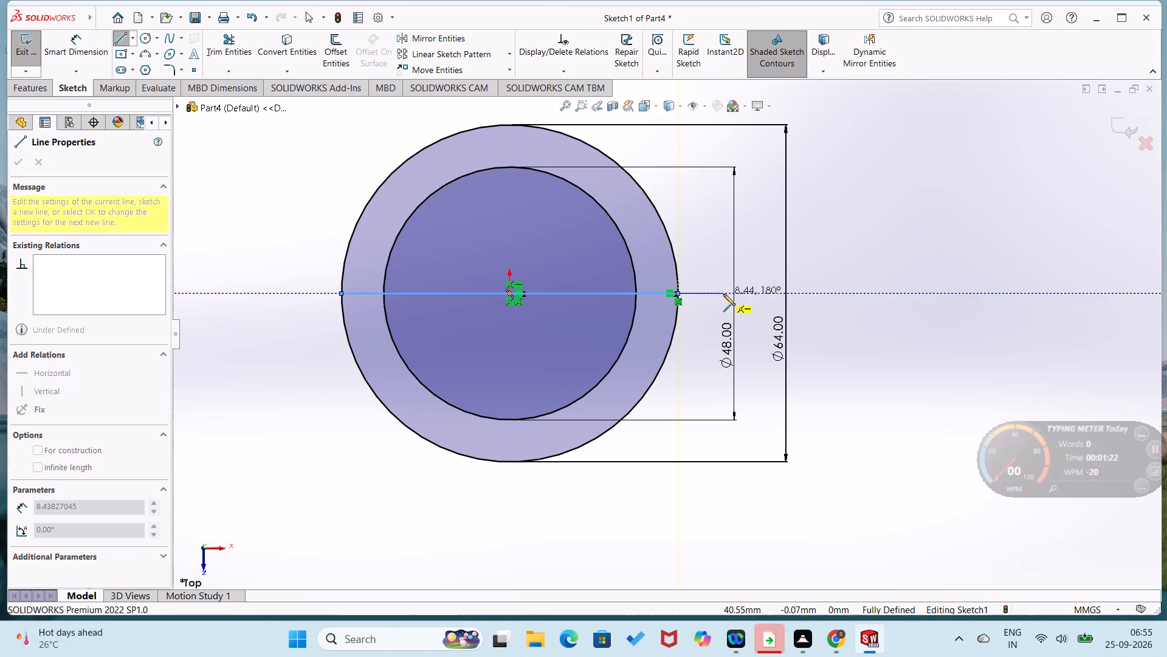
right_click_drag(721, 289, 739, 117)
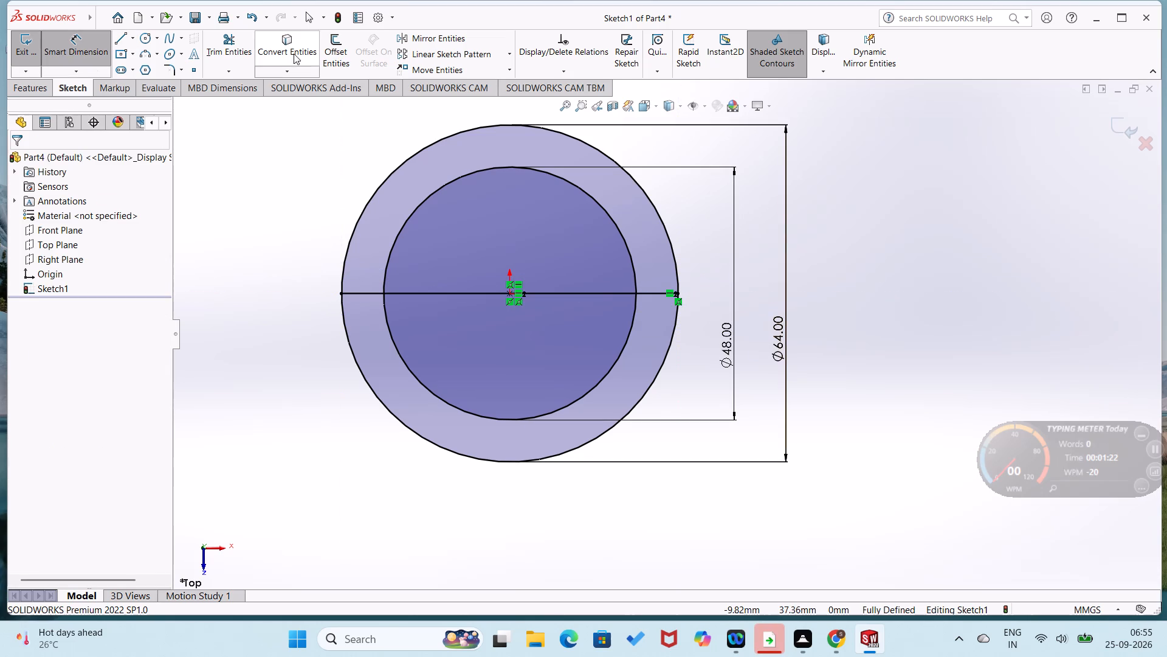
Draw a vertical midpoint line centred on the origin, spanning the full height of the outer circle.
left_click(133, 35)
left_click_drag(130, 83, 136, 91)
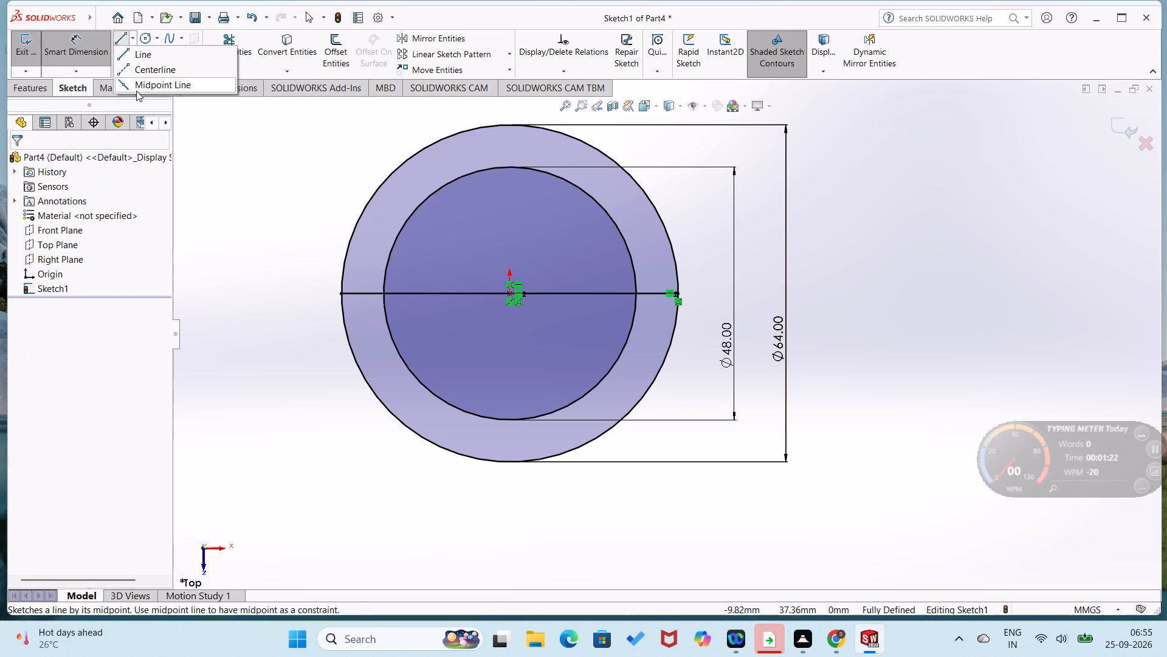
left_click_drag(136, 91, 134, 89)
left_click_drag(509, 294, 509, 287)
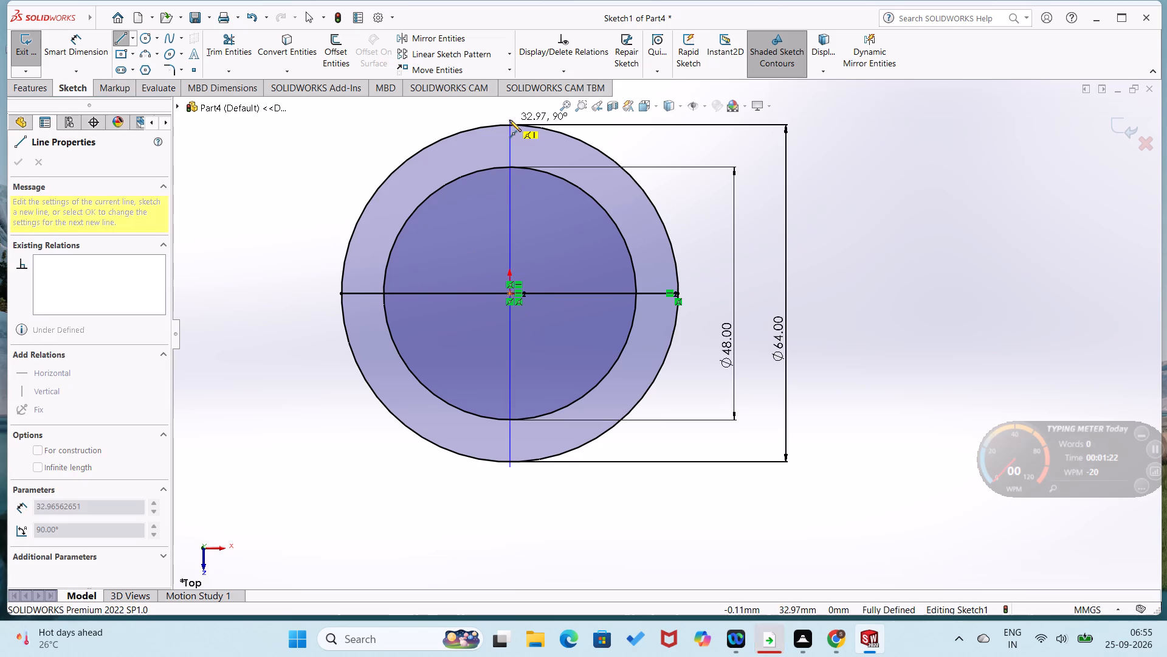
left_click(508, 123)
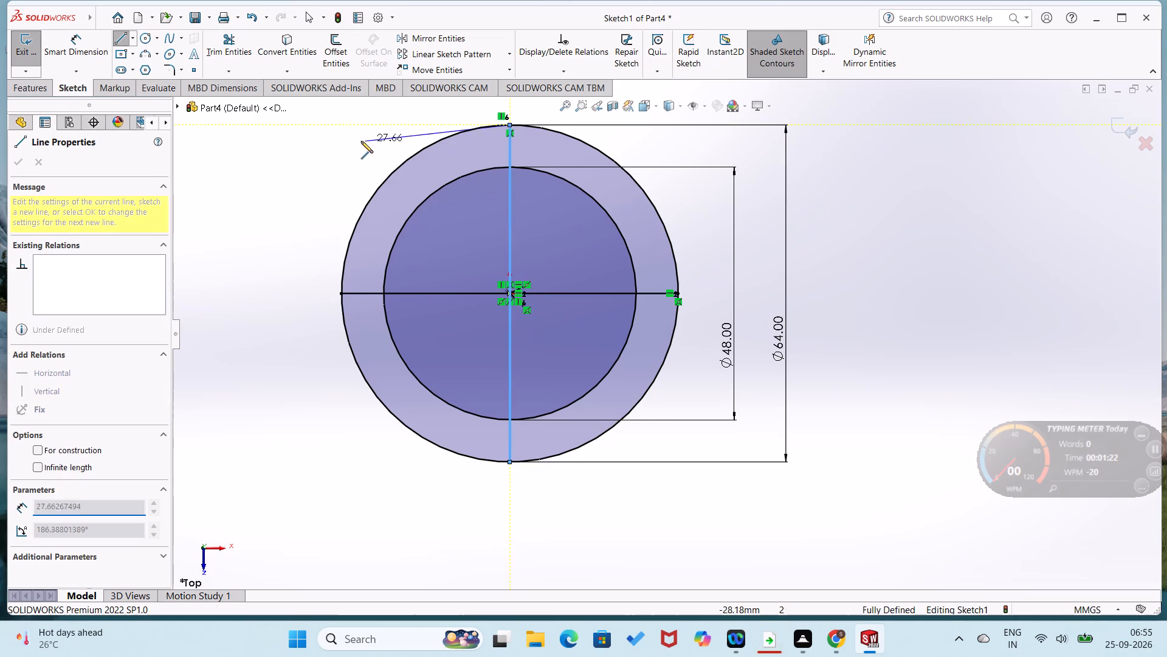
right_click_drag(357, 144, 360, 103)
right_click_drag(294, 192, 315, 105)
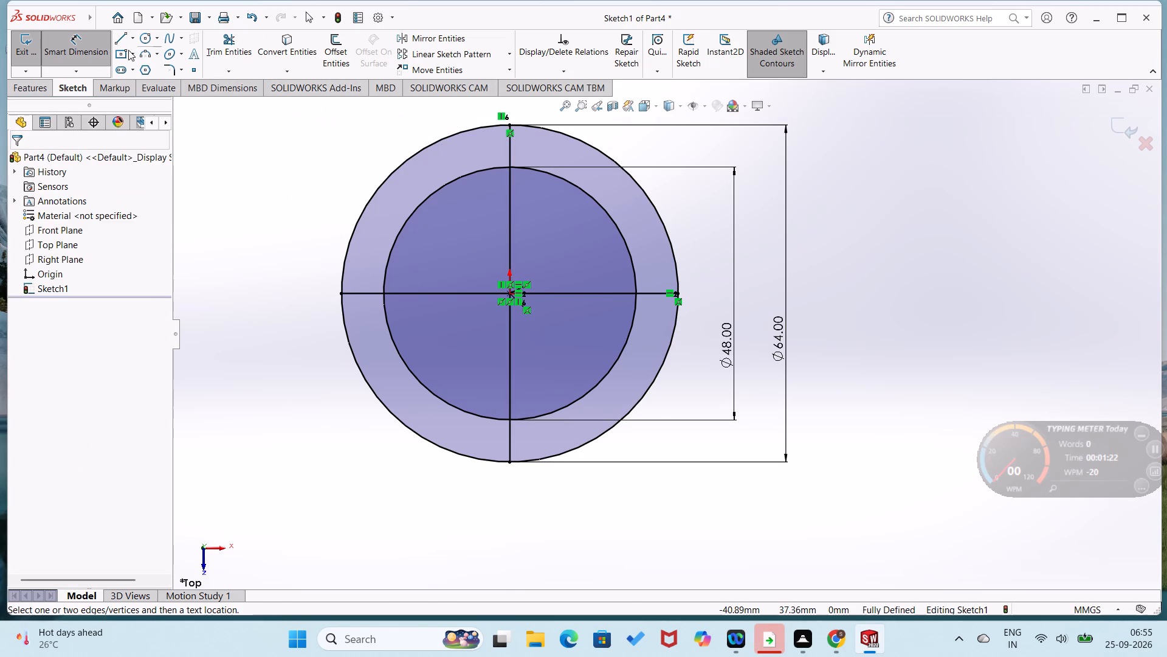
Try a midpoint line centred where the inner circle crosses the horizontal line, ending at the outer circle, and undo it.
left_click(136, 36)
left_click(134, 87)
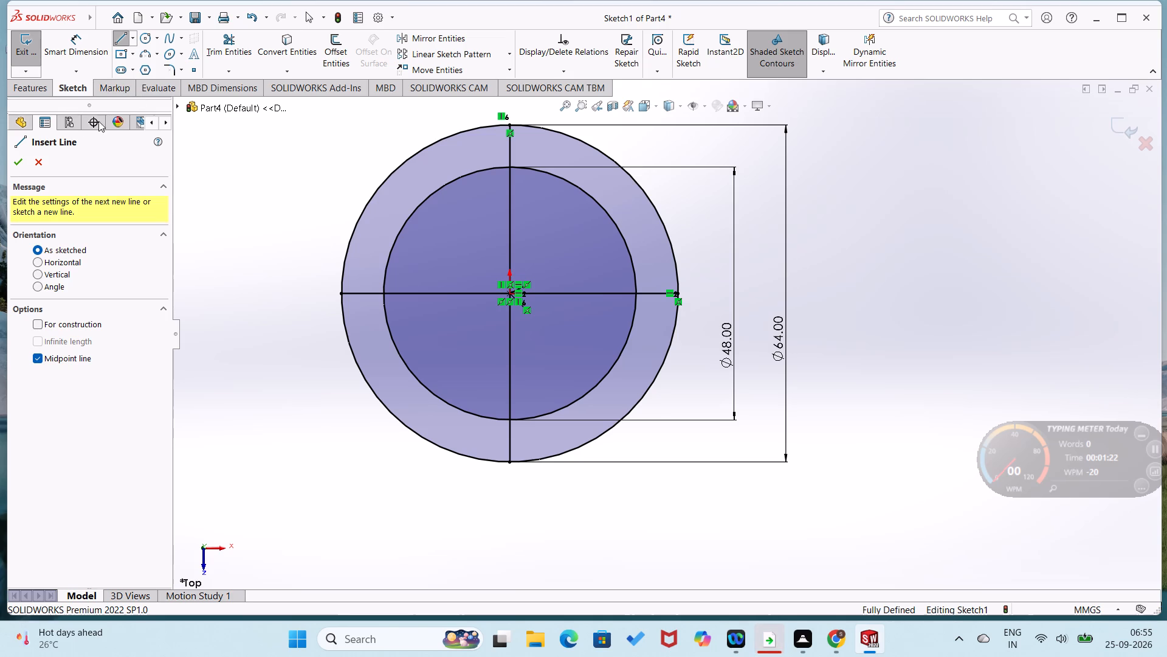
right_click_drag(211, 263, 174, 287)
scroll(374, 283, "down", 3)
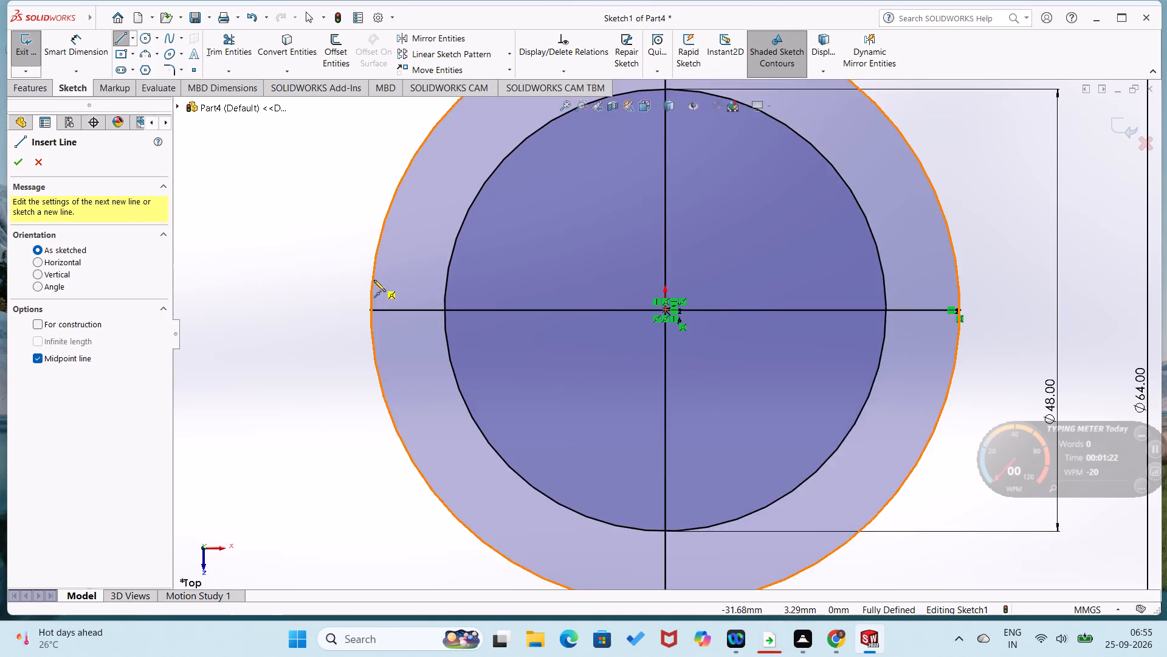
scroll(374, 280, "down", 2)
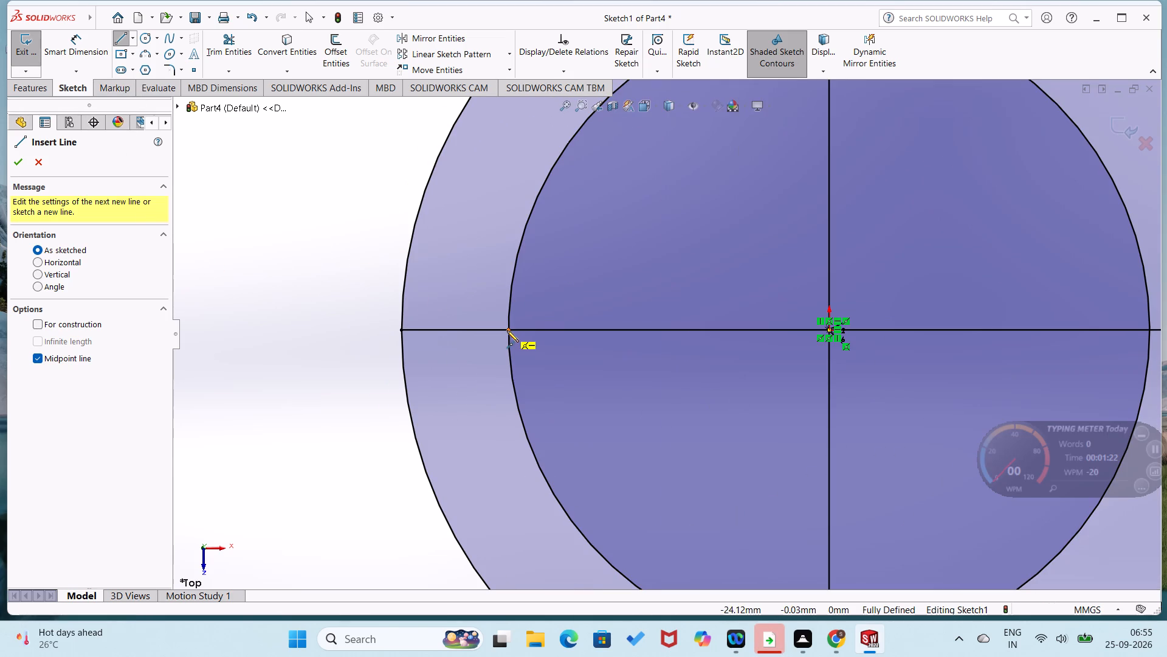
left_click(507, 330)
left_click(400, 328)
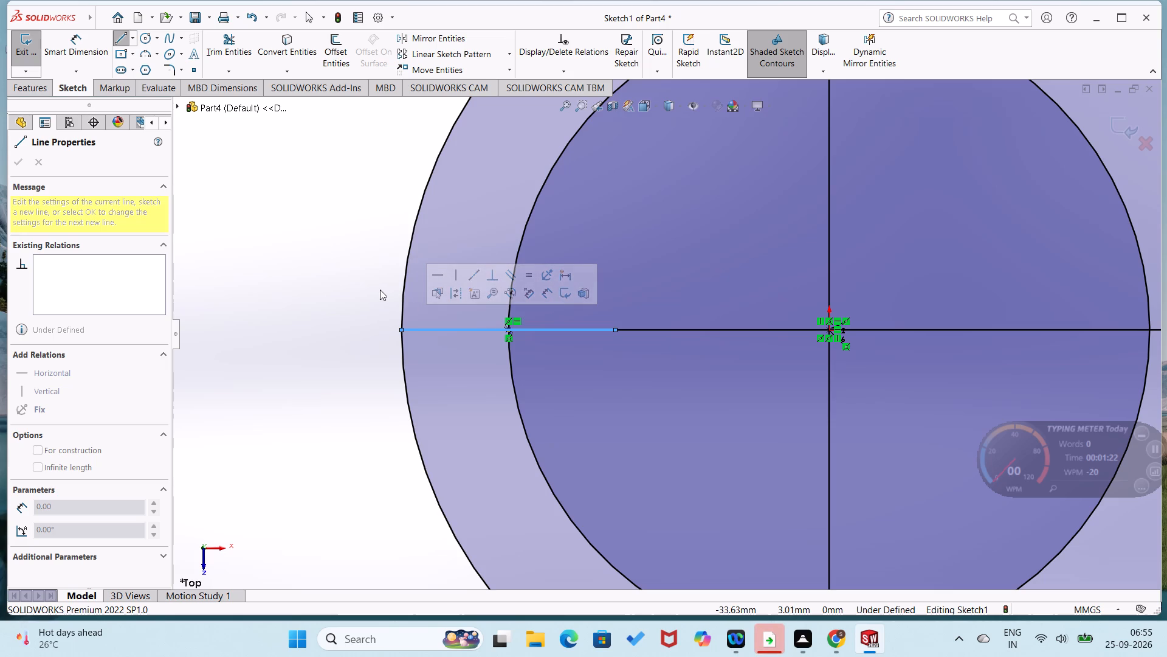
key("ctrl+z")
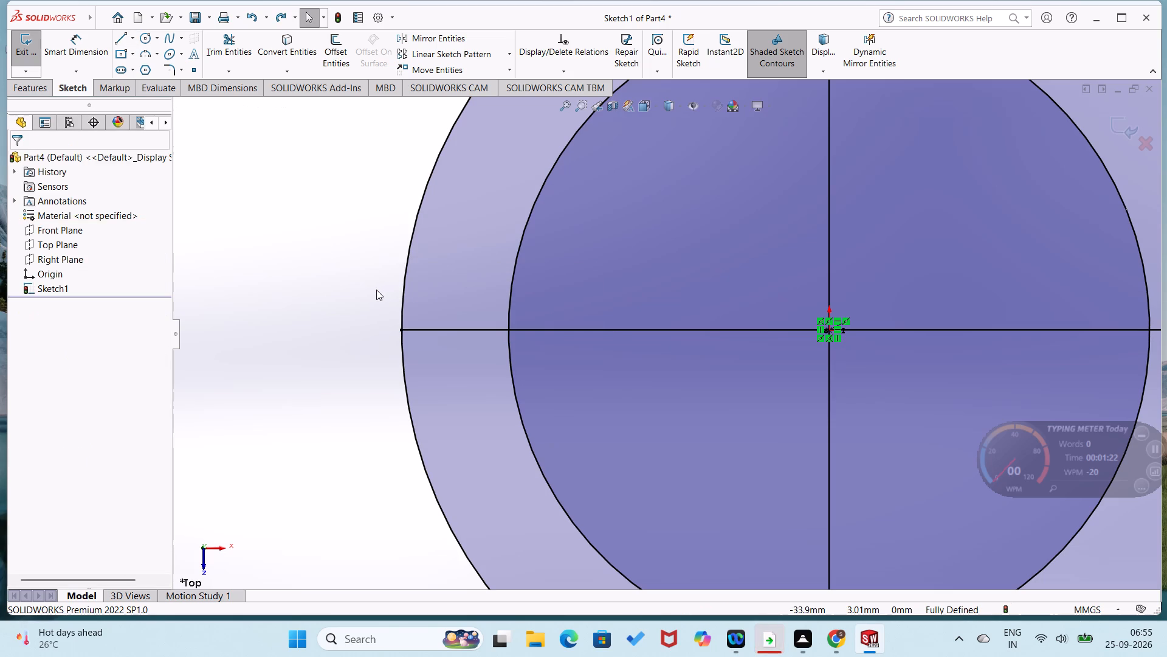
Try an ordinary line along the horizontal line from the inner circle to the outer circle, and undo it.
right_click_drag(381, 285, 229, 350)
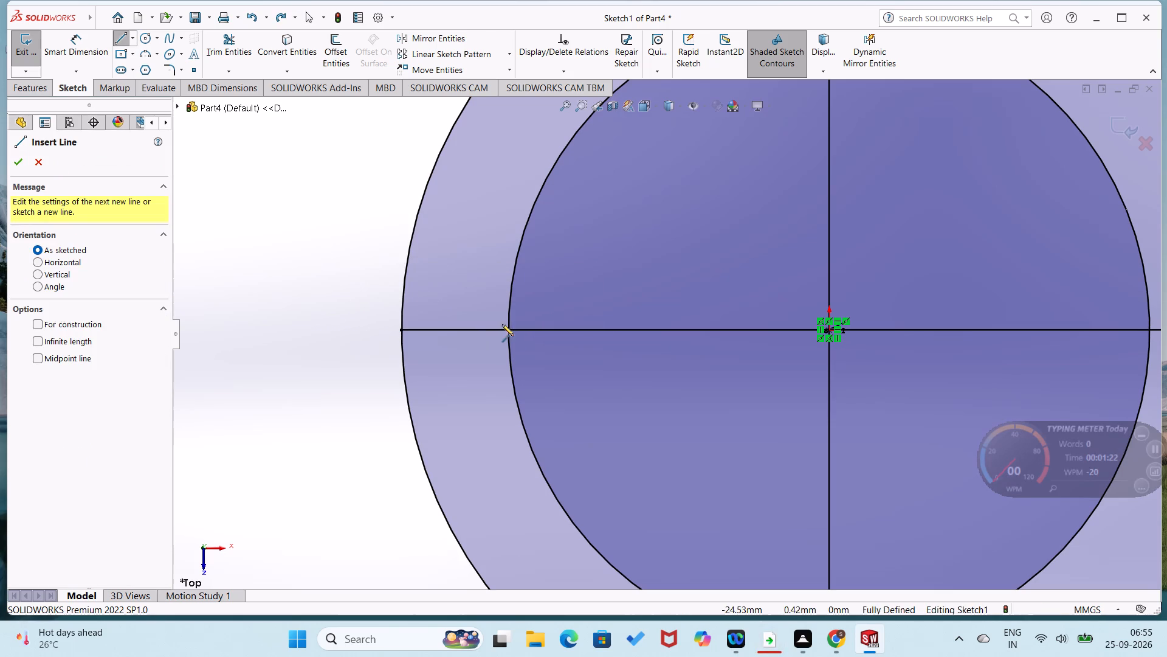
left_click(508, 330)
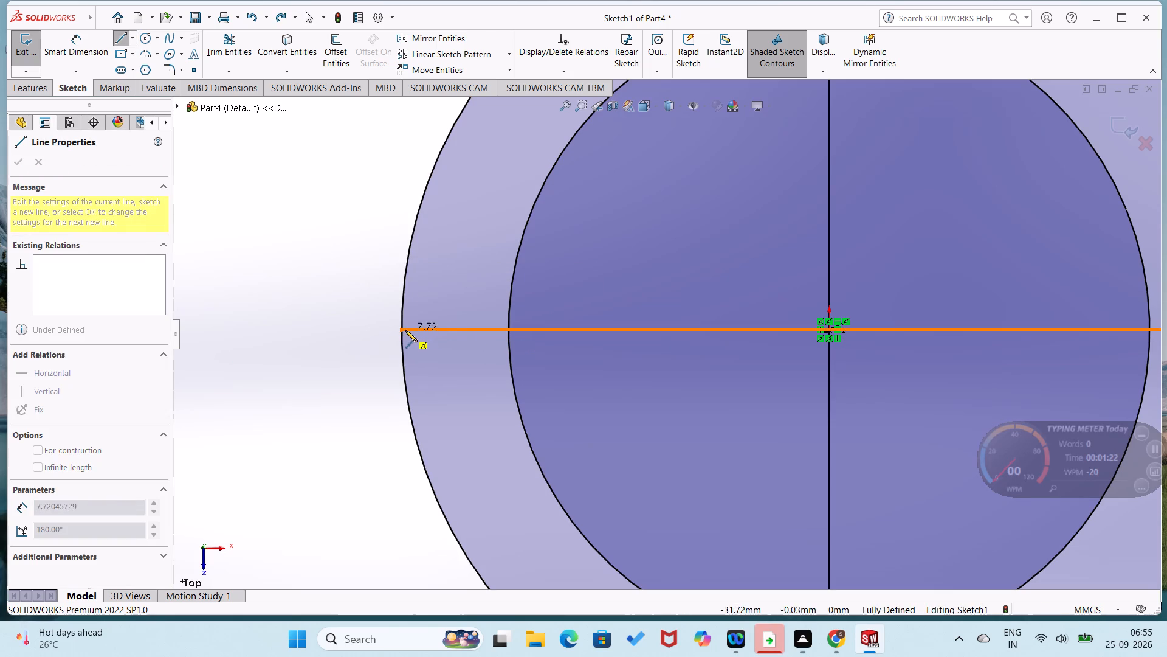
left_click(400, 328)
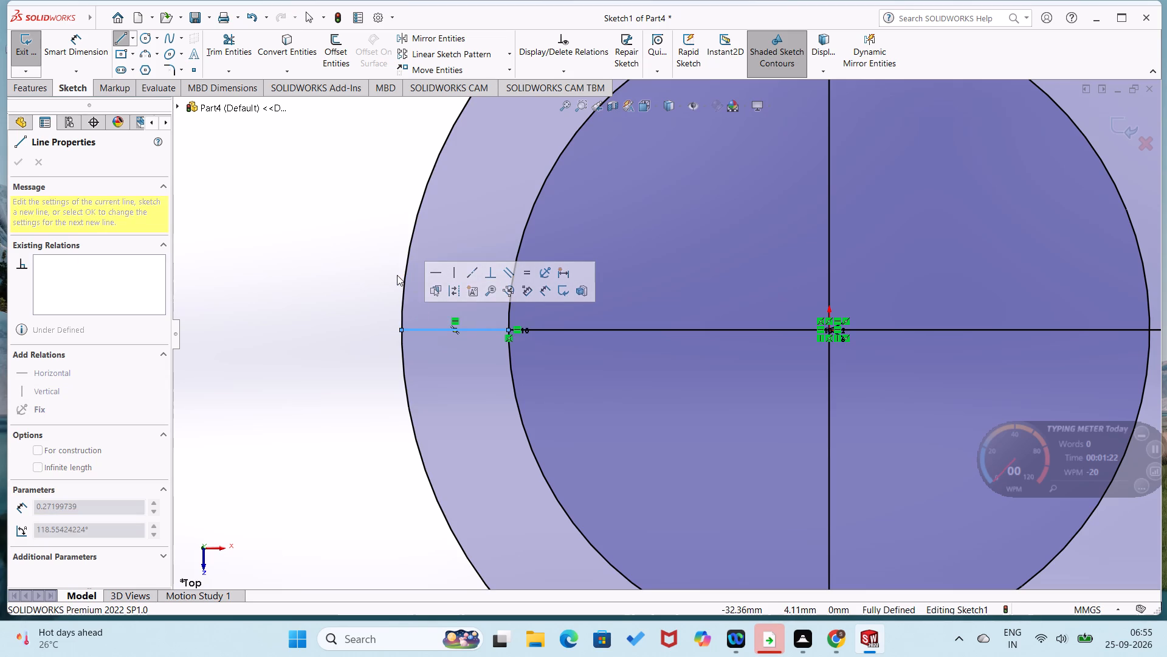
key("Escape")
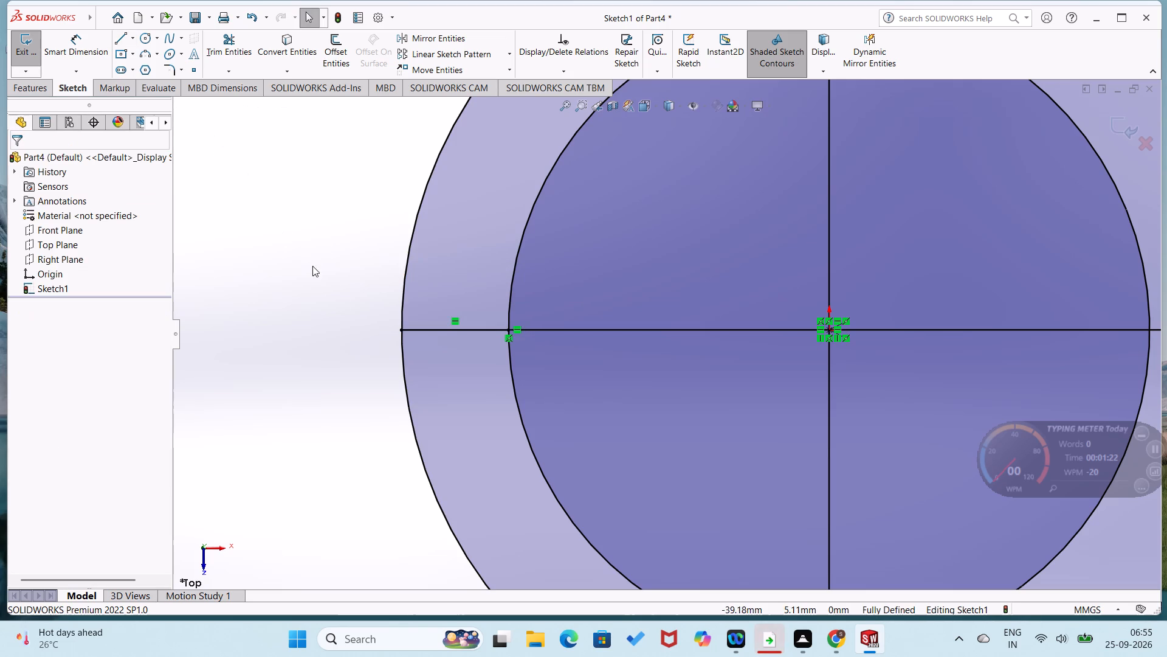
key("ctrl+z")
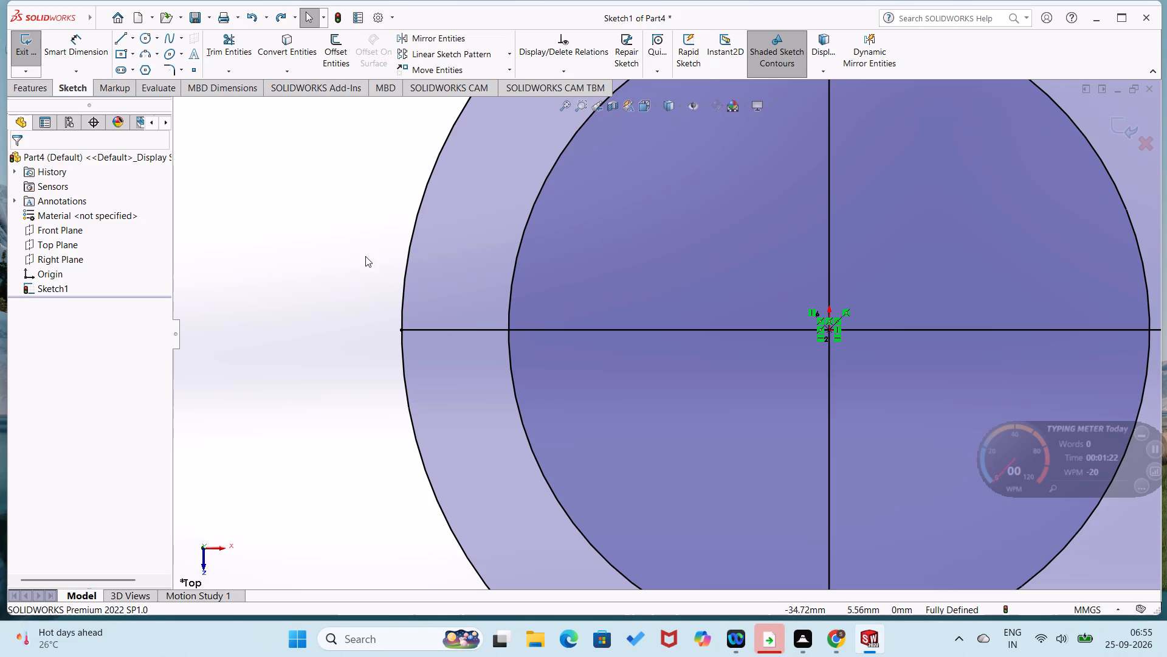
Draw a short line from the horizontal centre line's left end up to a point on the outer circle about 2.6 mm above it.
right_click_drag(365, 256, 314, 315)
right_click_drag(371, 319, 210, 260)
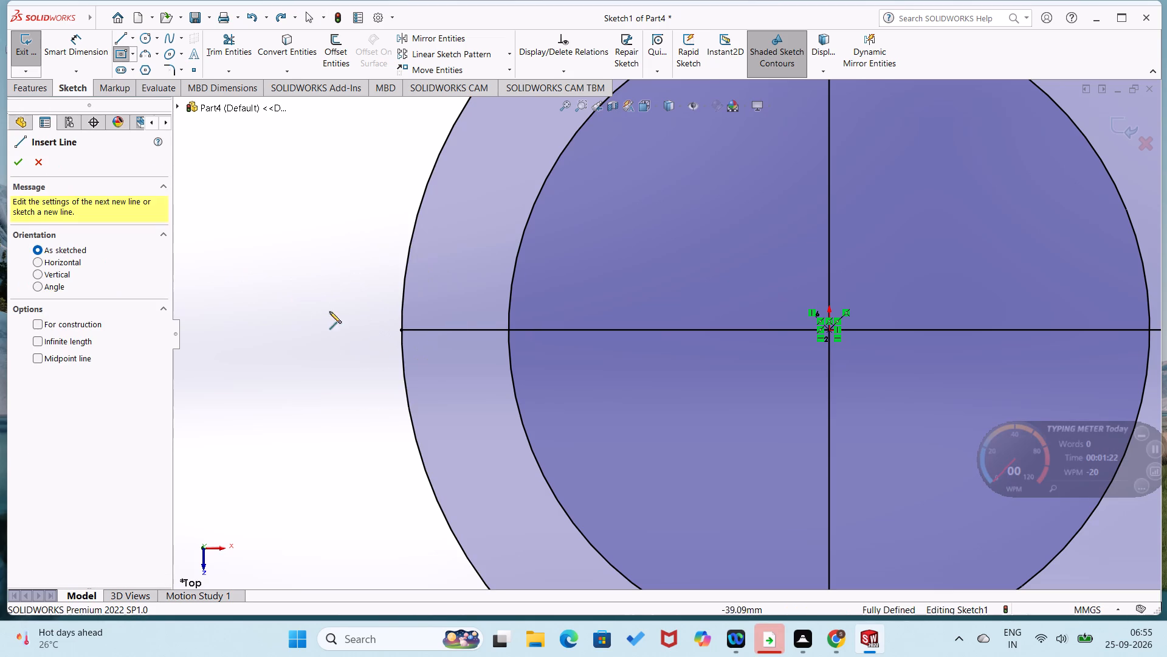
left_click(401, 329)
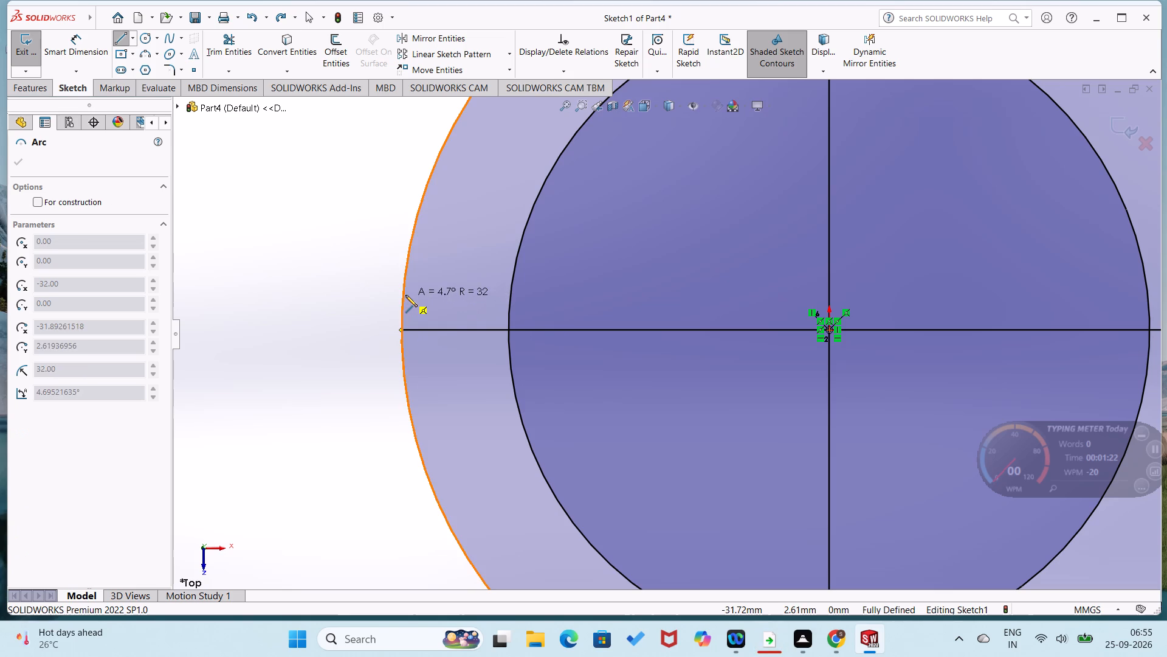
left_click(404, 292)
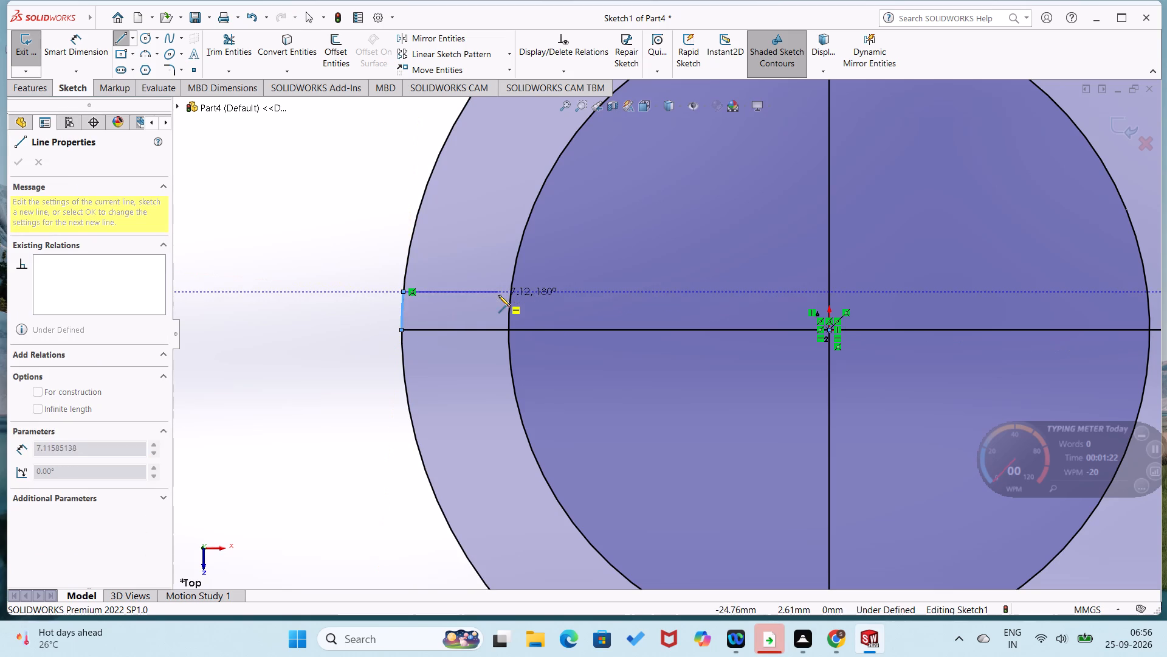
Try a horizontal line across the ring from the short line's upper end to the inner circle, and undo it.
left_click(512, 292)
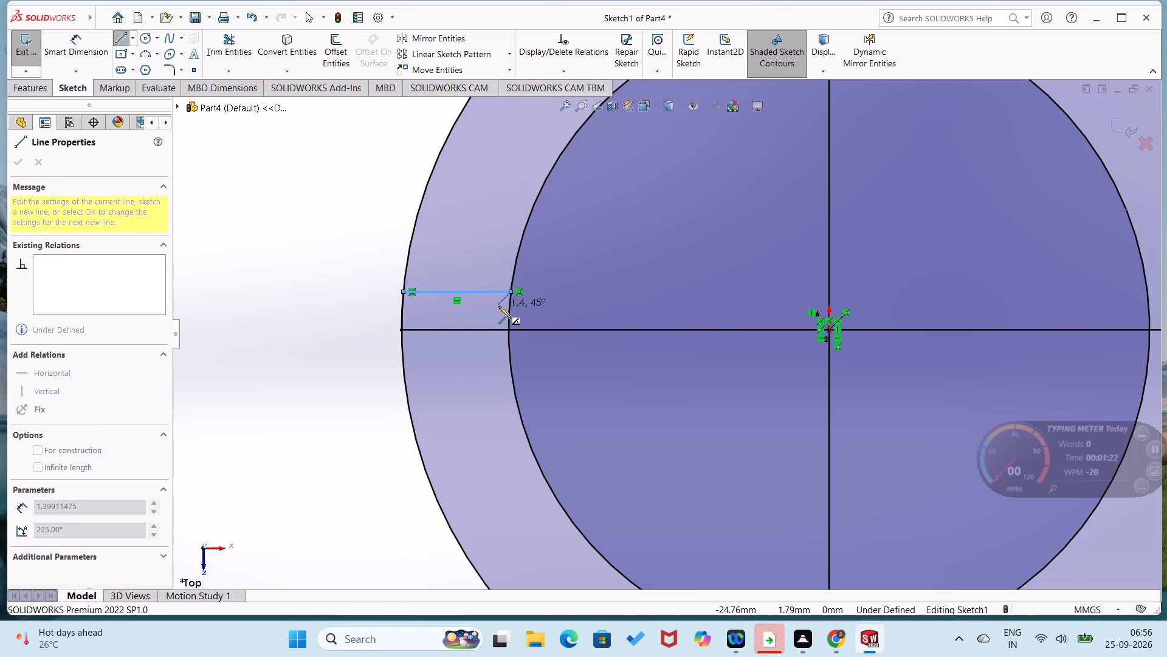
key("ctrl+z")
From the short line's upper end, draw a stepped line chain down and across to the inner circle, then back along the centre line to the outer circle.
right_click_drag(317, 275, 258, 315)
left_click(401, 291)
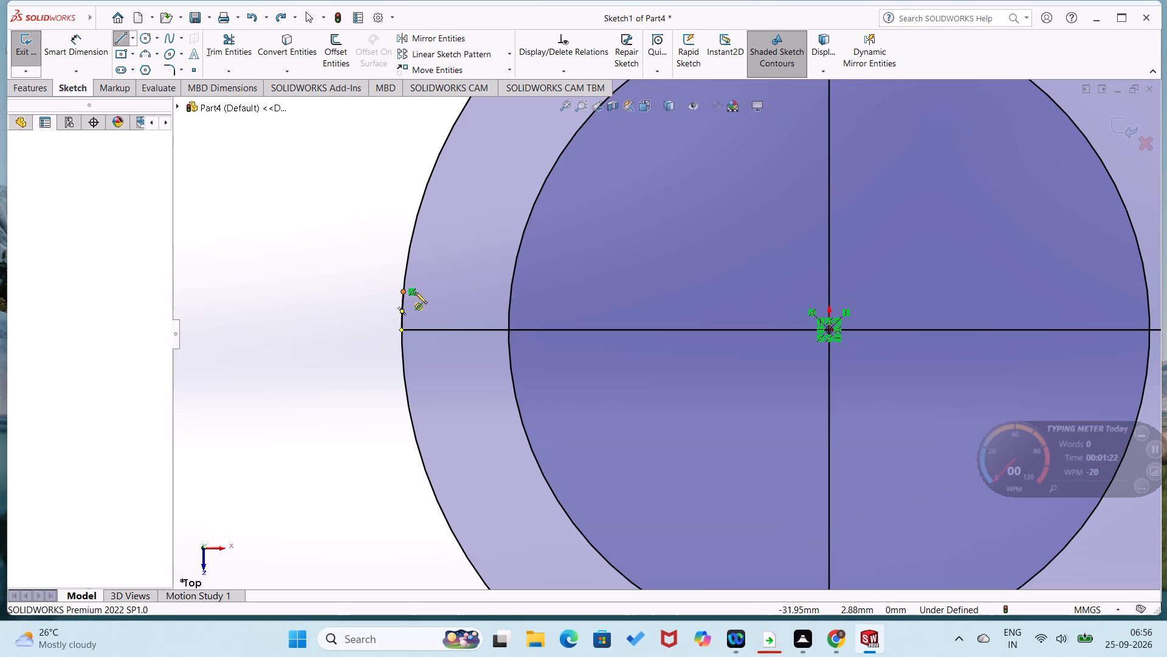
left_click(420, 290)
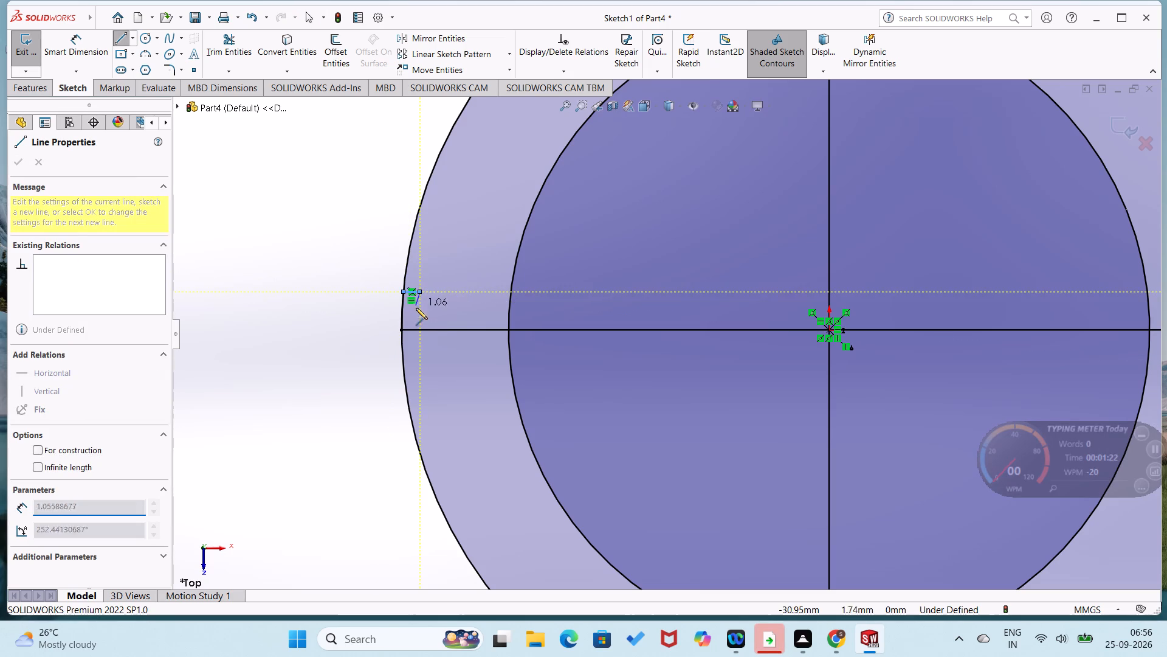
left_click(422, 318)
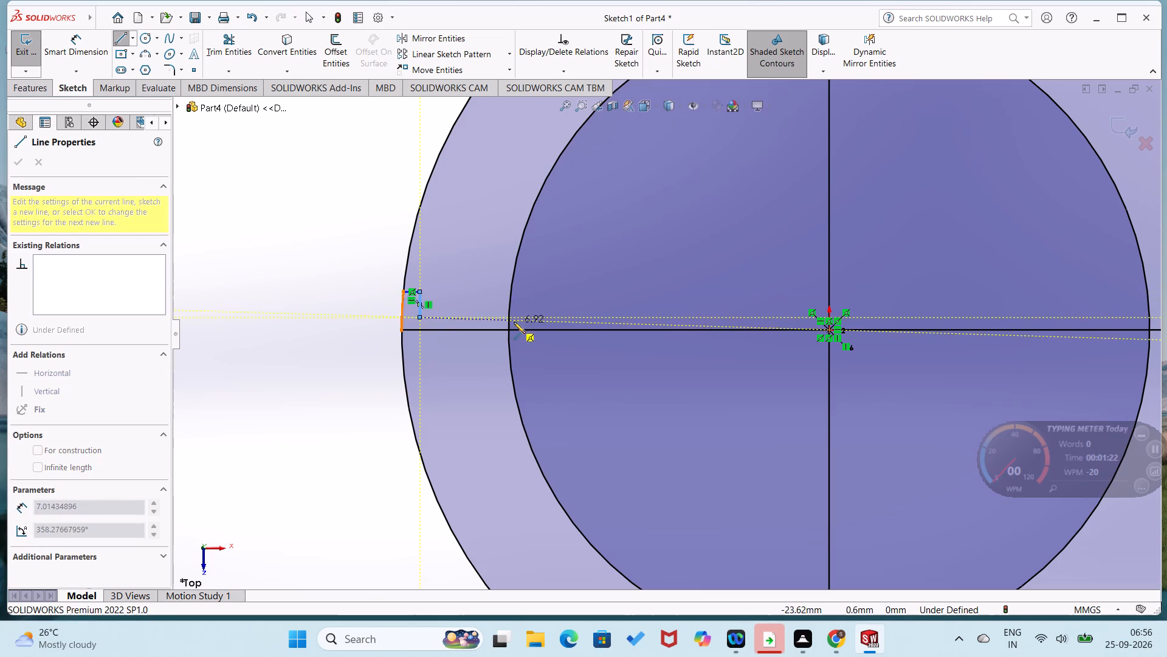
left_click(509, 317)
left_click(508, 328)
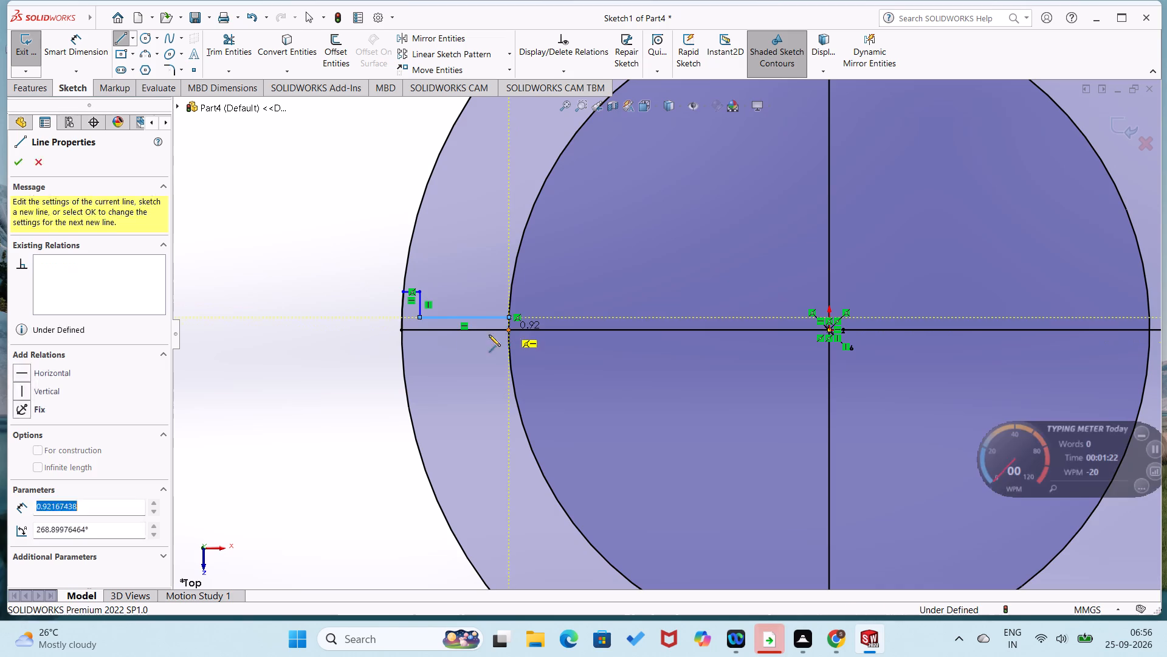
left_click(401, 329)
right_click_drag(353, 339, 351, 313)
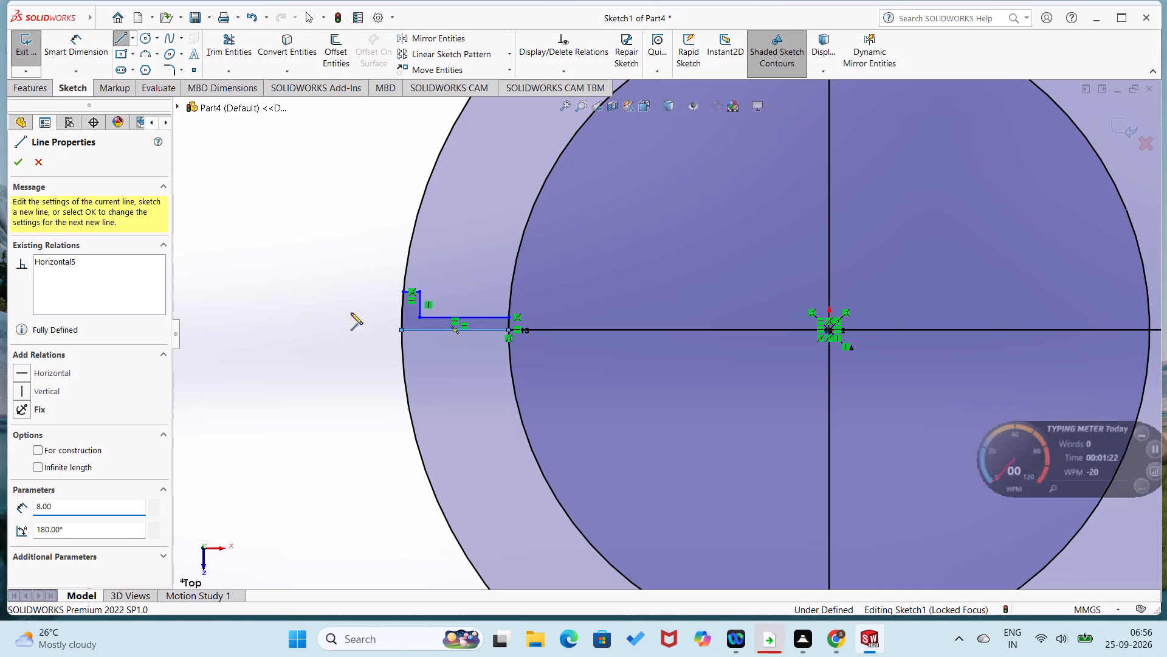
right_click_drag(351, 313, 357, 286)
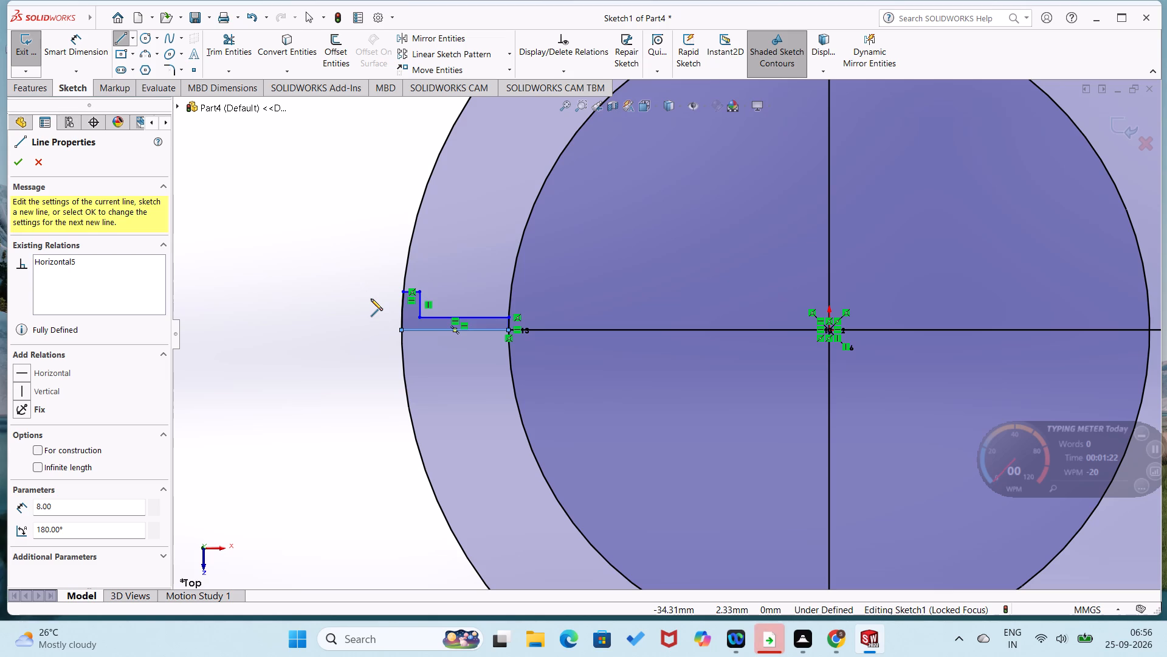
Dimension the profile's short edge at the inner circle to 1.5 mm.
right_click_drag(274, 387, 301, 263)
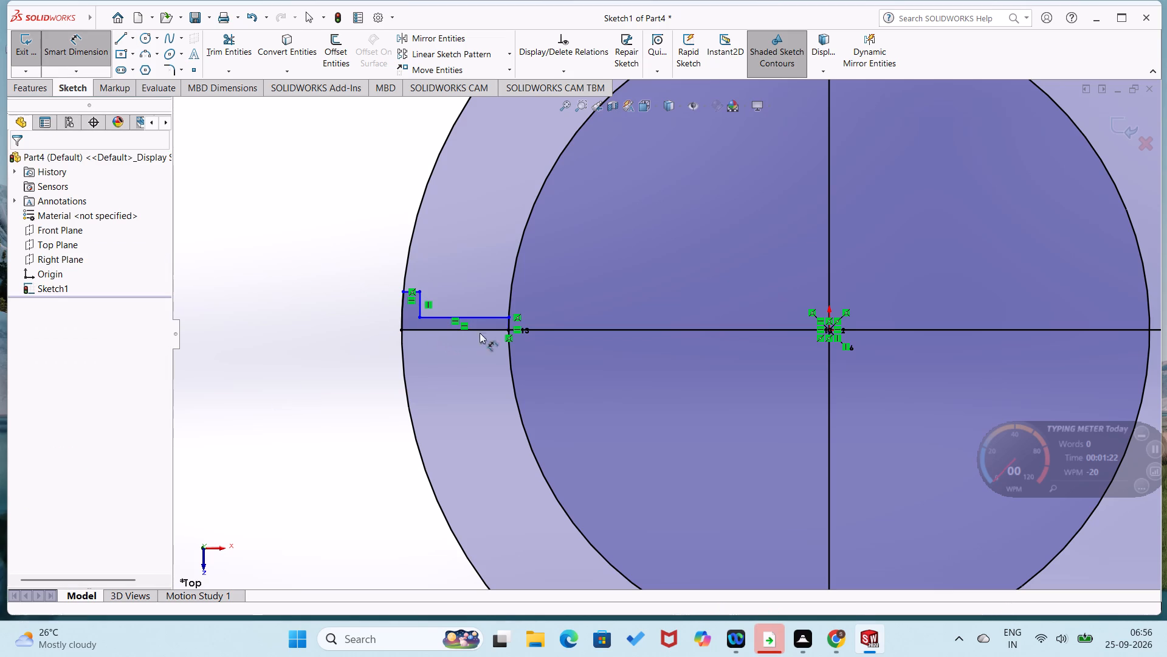
left_click(506, 322)
left_click(540, 322)
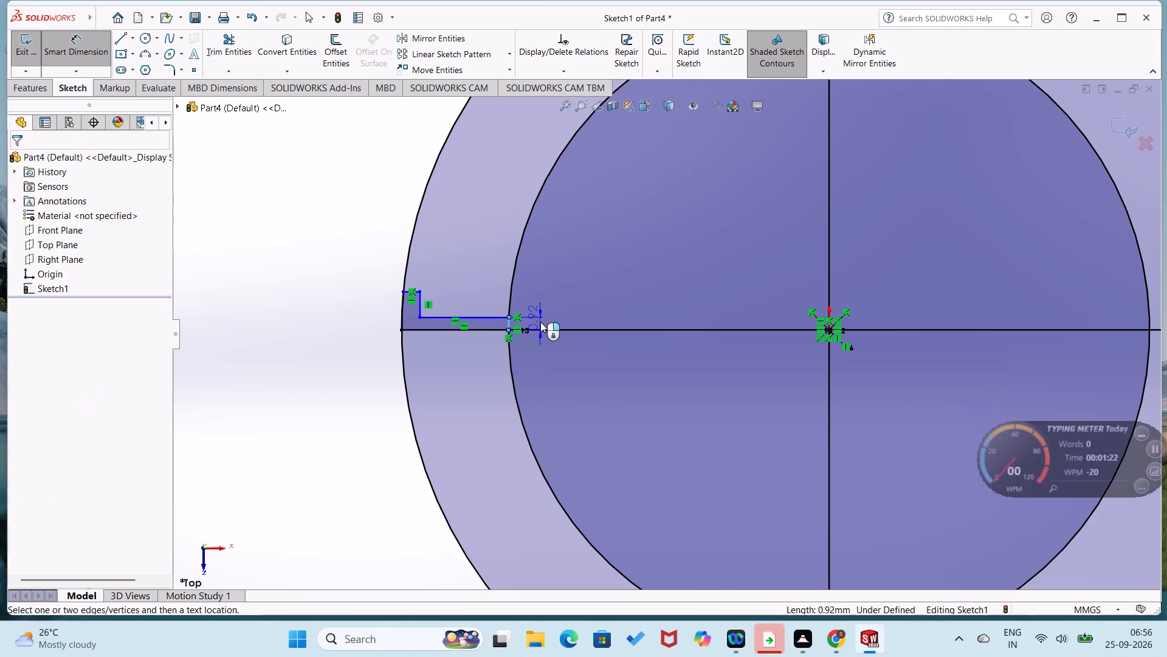
type(".8")
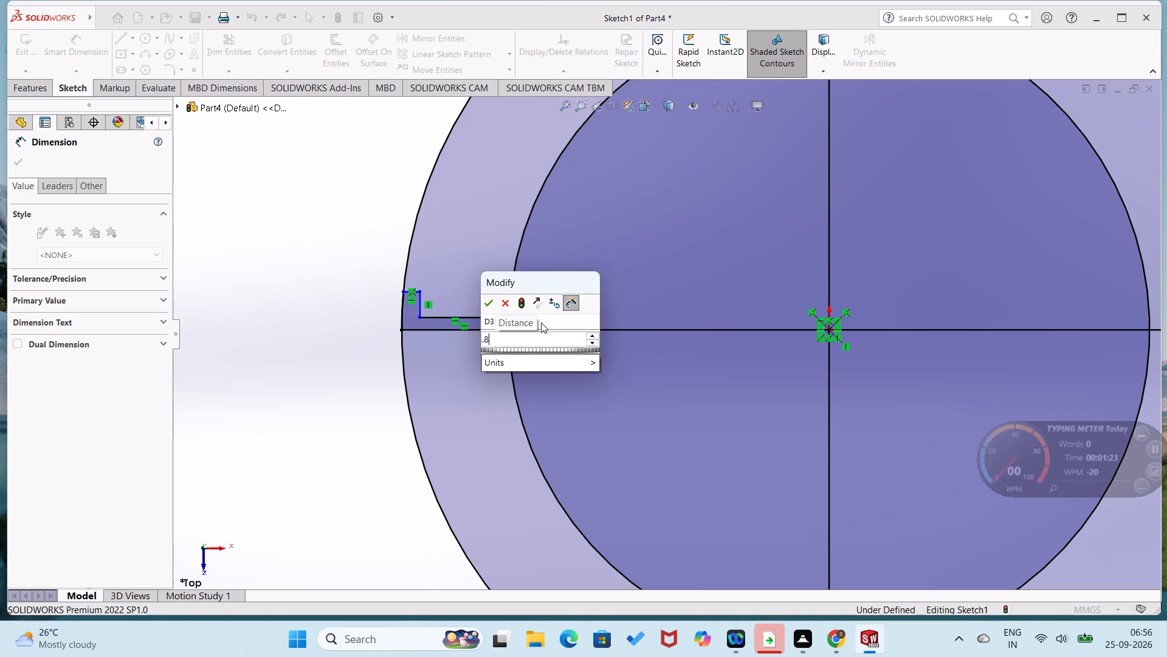
key("BackSpace")
key("BackSpace")
type("1.5")
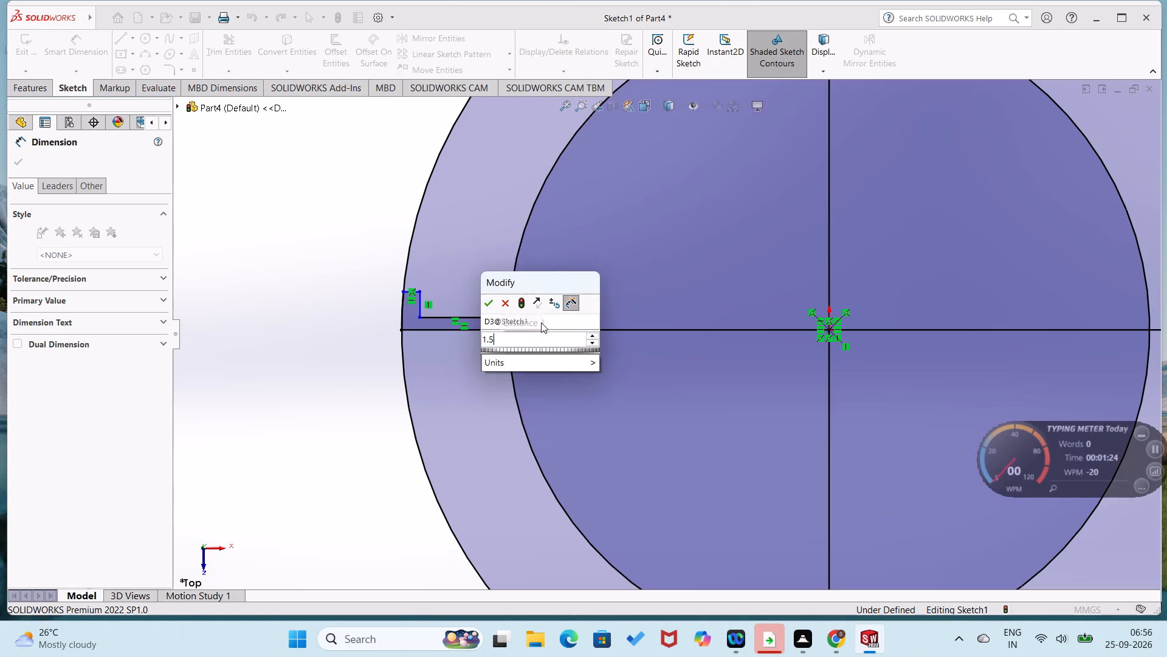
key("Return")
left_click(300, 457)
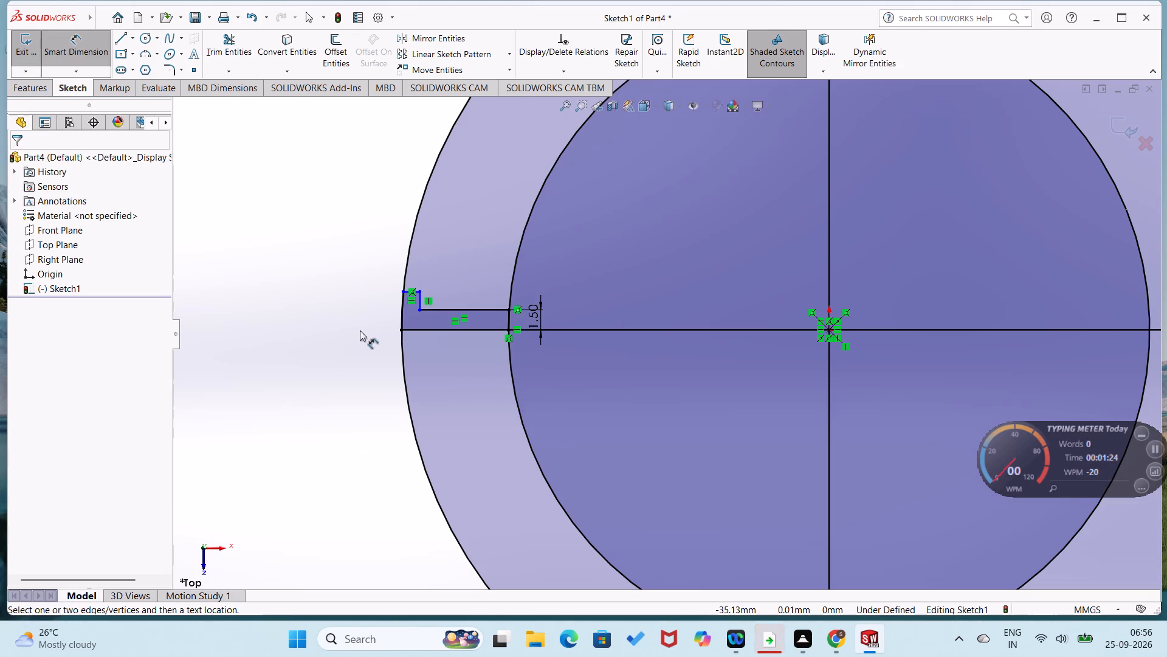
Dimension the vertical distance from the inner circle's crossing with the centre line to the top corner of the step as 6.5 mm.
left_click(510, 330)
left_click(418, 291)
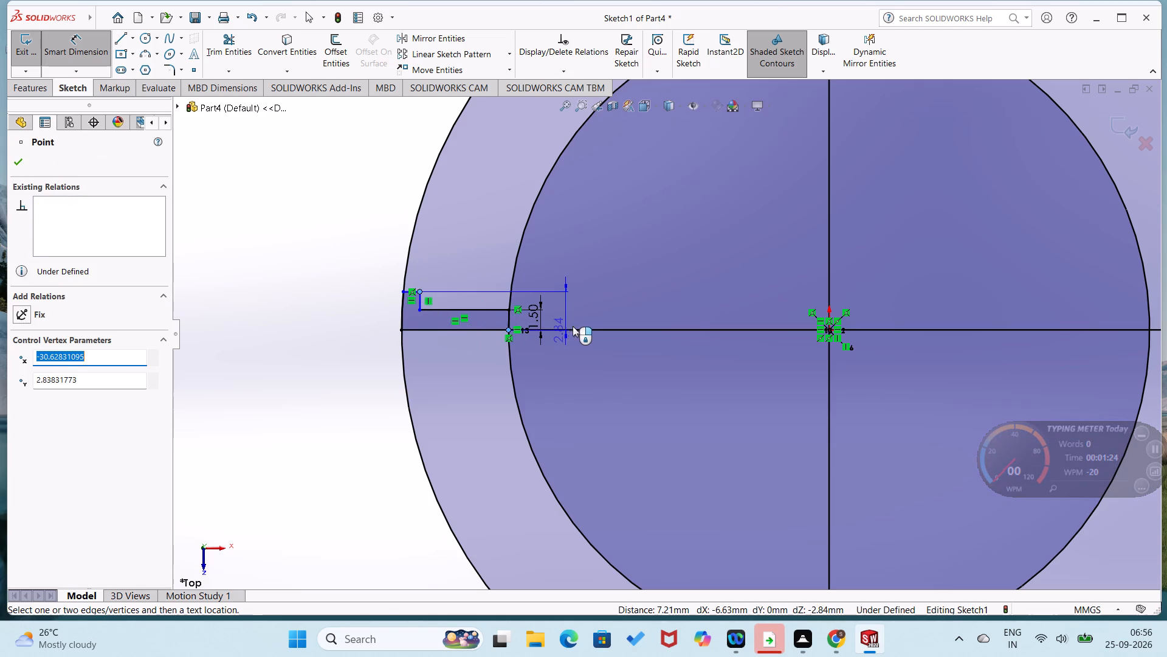
left_click(574, 325)
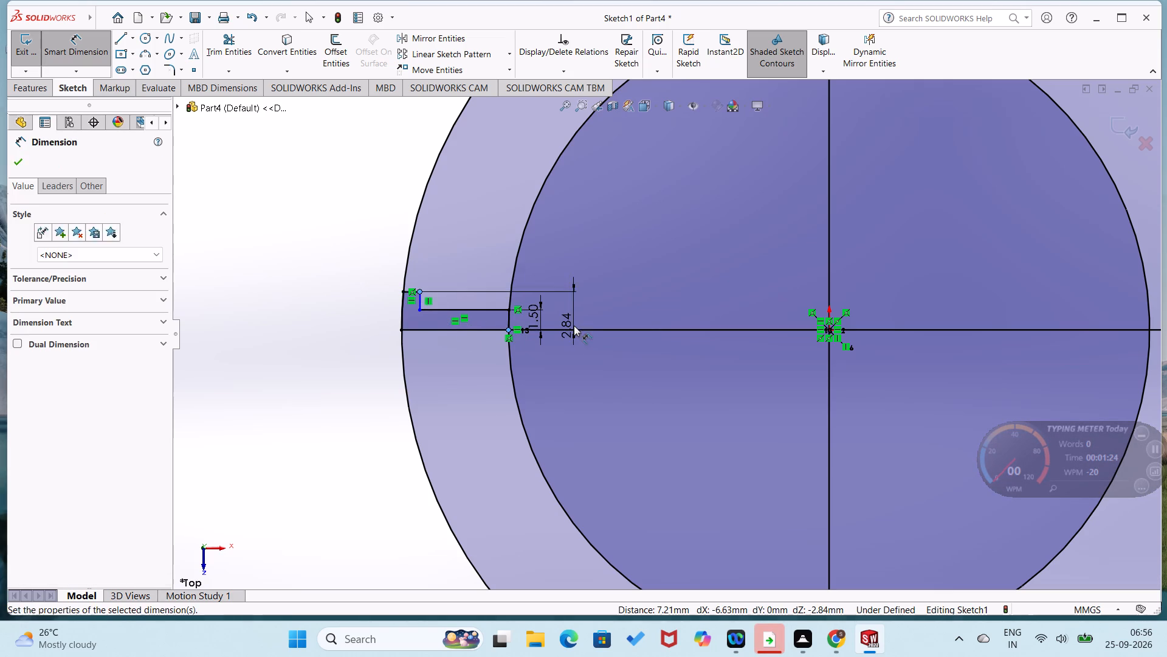
type("6.5")
key("Return")
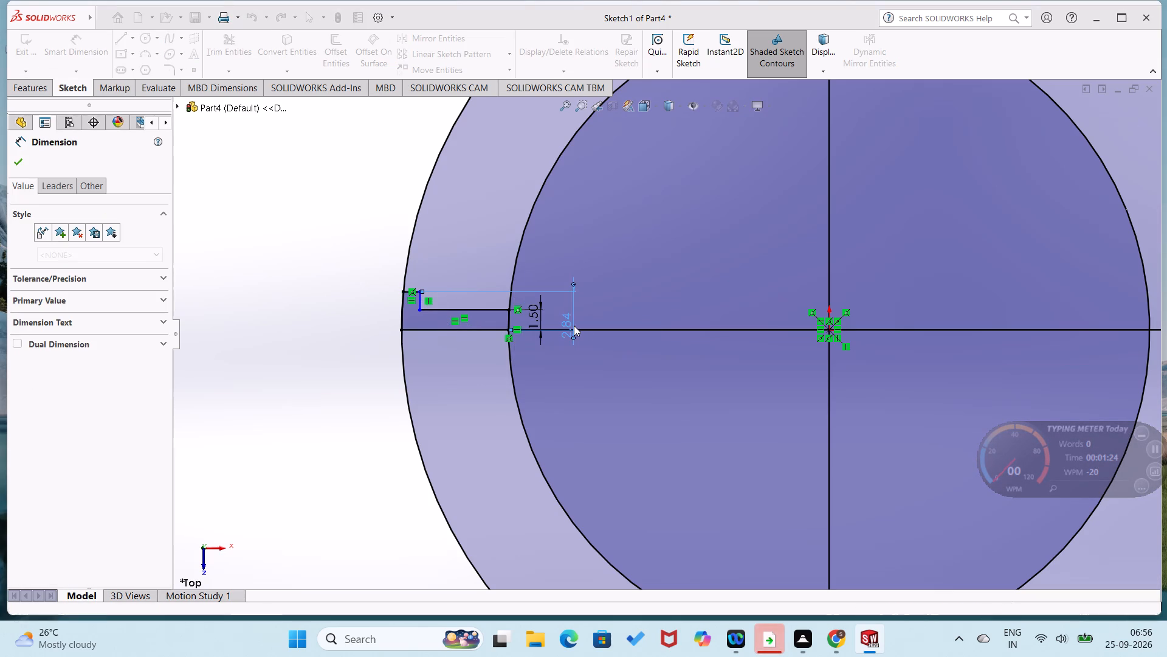
left_click(291, 340)
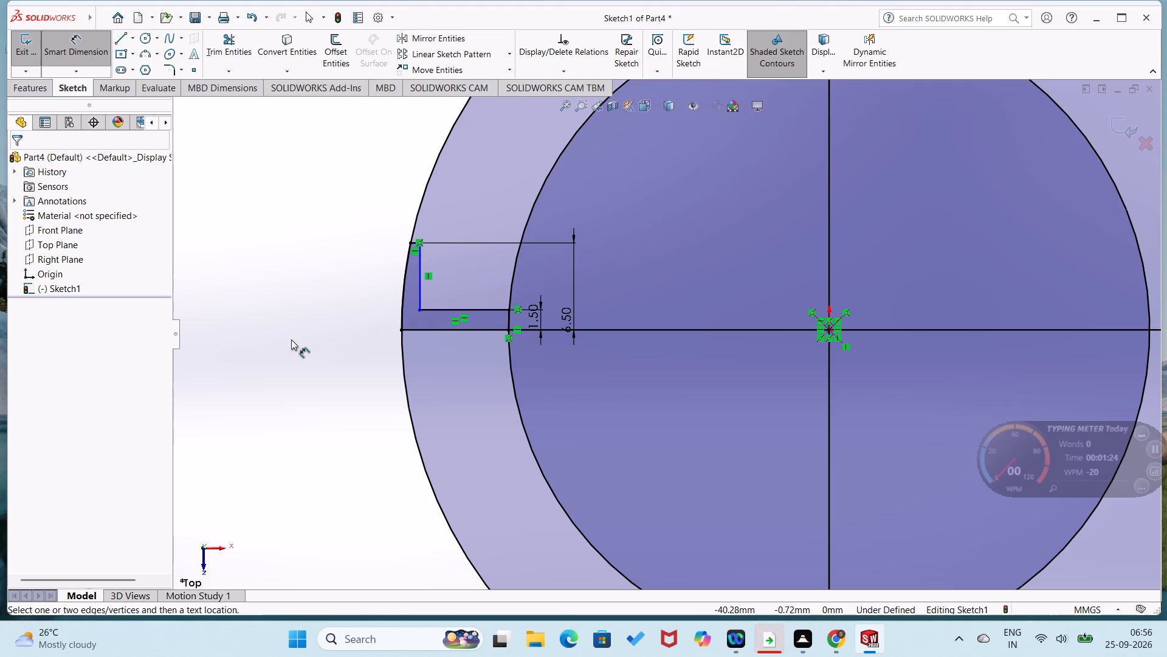
Dimension the step's long horizontal edge ending at the inner circle to 6 mm.
left_click(430, 309)
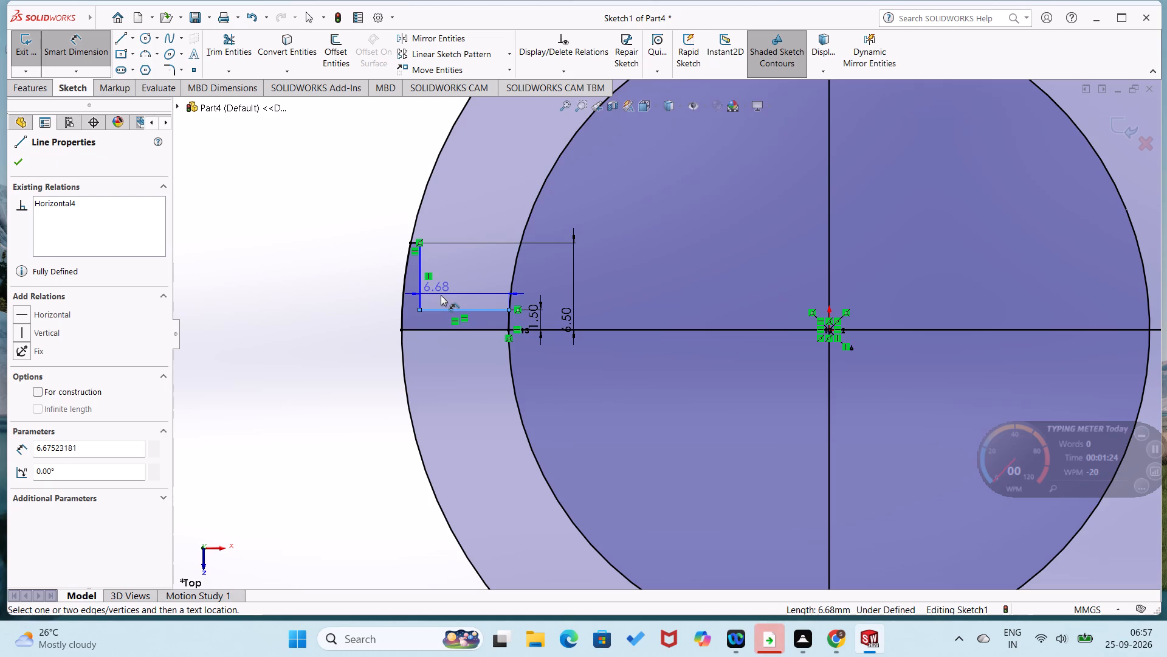
left_click(441, 295)
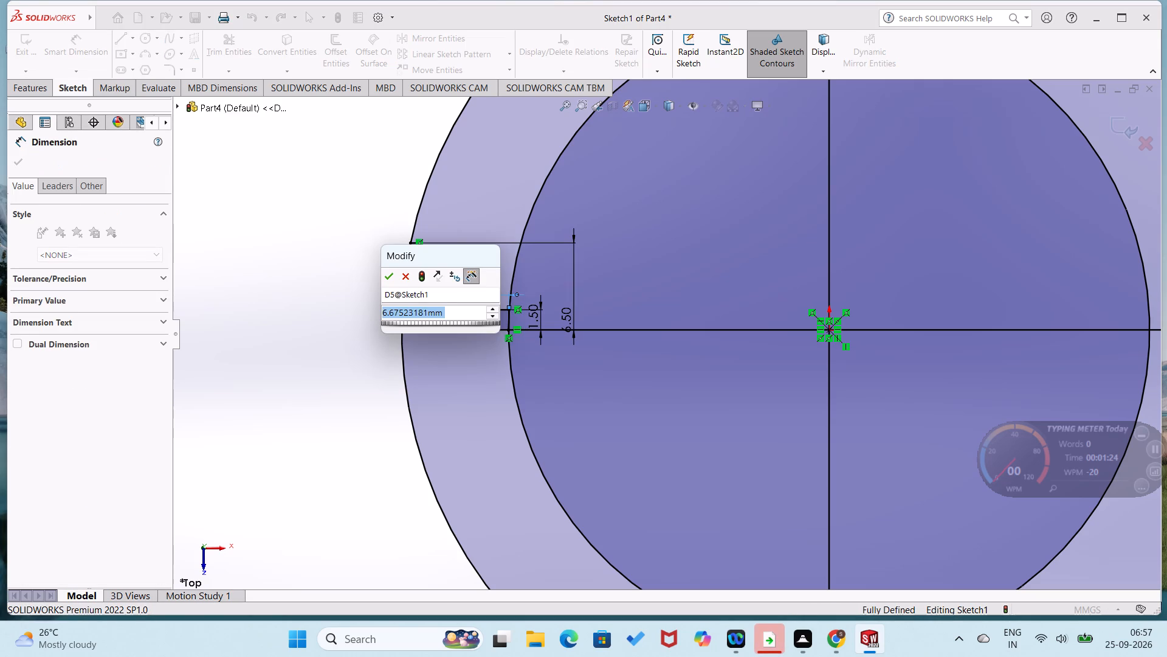
key("6")
key("Return")
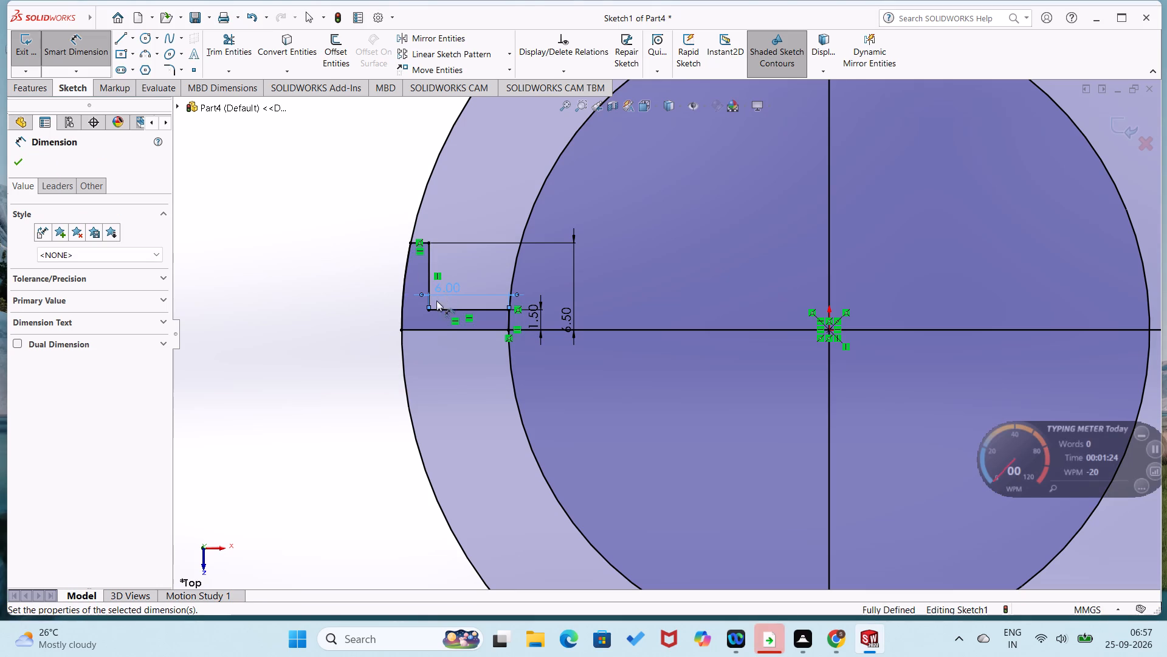
left_click(295, 318)
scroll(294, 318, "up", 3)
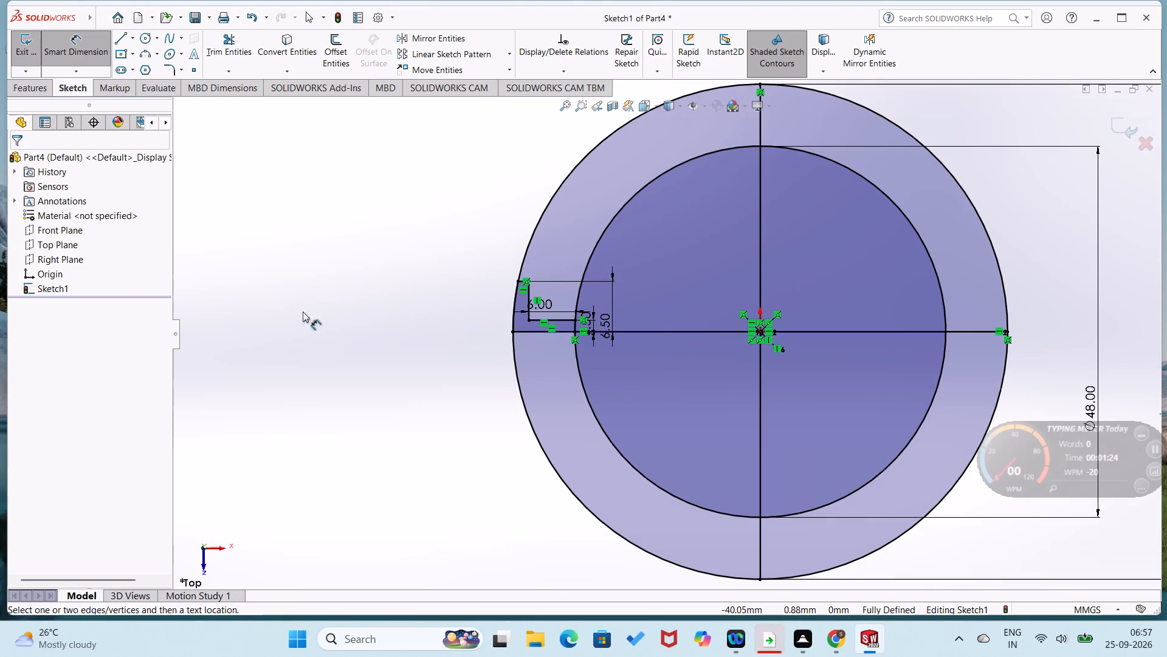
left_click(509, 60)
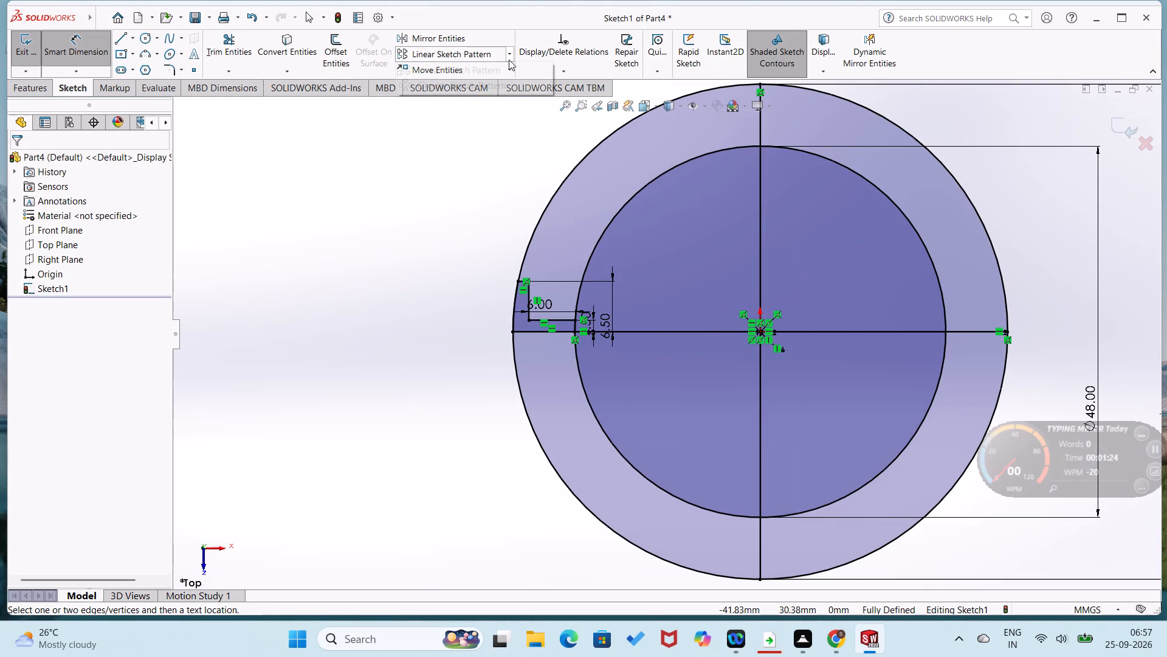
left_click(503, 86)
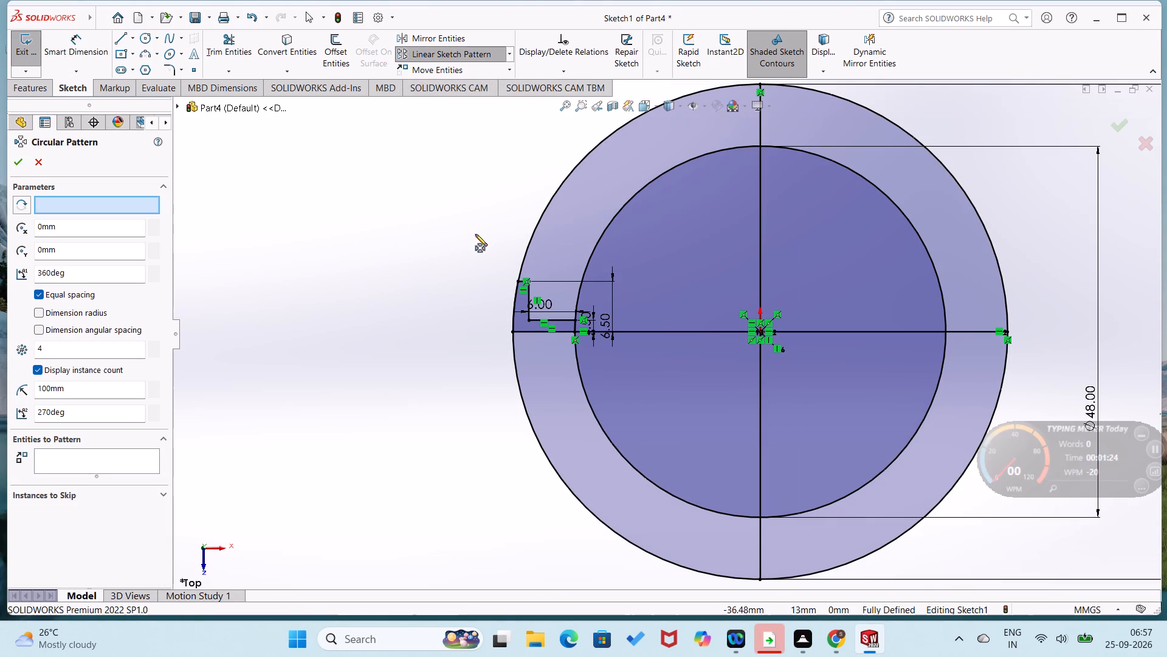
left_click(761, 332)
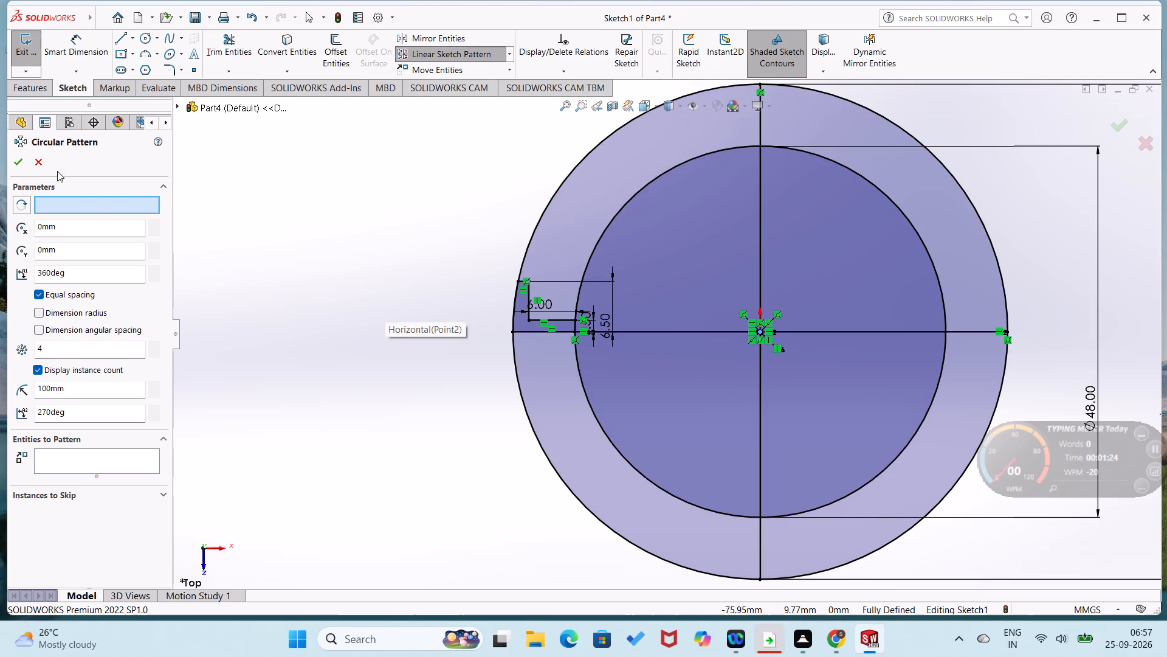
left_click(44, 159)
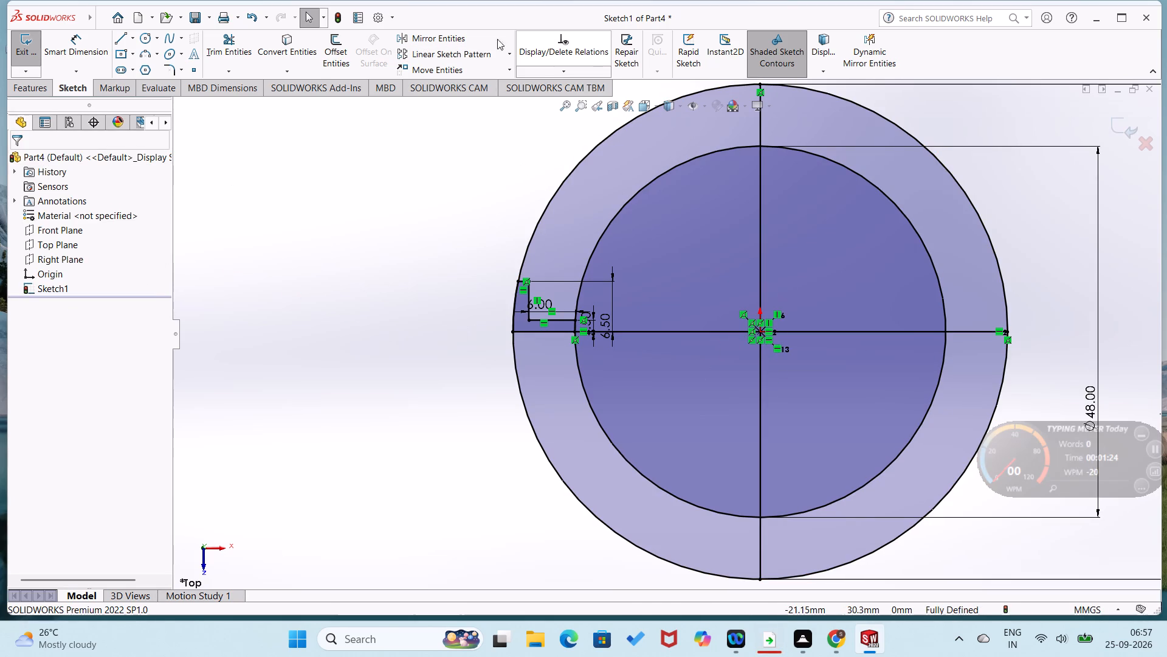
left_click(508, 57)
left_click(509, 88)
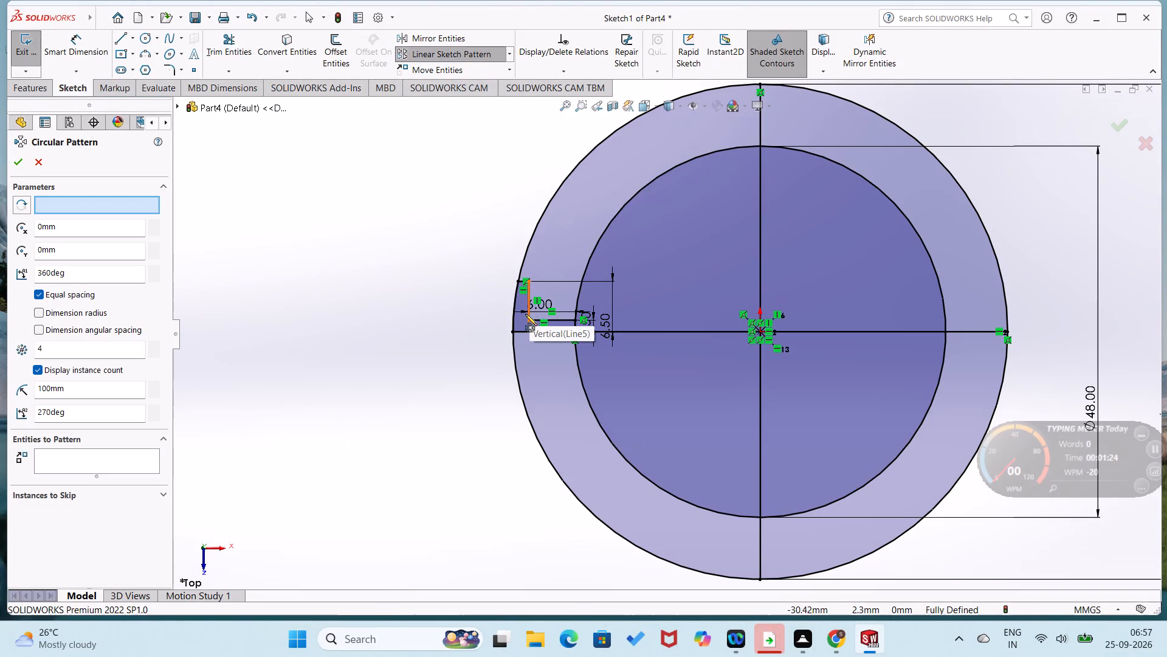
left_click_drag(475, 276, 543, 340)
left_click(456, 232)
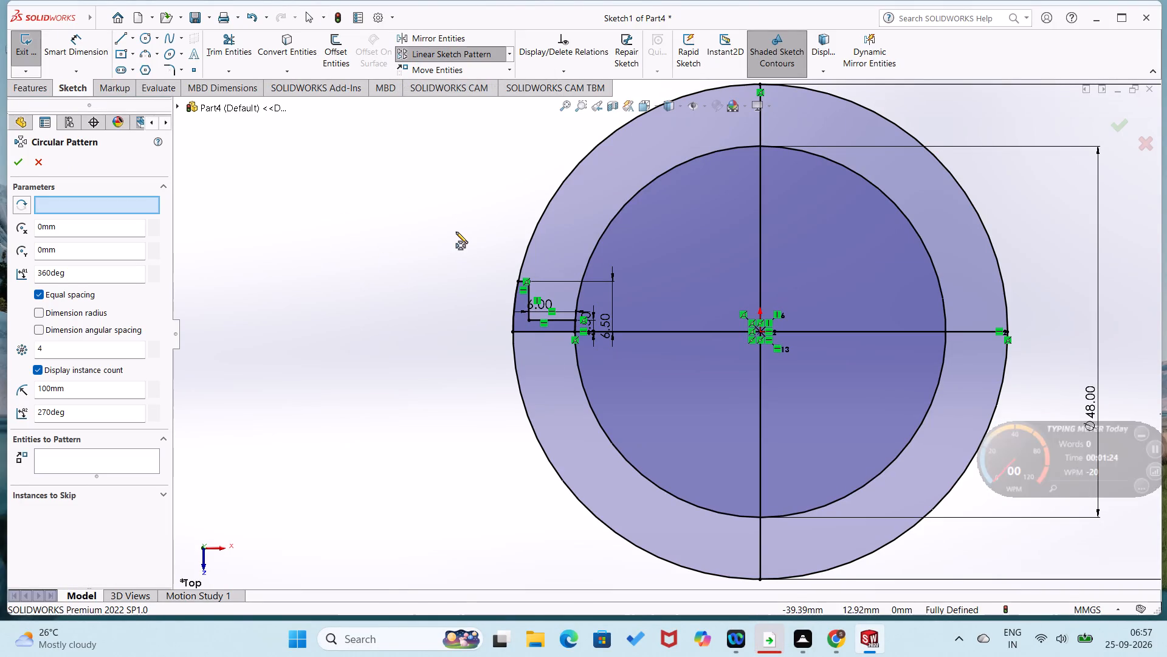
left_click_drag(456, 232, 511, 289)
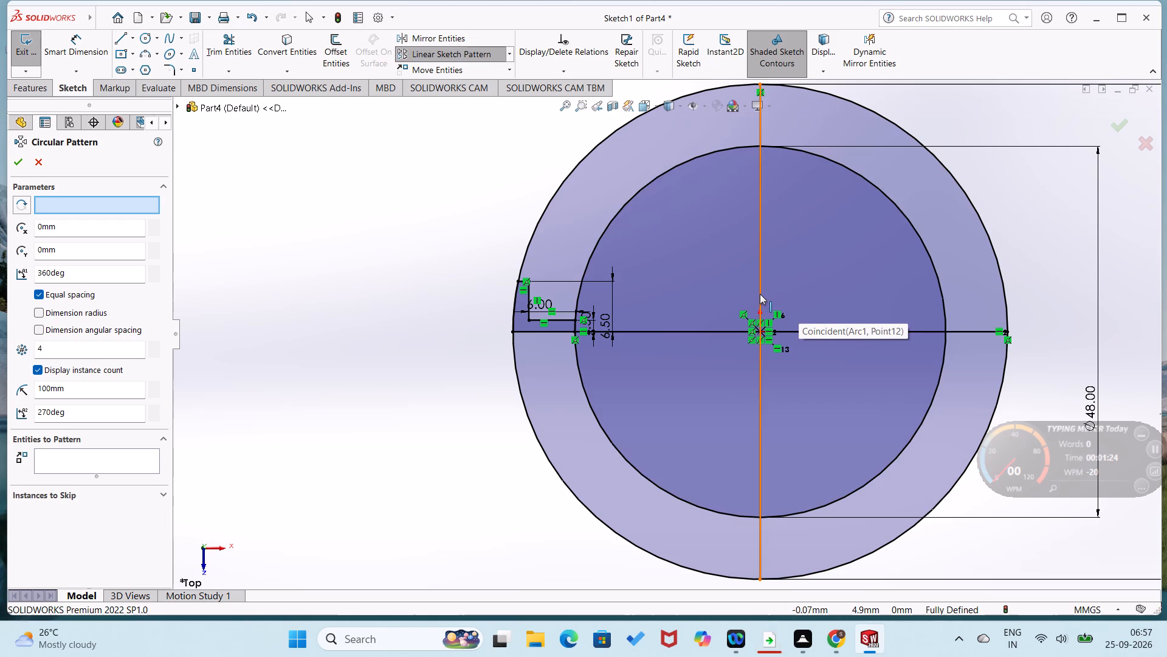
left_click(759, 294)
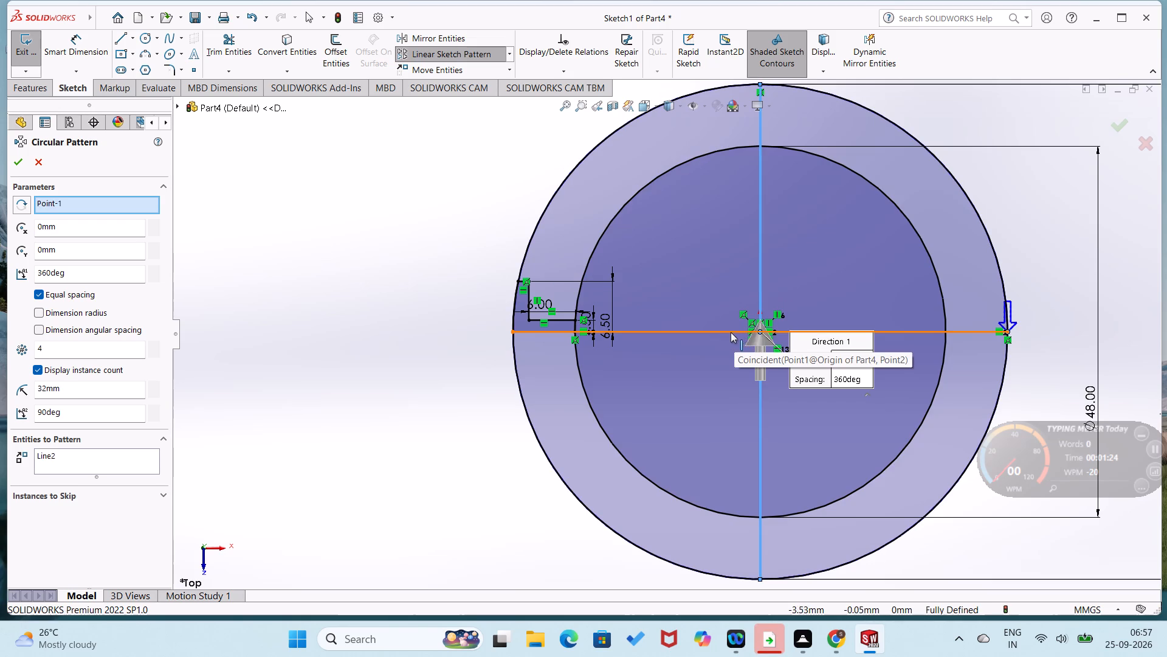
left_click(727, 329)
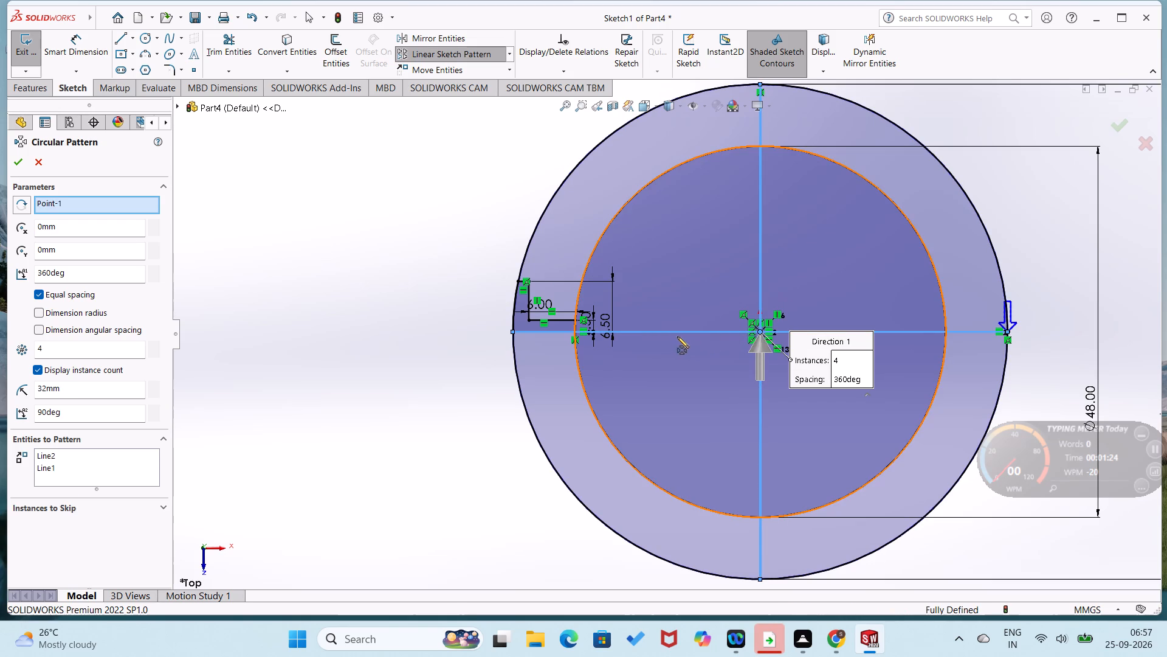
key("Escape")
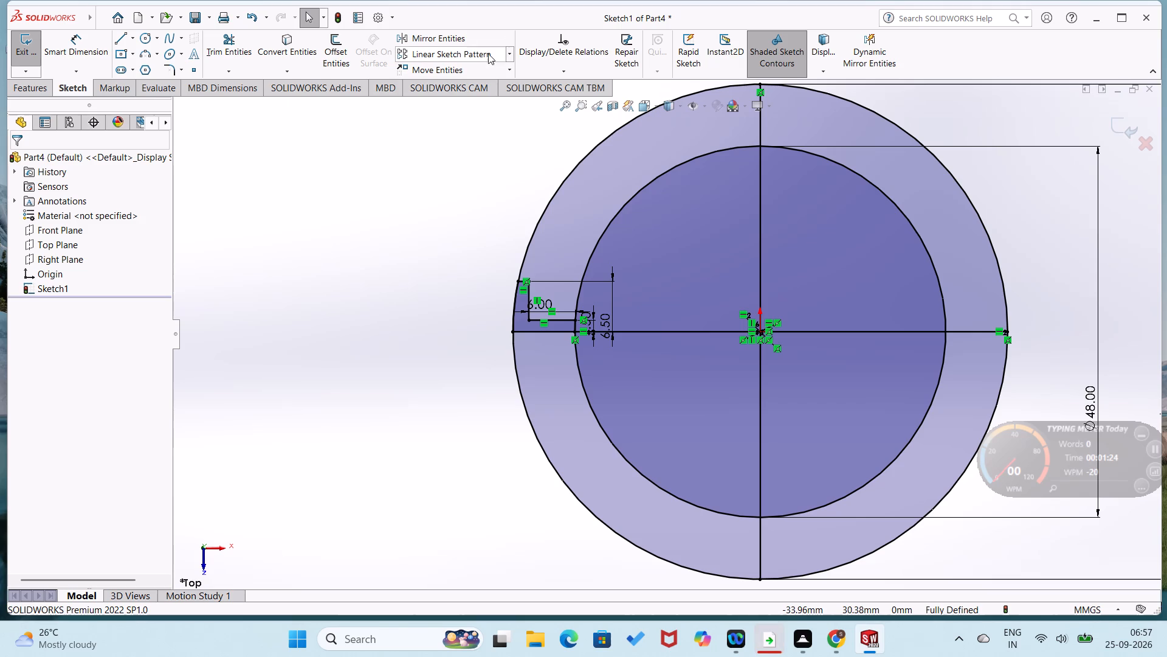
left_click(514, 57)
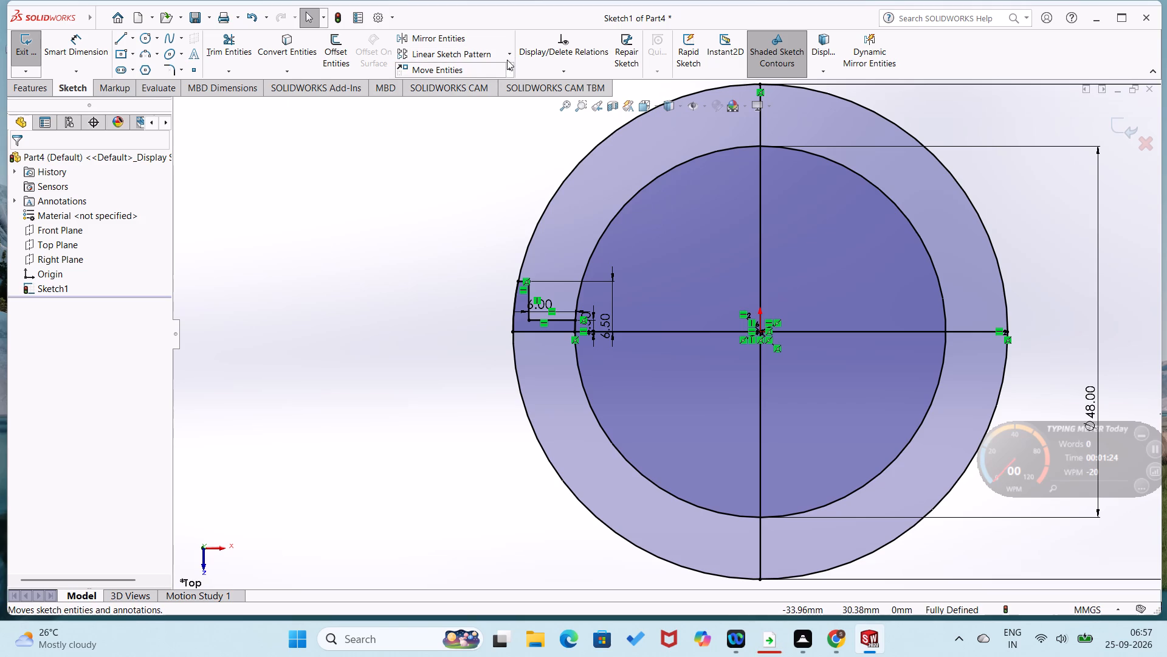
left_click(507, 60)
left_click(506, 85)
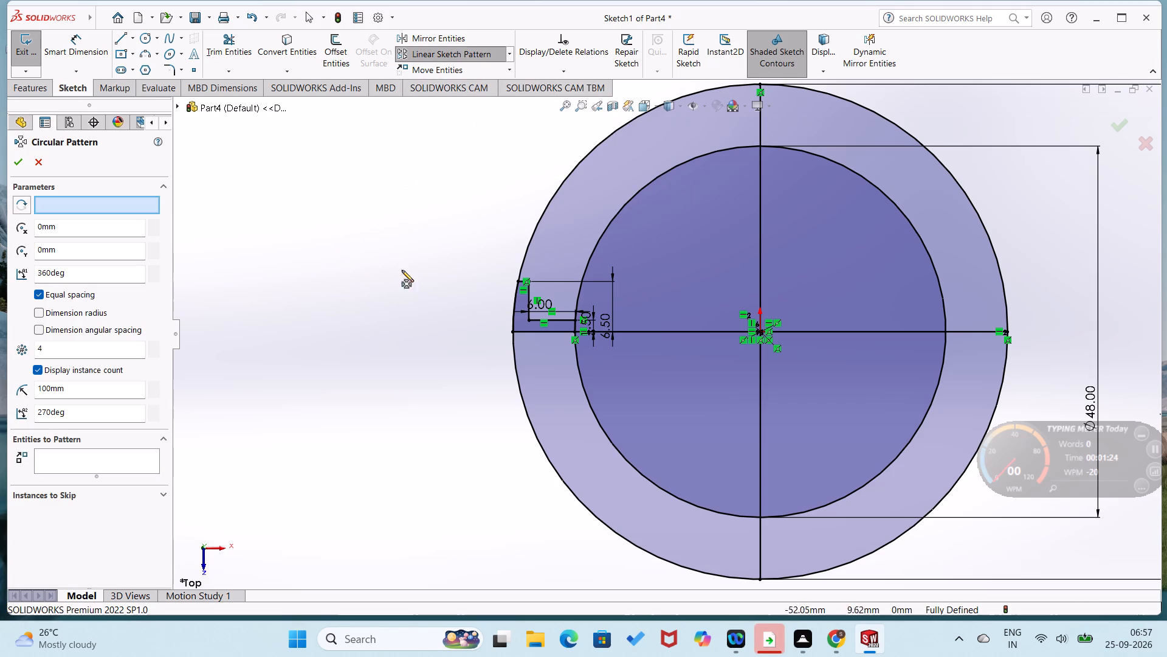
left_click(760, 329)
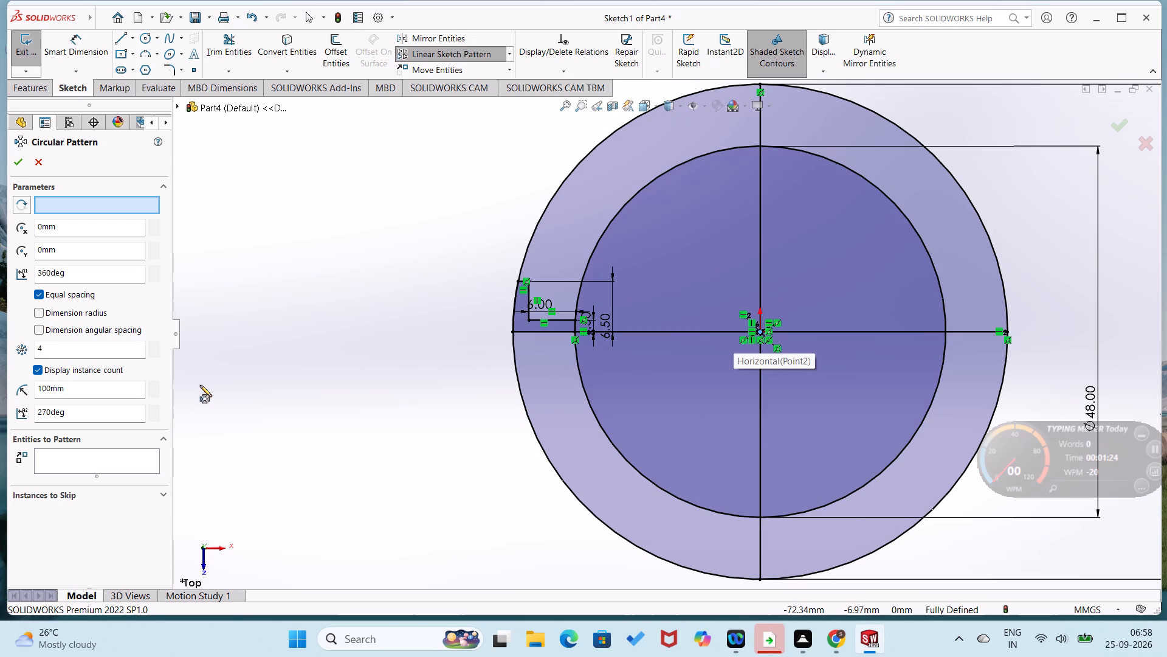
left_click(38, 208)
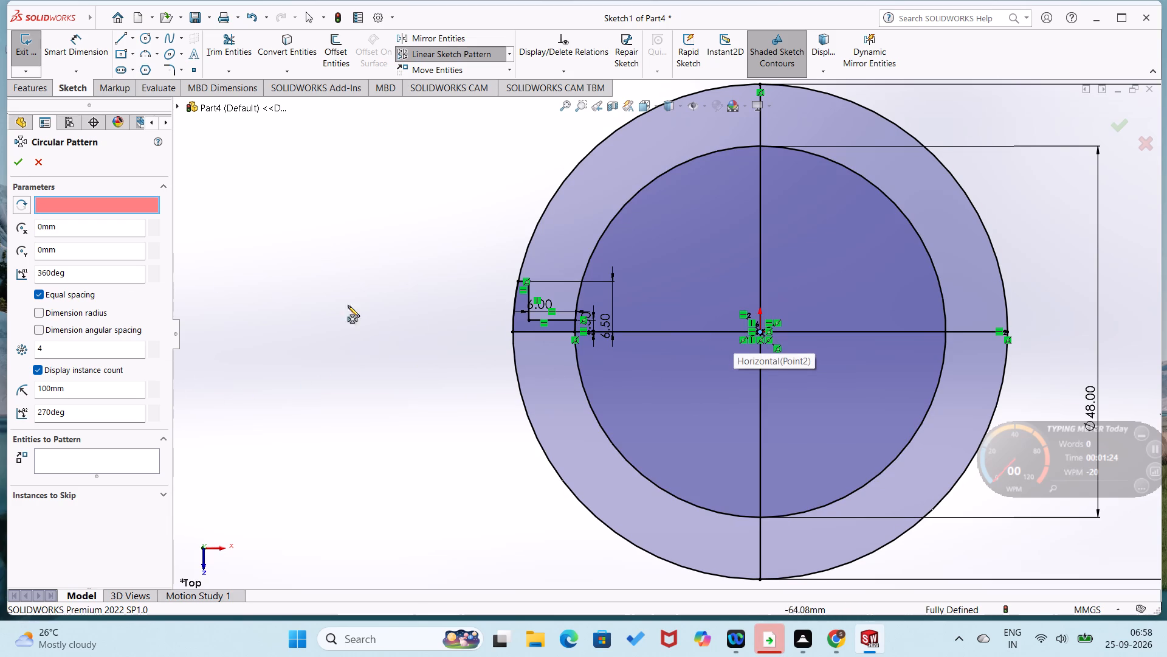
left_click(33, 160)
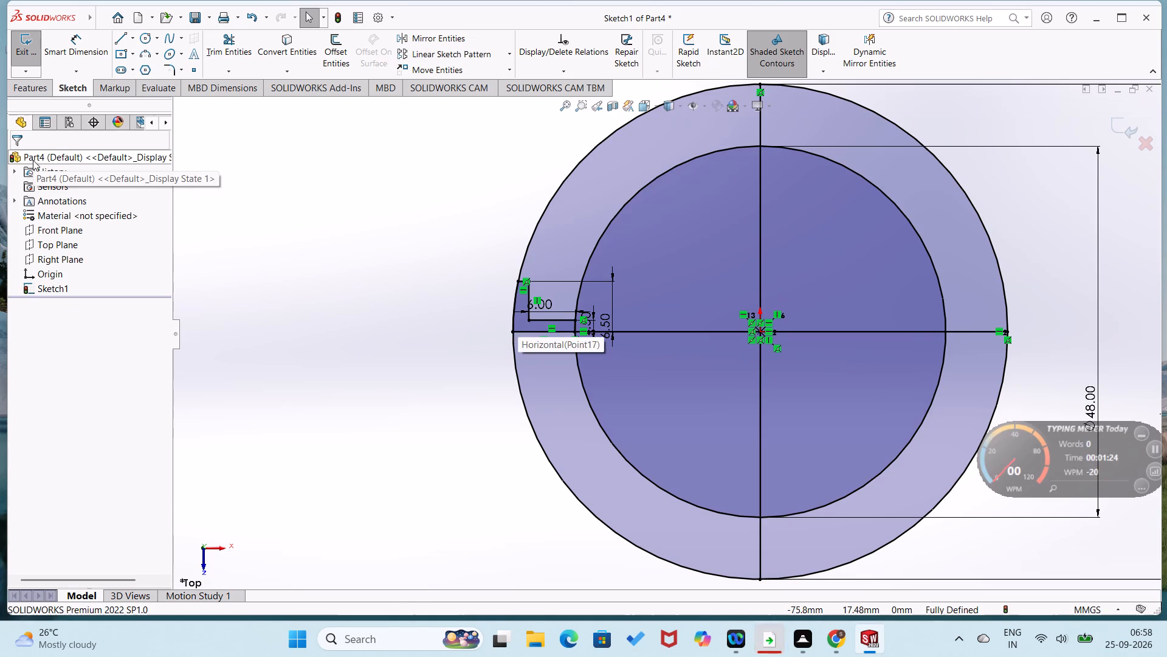
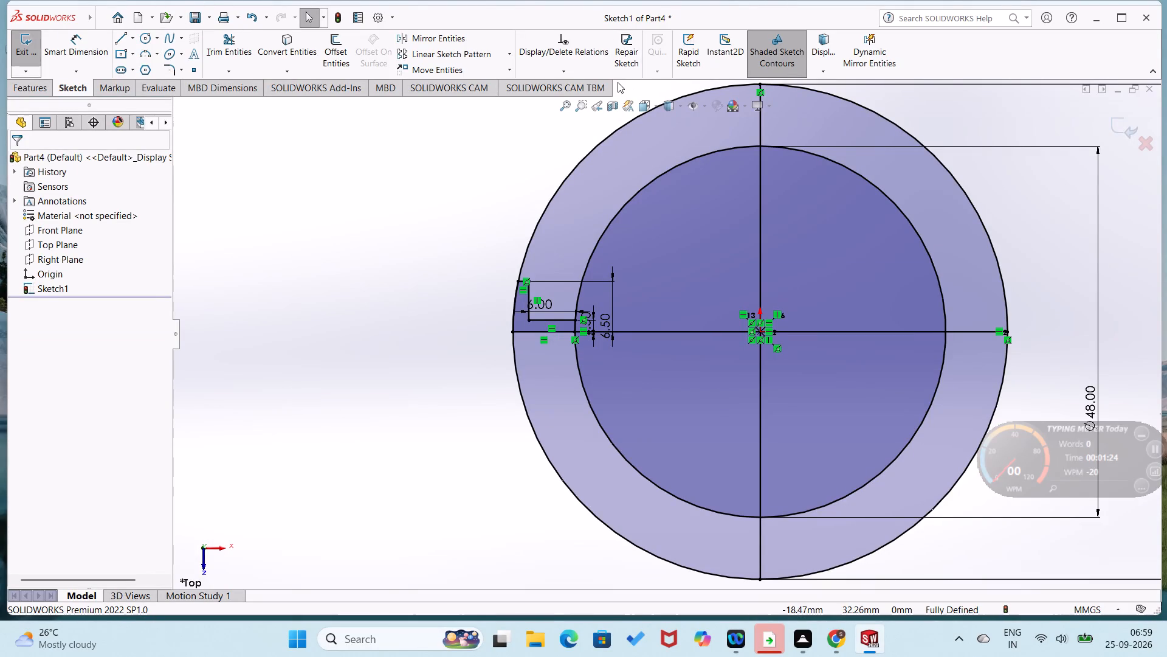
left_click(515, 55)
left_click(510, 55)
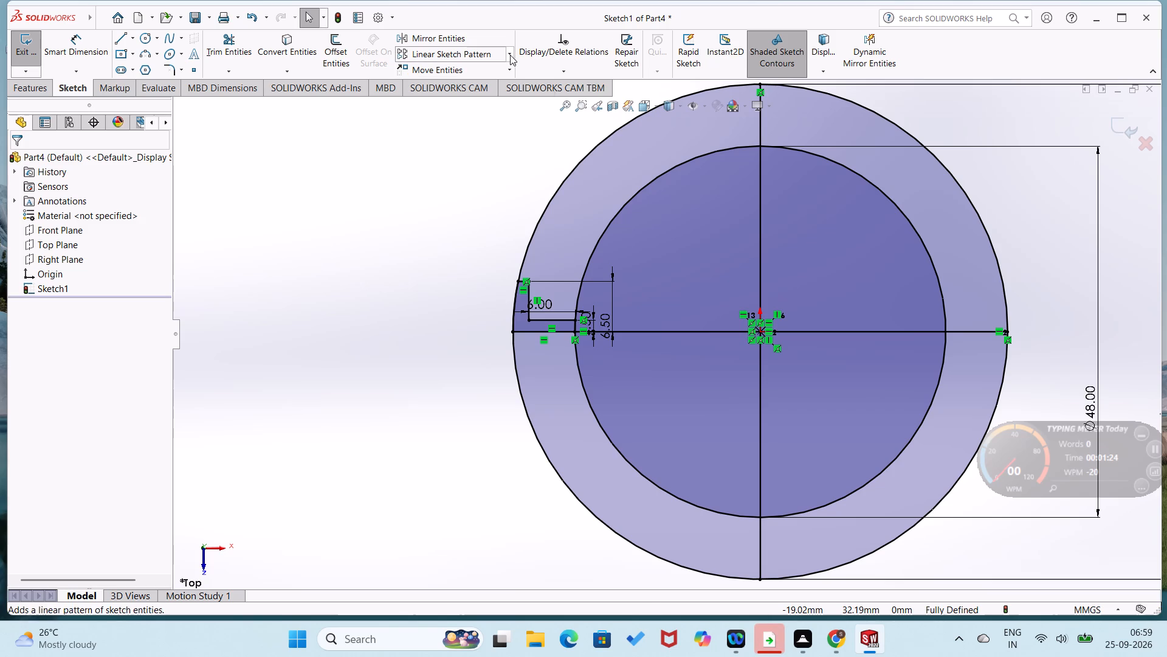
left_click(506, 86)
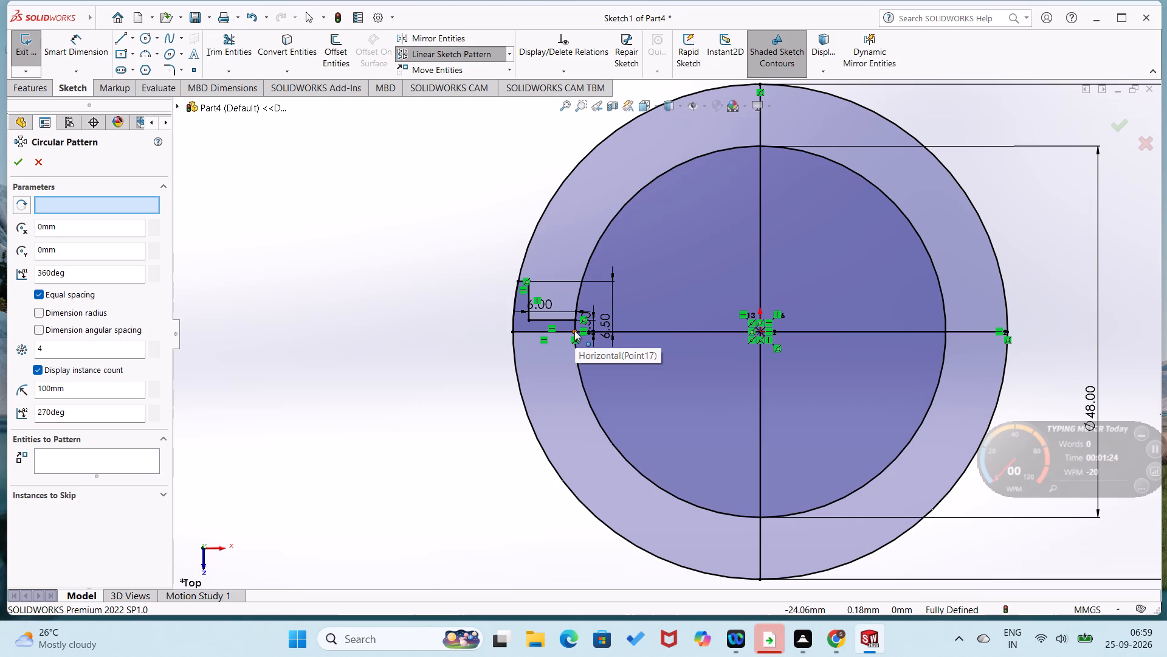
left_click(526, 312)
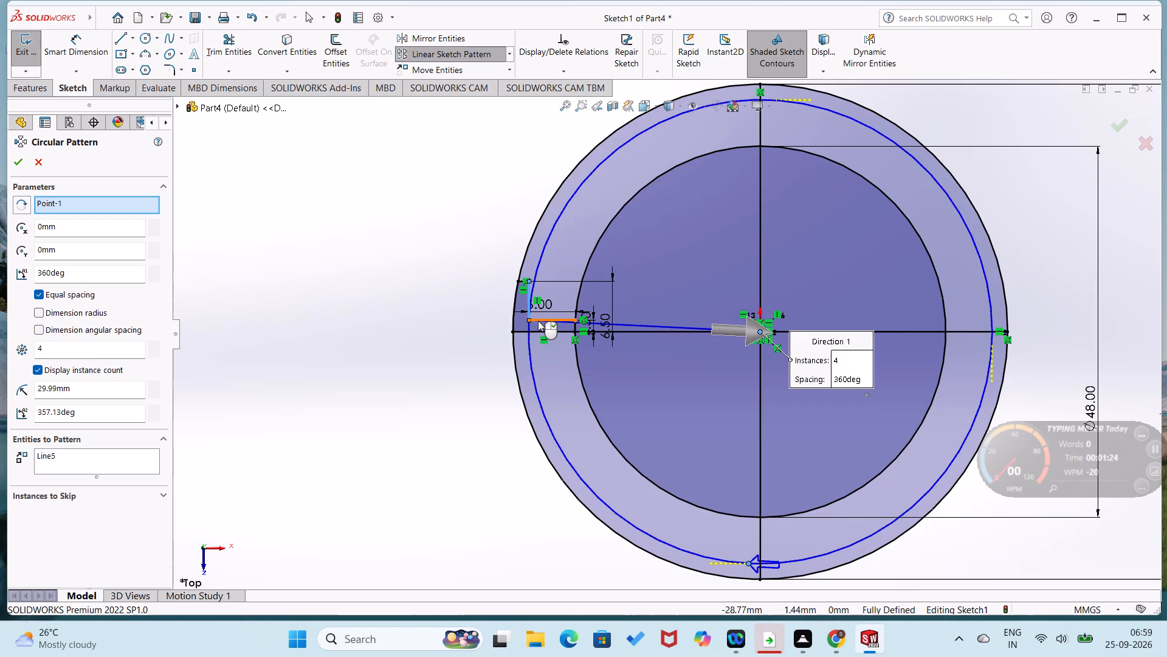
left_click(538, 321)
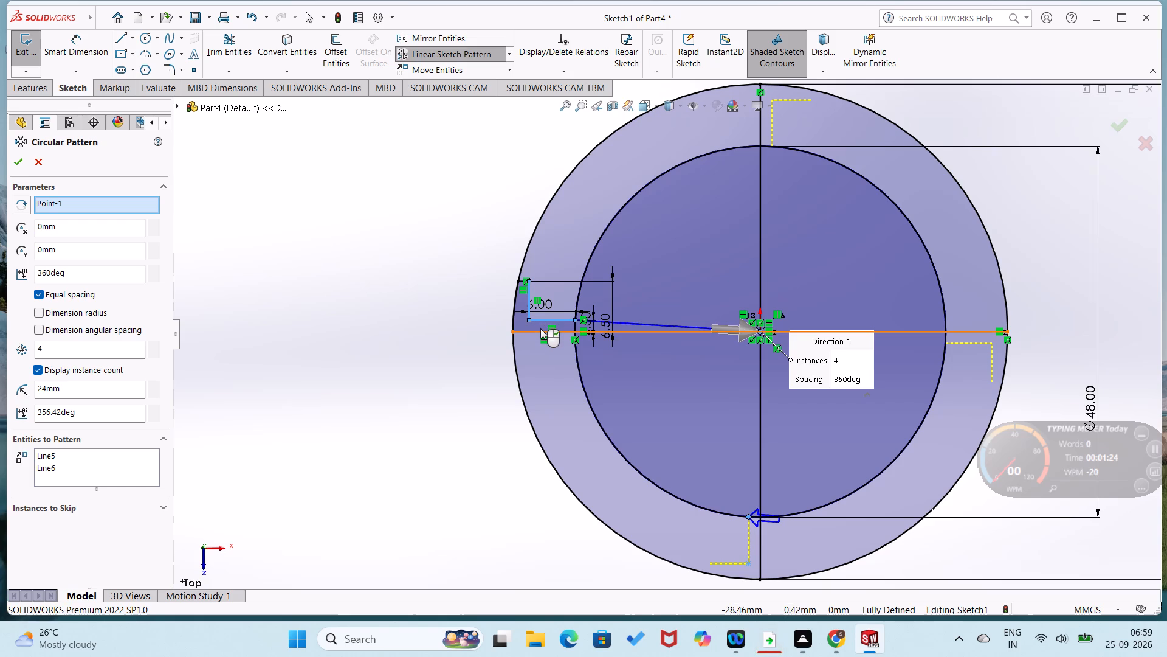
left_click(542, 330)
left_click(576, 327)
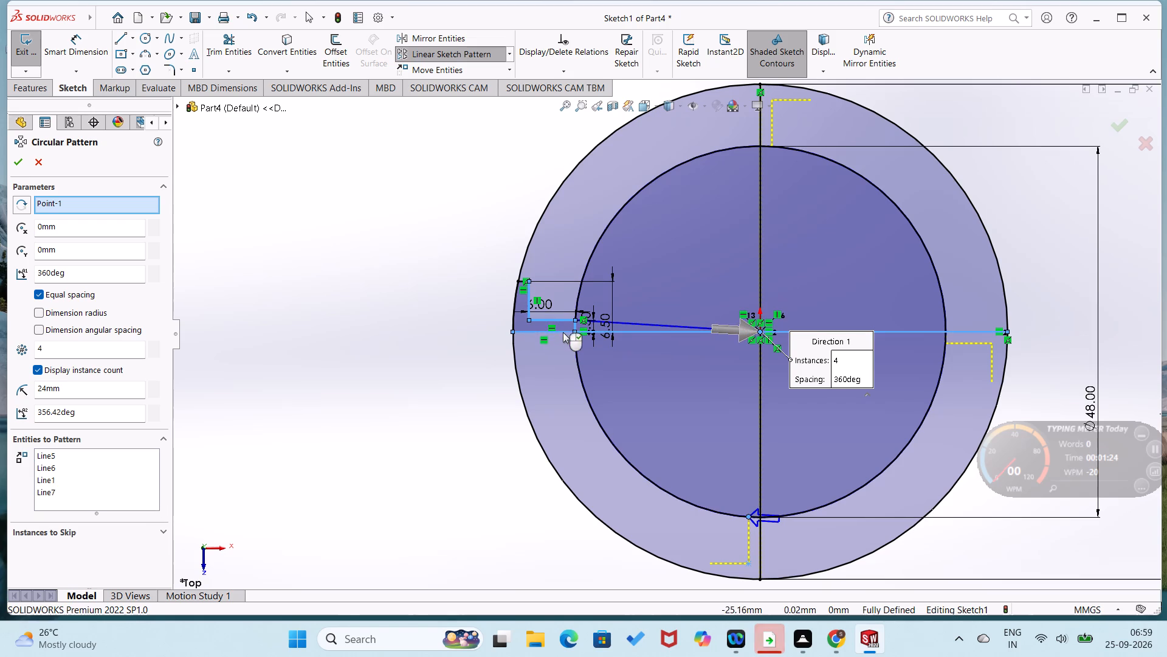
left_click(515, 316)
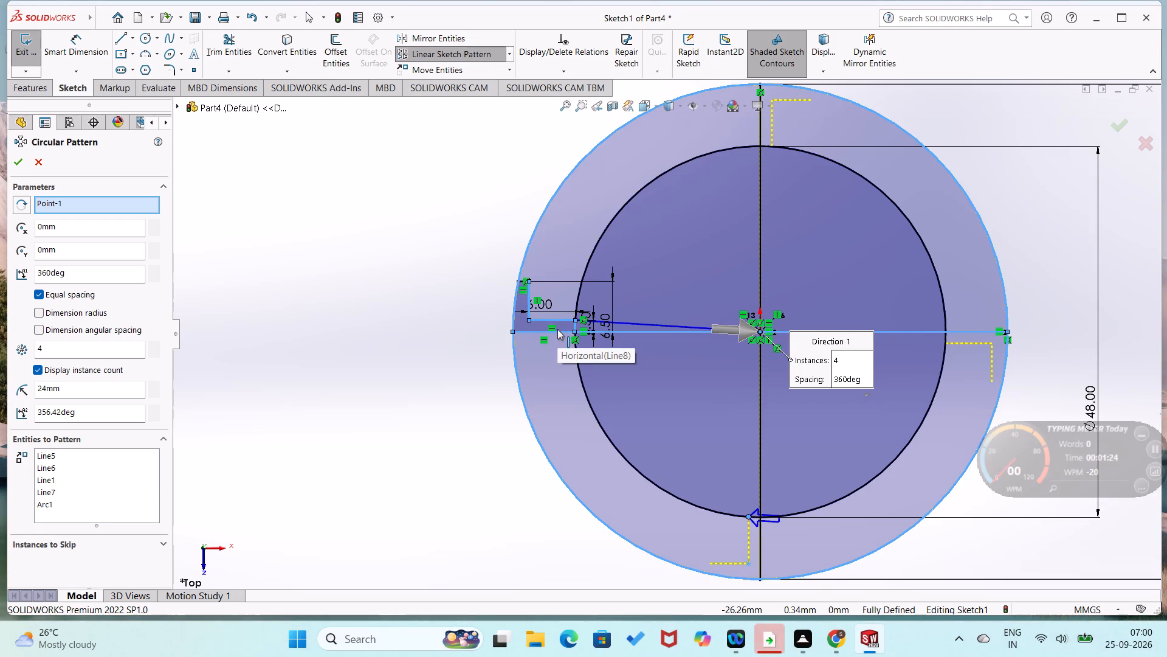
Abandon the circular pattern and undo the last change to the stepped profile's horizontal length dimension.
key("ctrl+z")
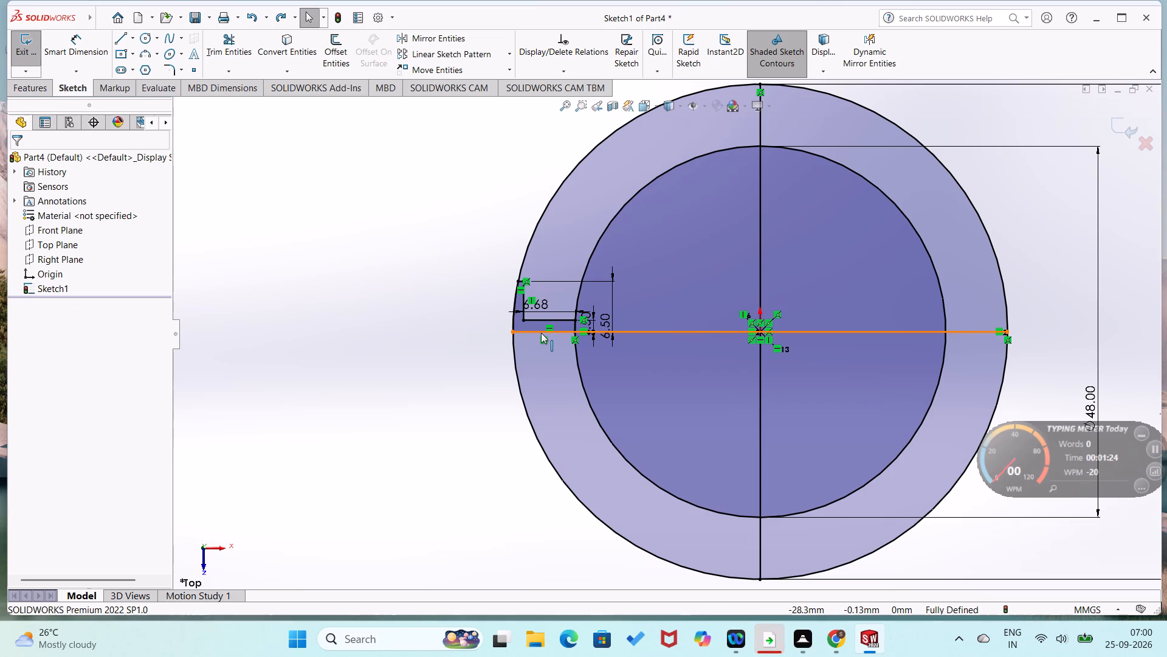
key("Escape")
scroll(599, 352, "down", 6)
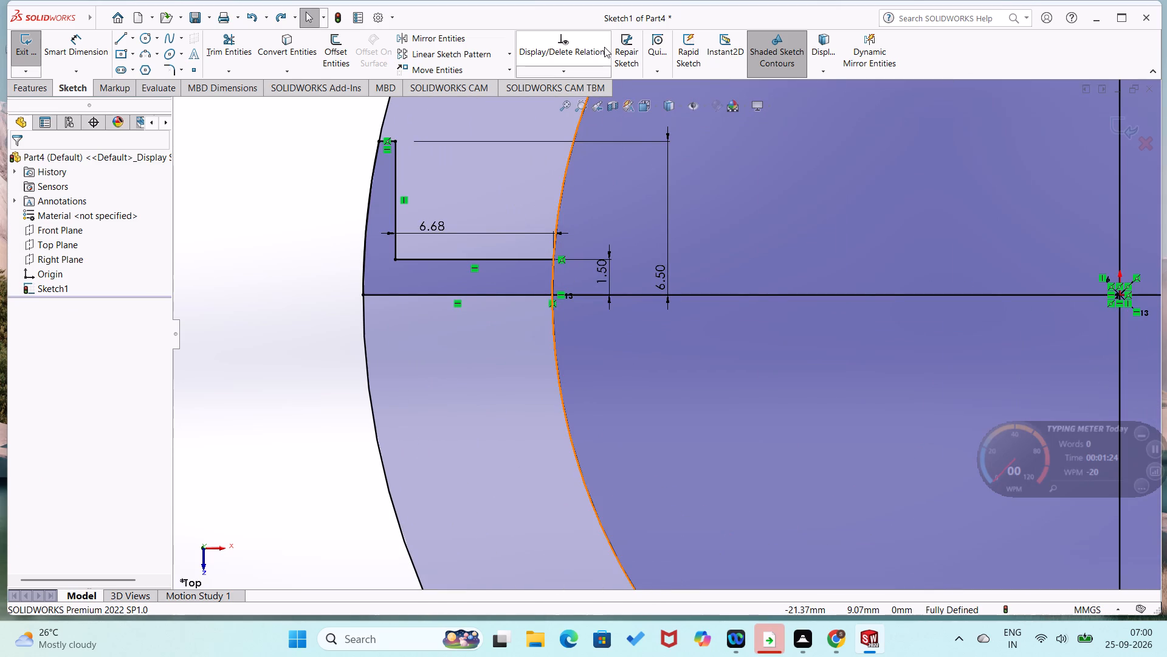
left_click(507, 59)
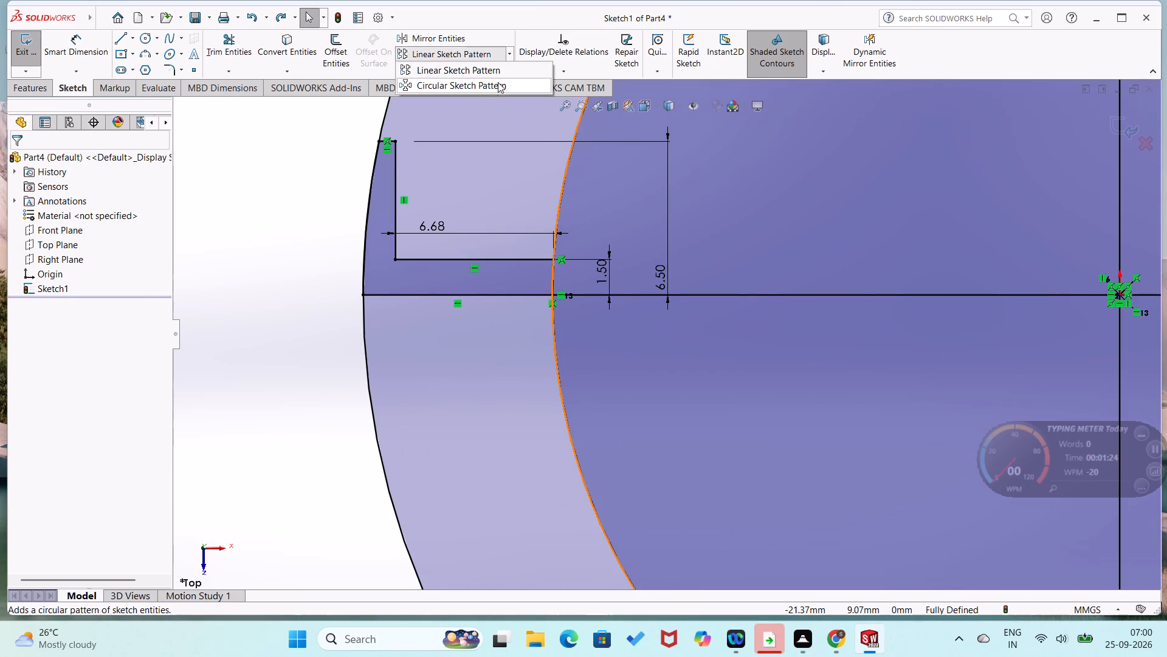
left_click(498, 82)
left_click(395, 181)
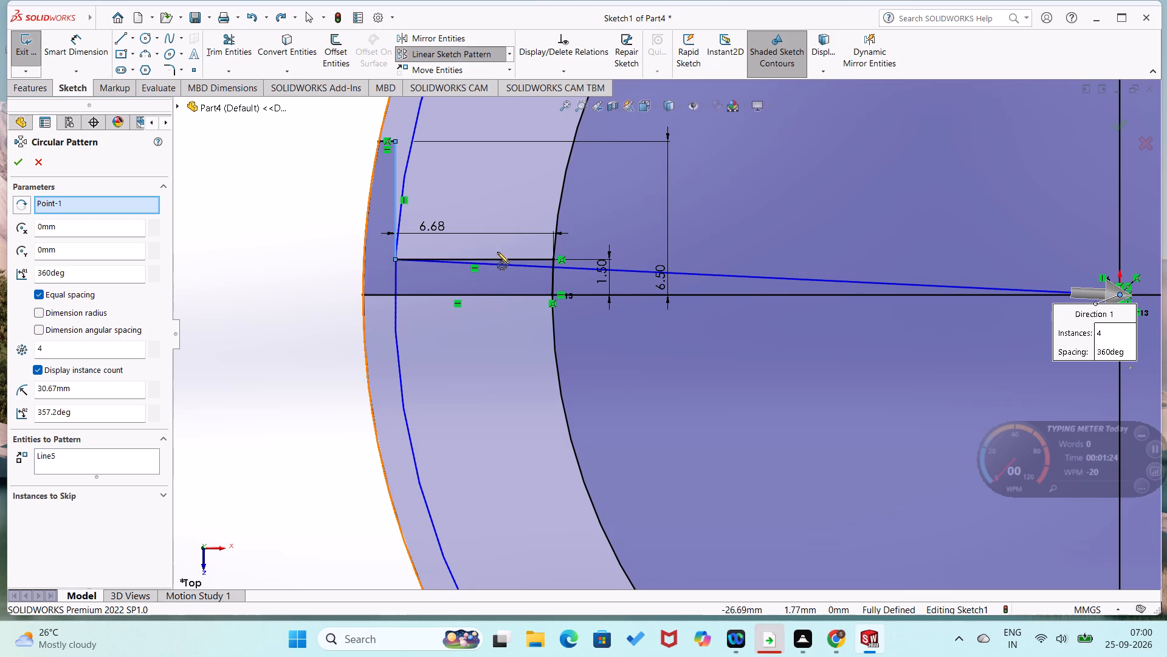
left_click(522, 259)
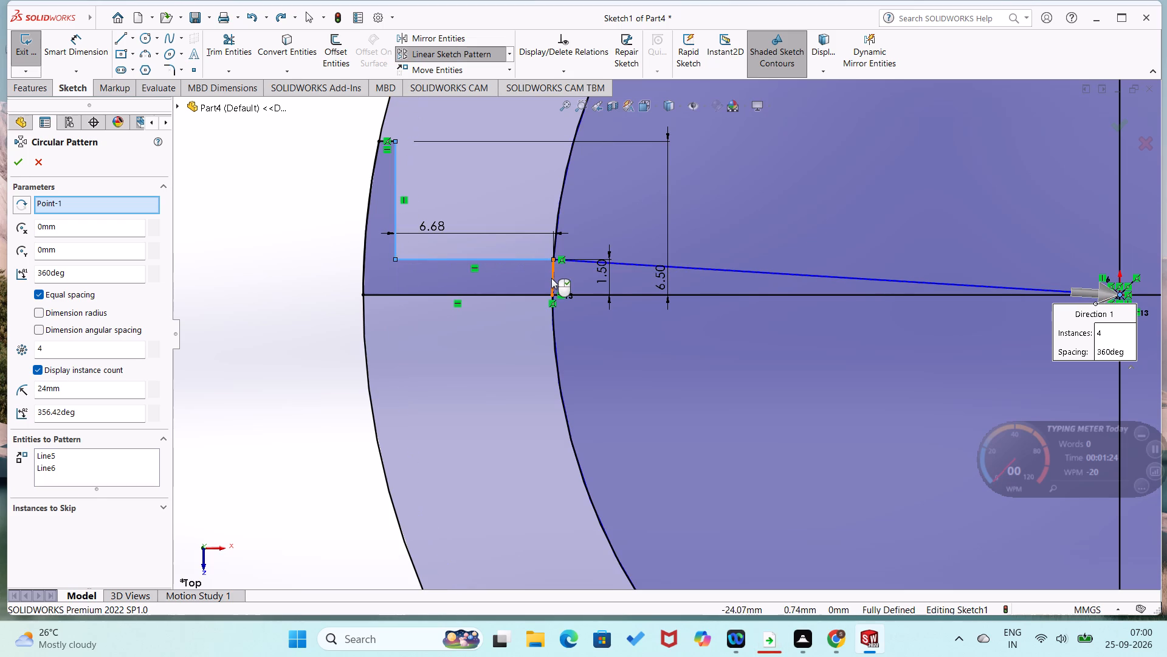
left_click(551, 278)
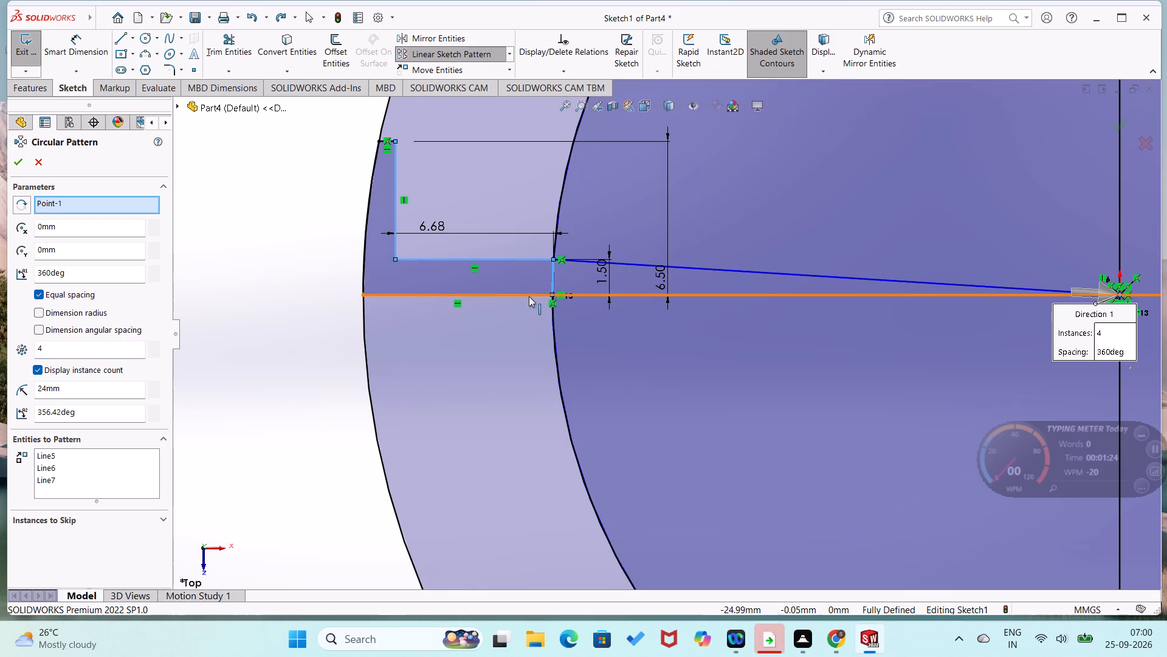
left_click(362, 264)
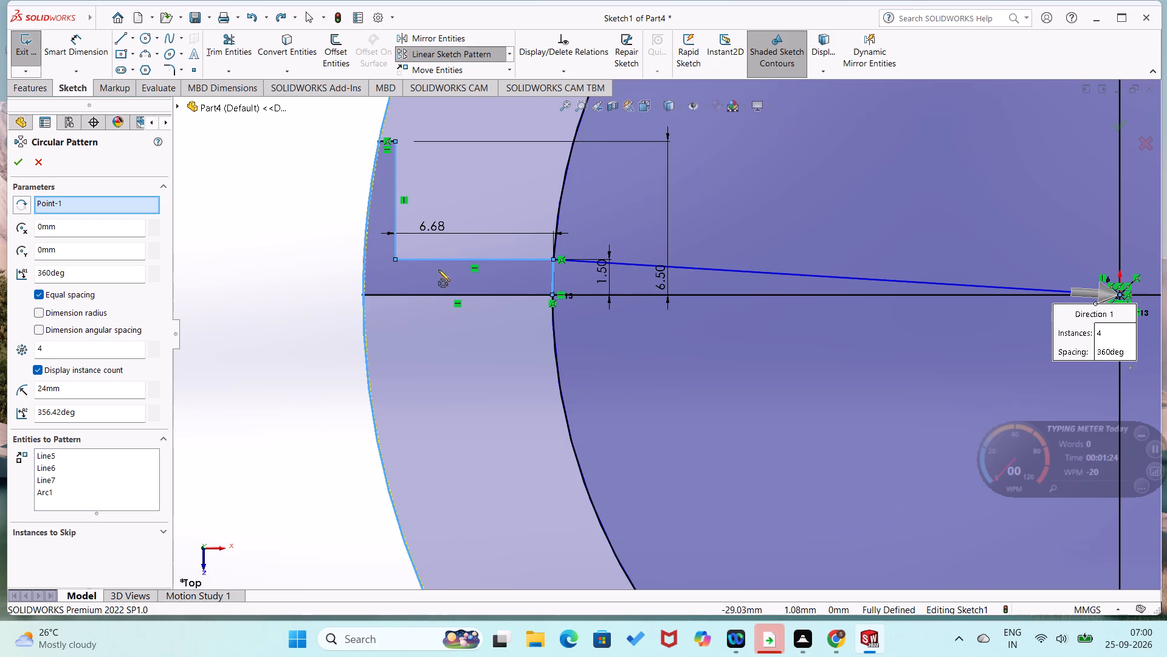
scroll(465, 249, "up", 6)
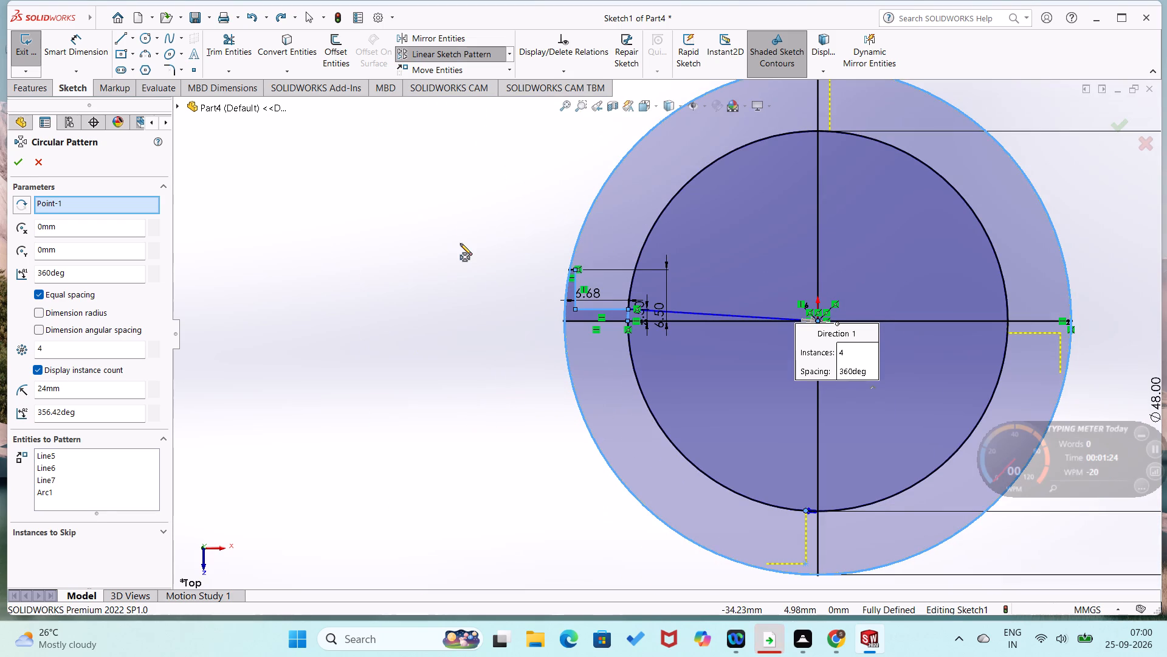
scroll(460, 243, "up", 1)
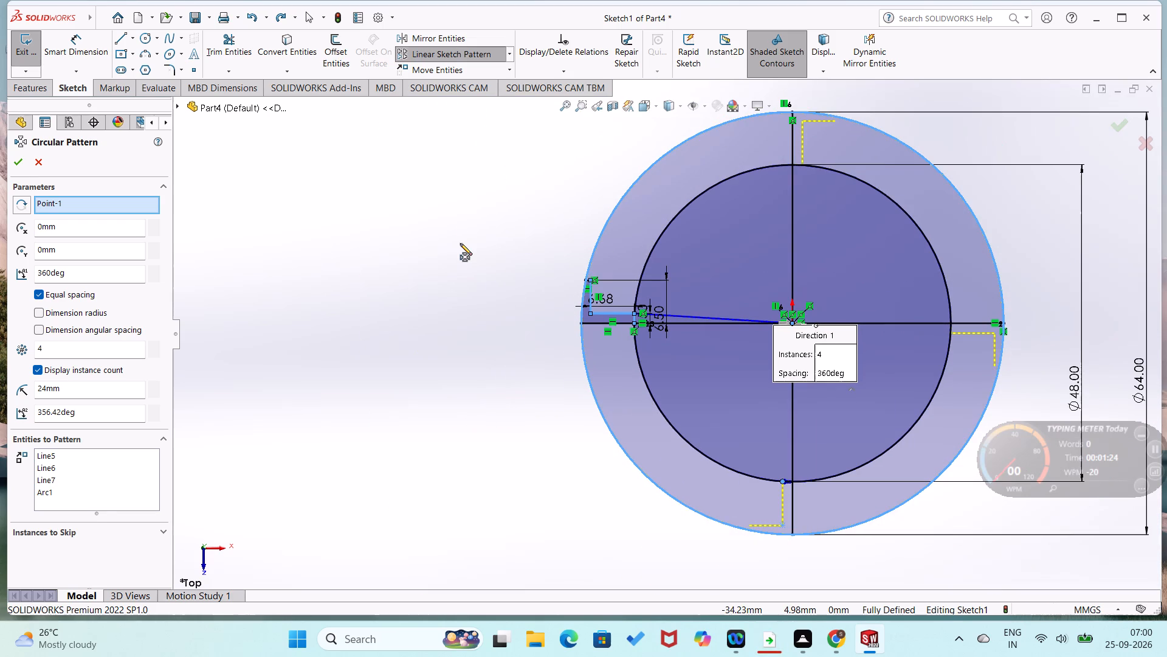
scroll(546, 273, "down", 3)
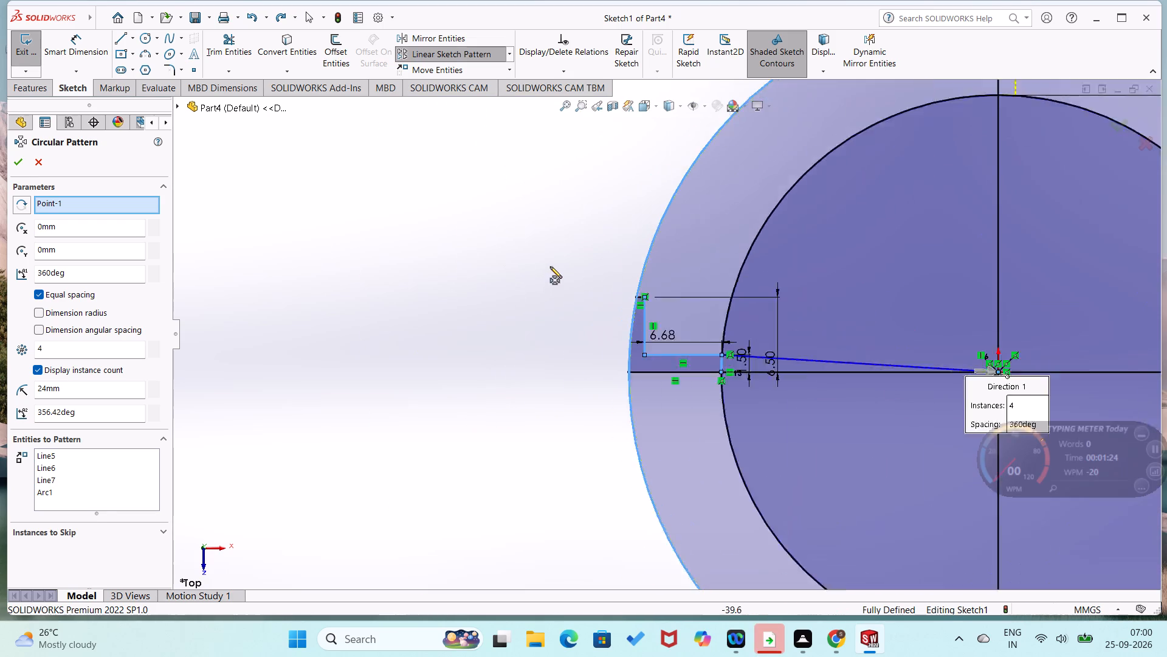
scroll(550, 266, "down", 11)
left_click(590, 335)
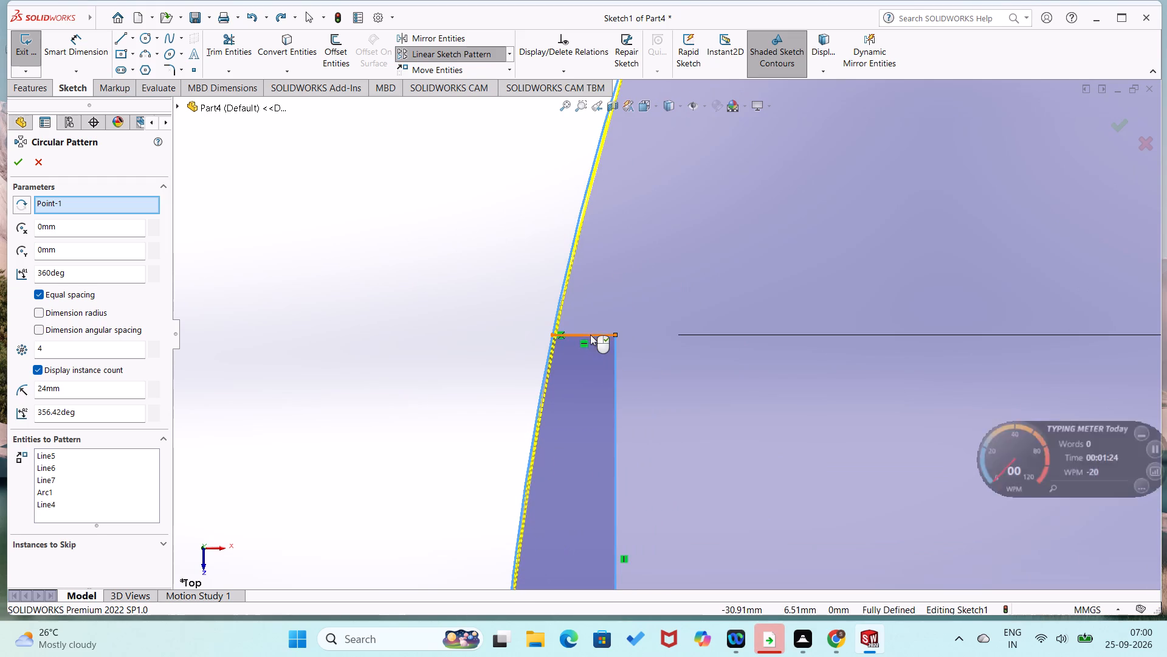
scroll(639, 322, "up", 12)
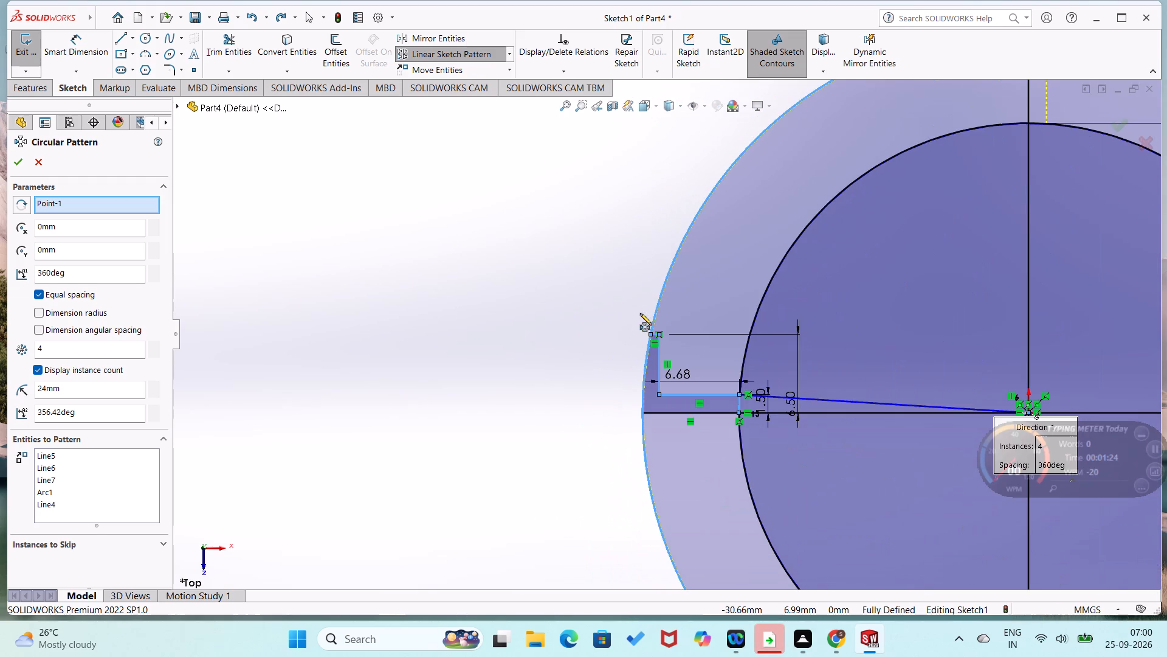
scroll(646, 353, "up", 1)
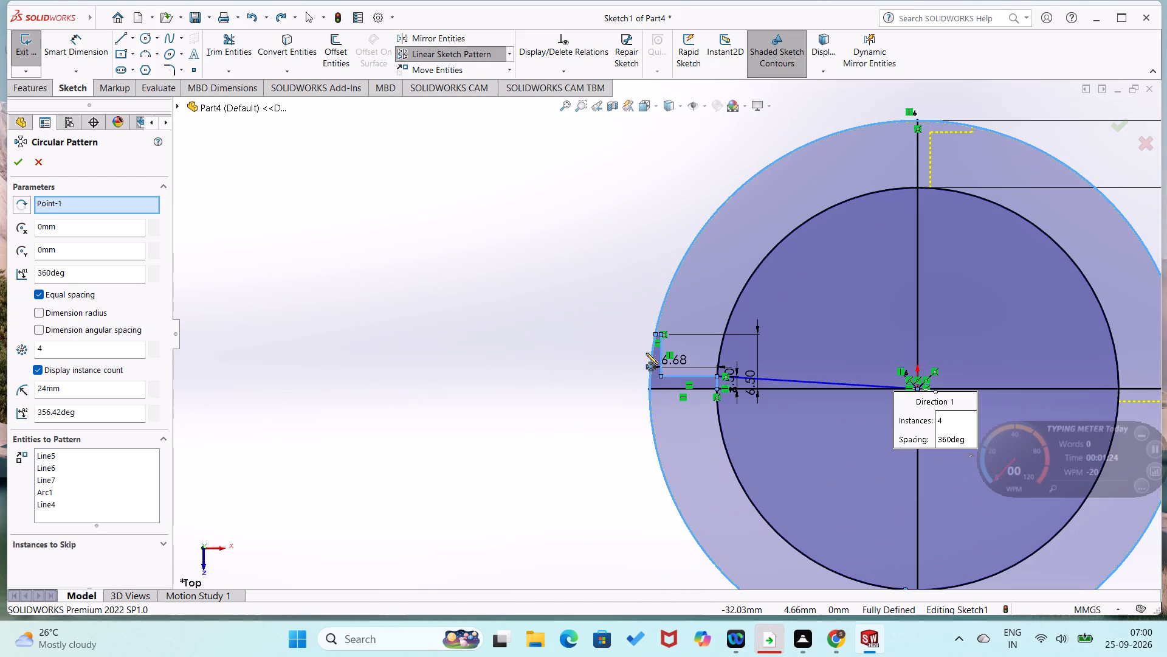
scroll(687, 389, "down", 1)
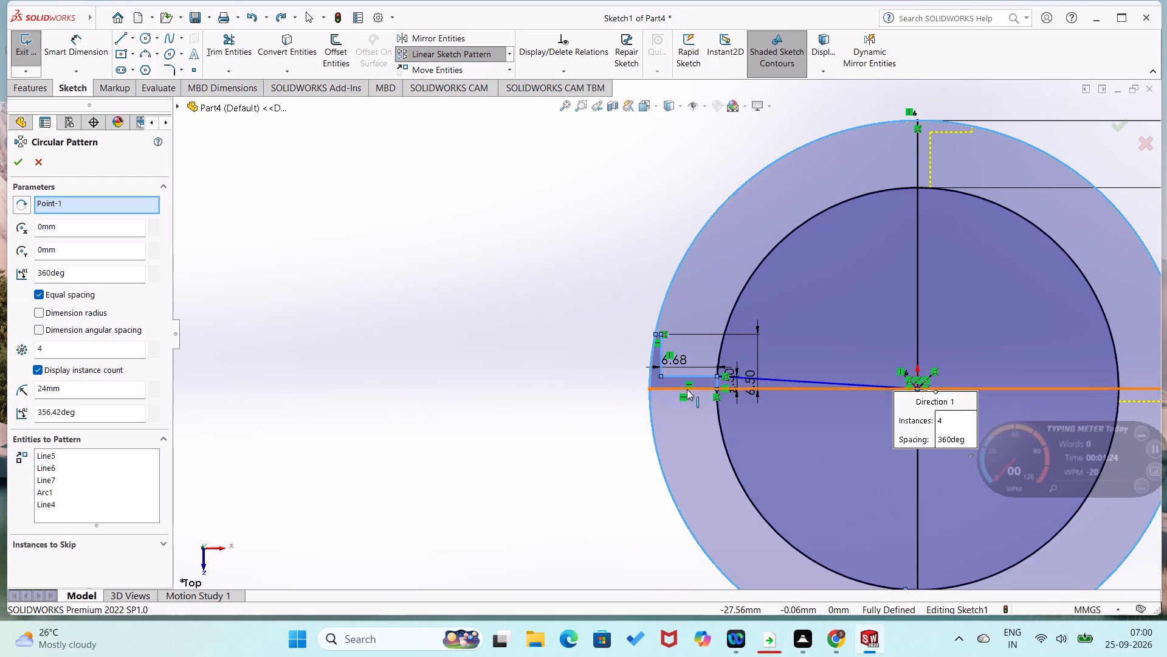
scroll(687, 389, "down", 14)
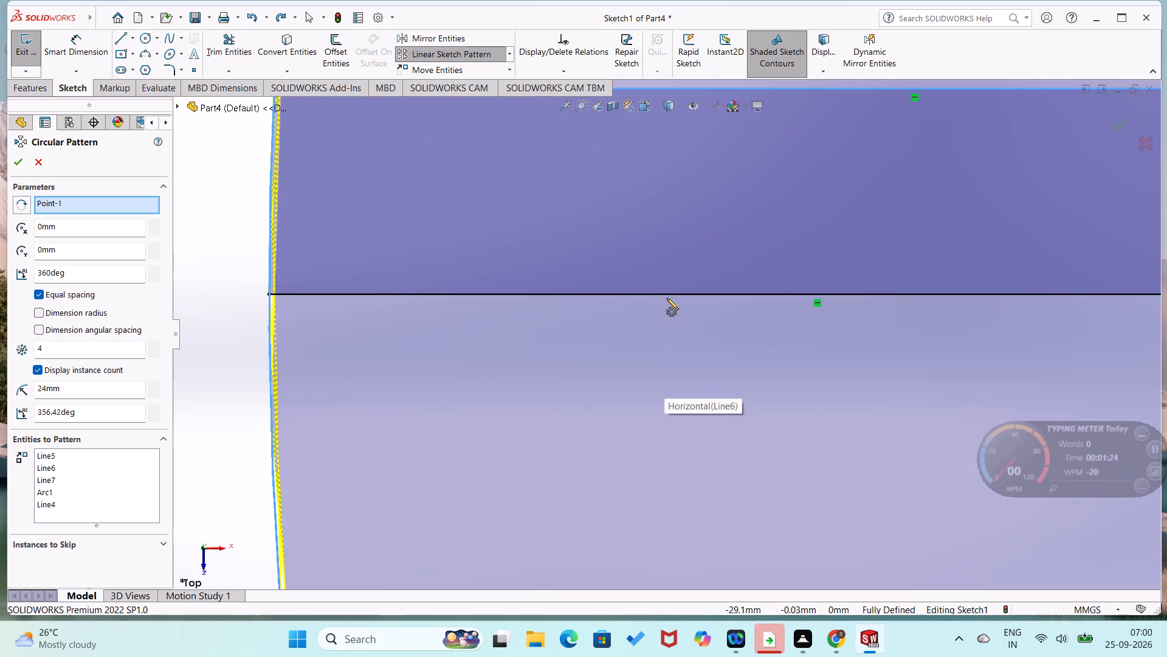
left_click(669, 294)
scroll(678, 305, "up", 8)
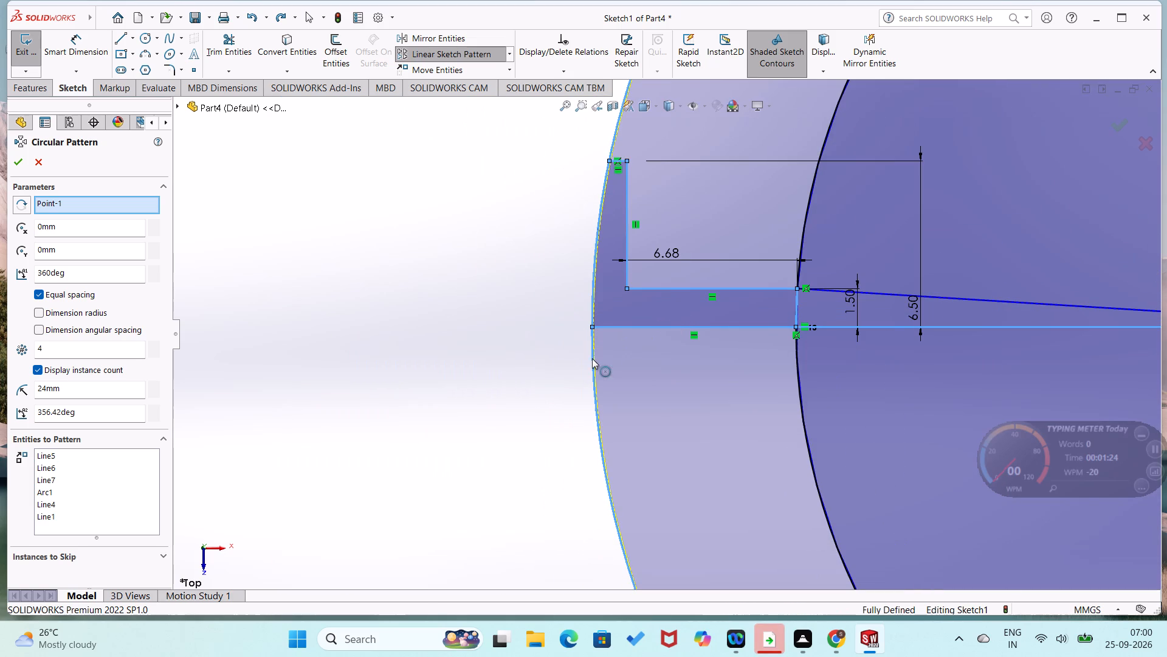
Abandon the circular pattern and undo the stepped profile's horizontal length dimension and its last height change.
key("ctrl+z")
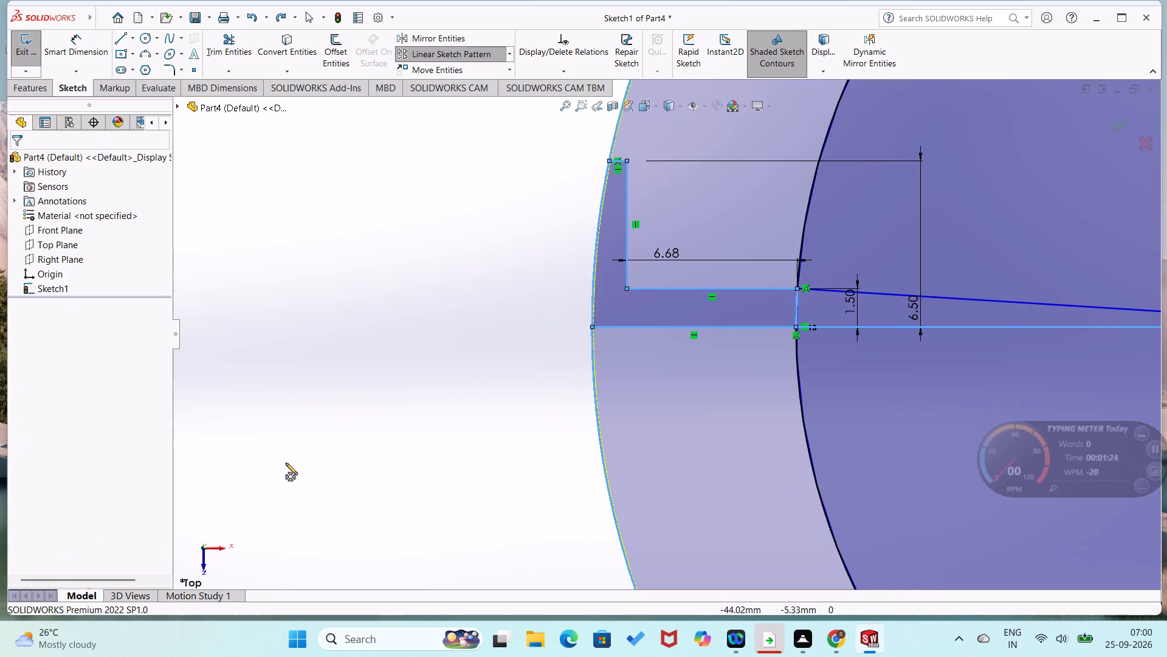
left_click(307, 419)
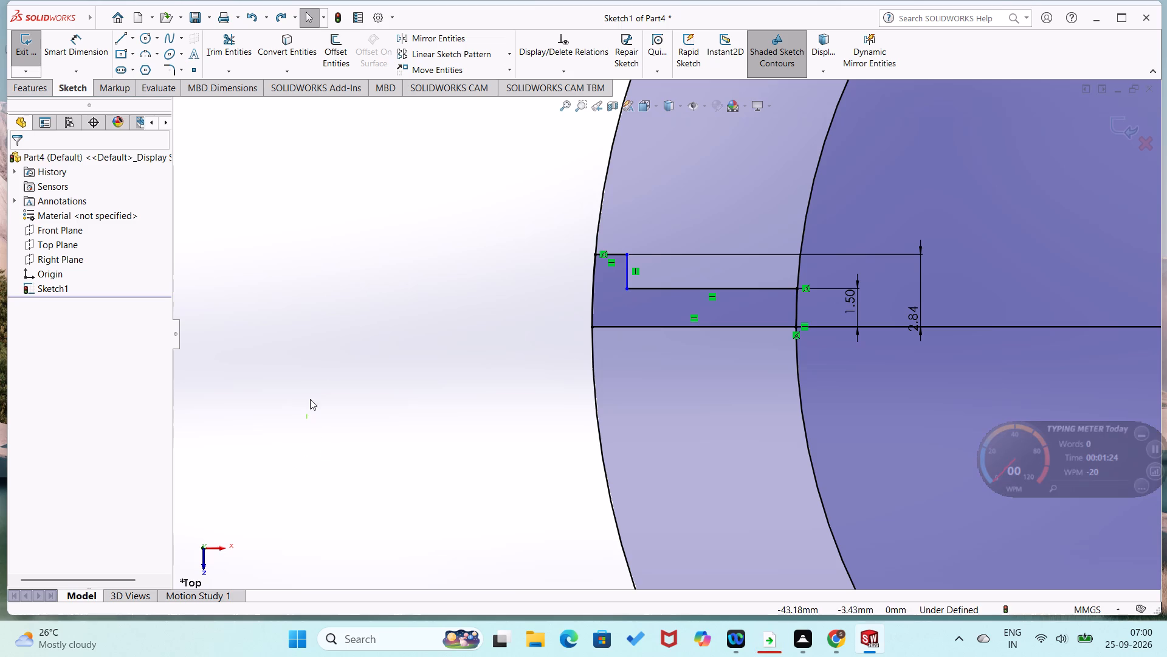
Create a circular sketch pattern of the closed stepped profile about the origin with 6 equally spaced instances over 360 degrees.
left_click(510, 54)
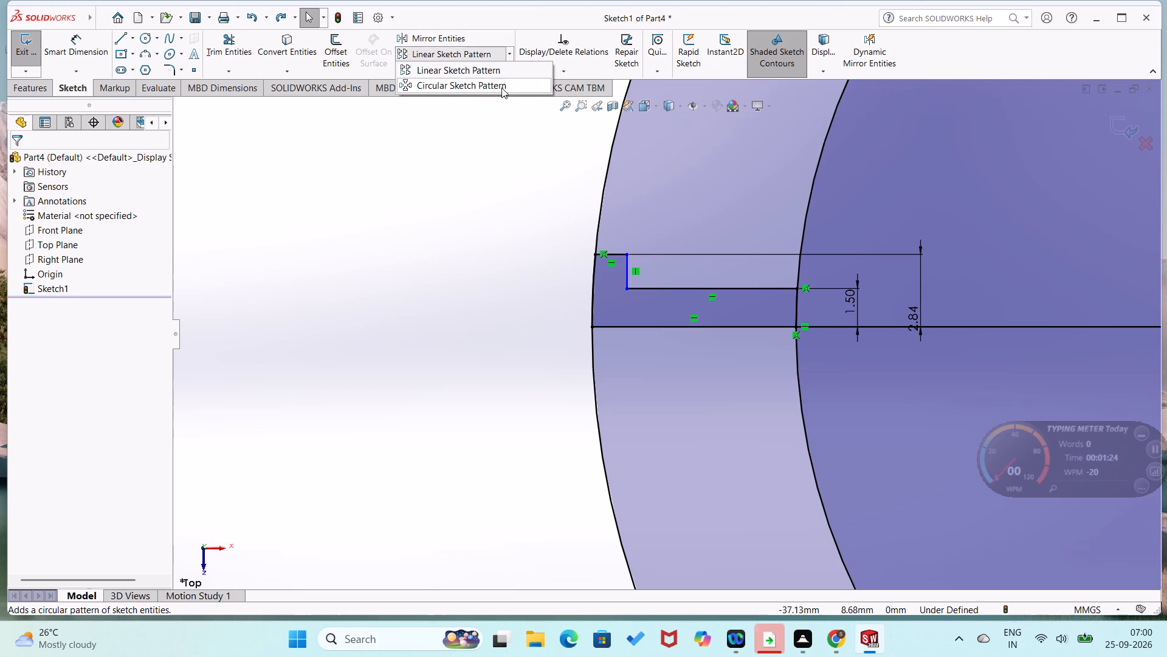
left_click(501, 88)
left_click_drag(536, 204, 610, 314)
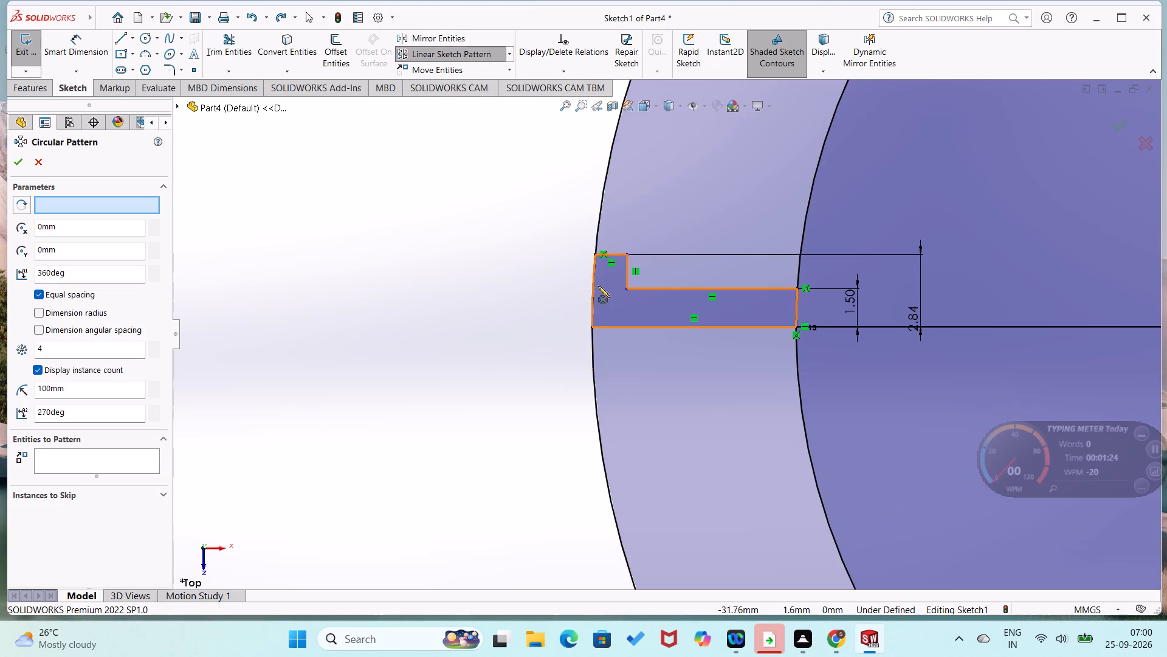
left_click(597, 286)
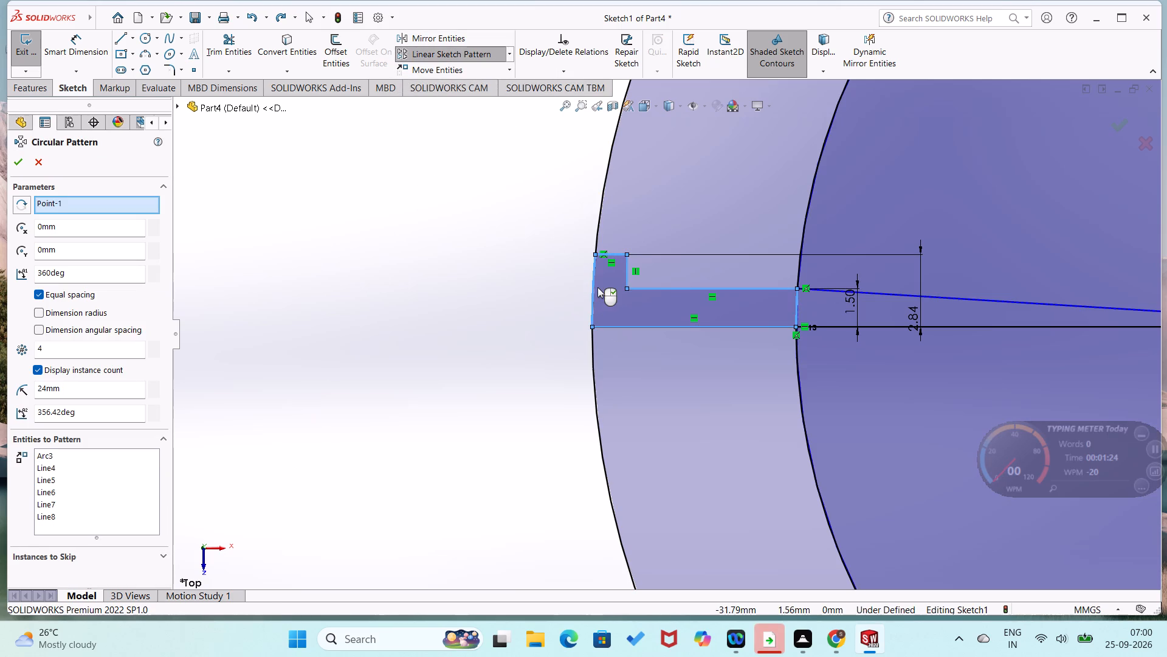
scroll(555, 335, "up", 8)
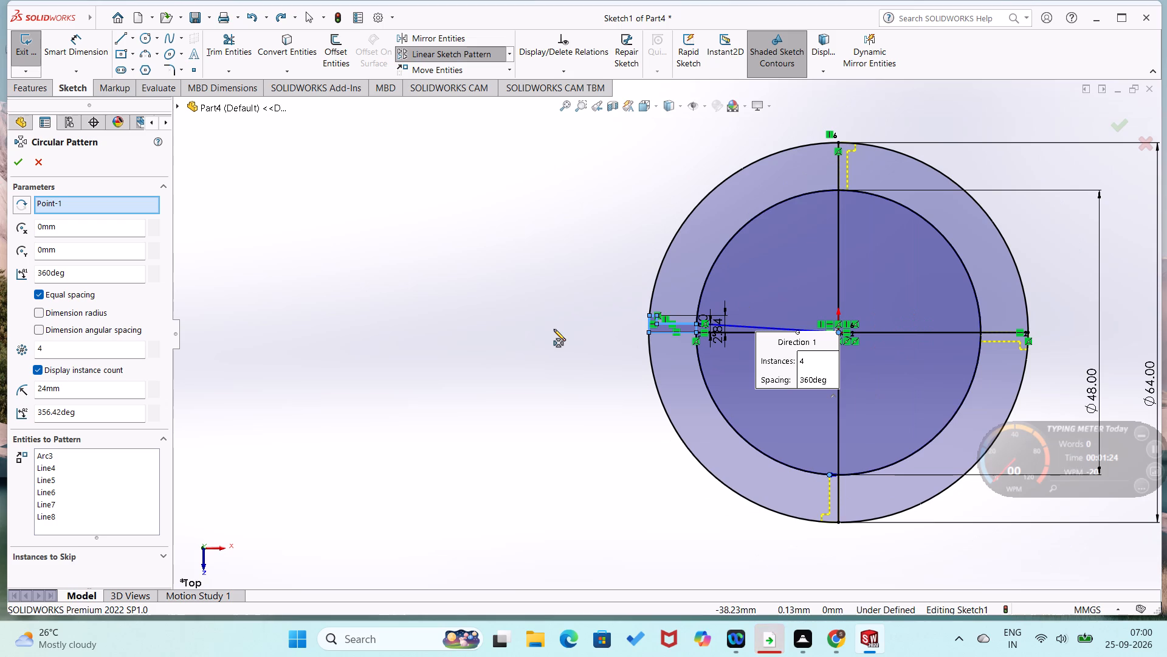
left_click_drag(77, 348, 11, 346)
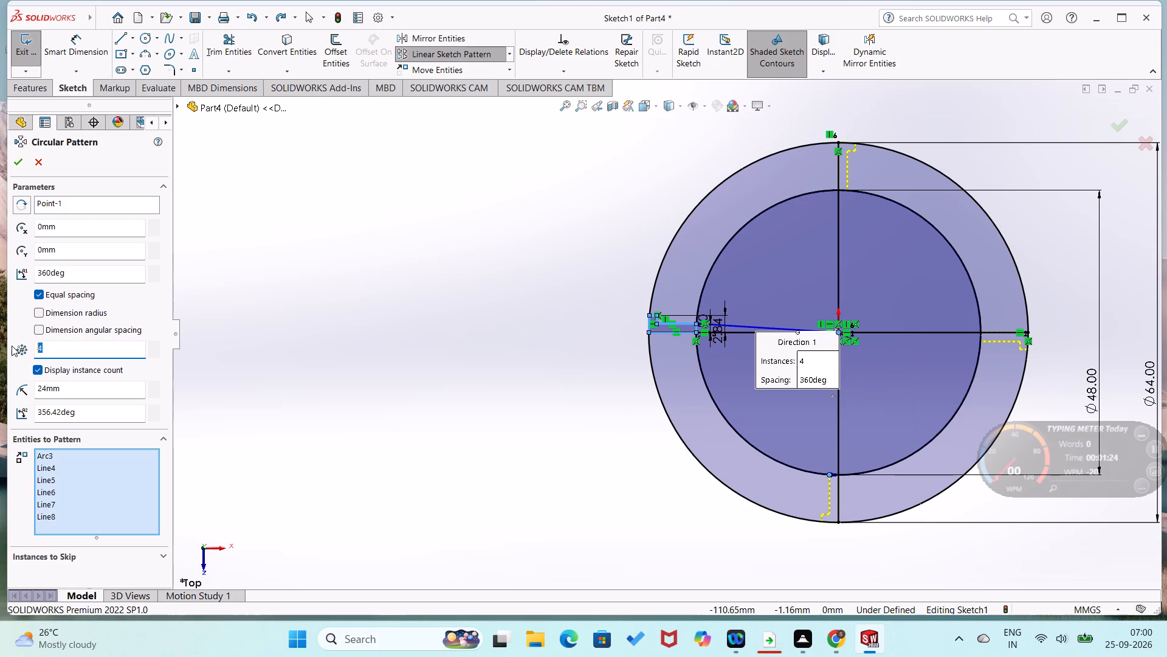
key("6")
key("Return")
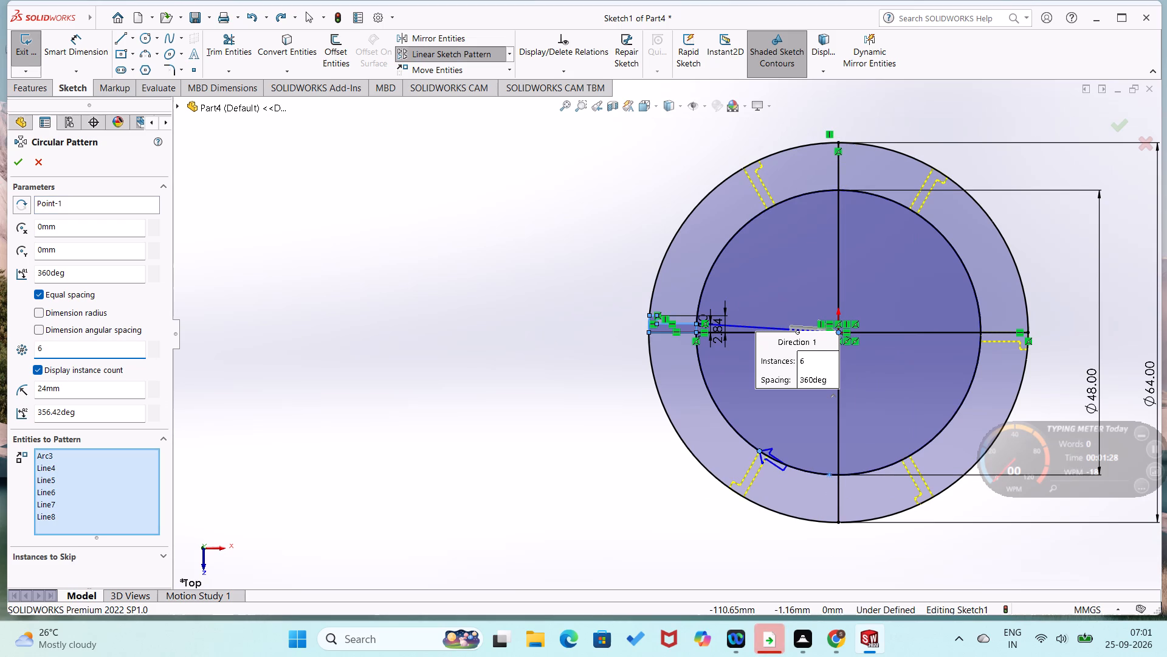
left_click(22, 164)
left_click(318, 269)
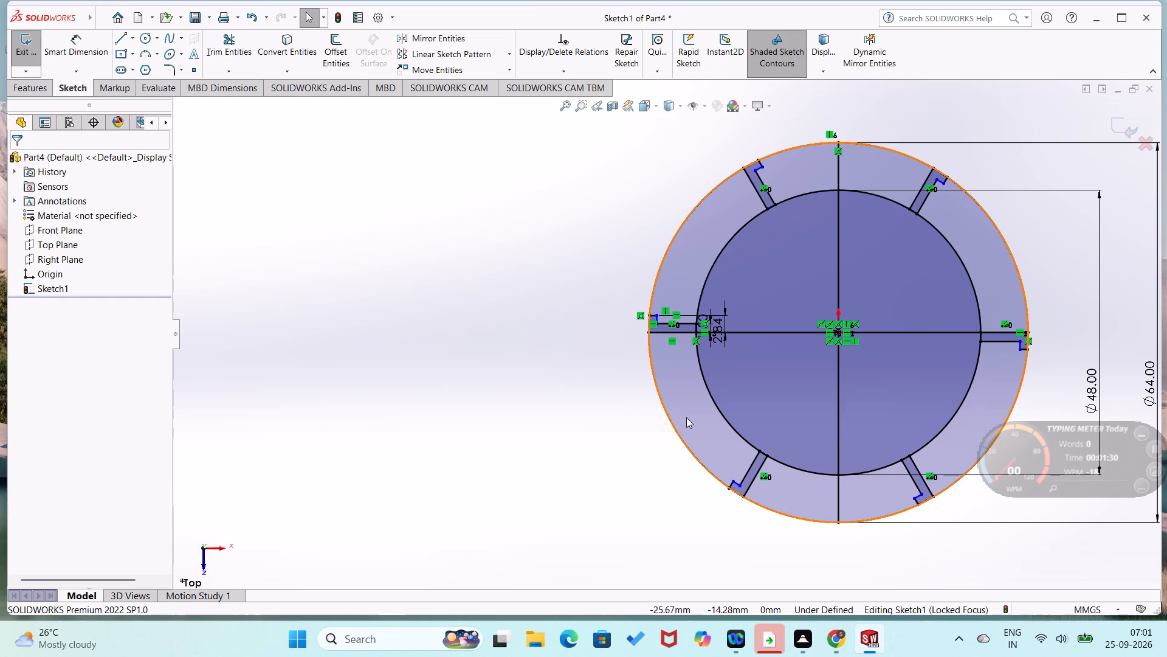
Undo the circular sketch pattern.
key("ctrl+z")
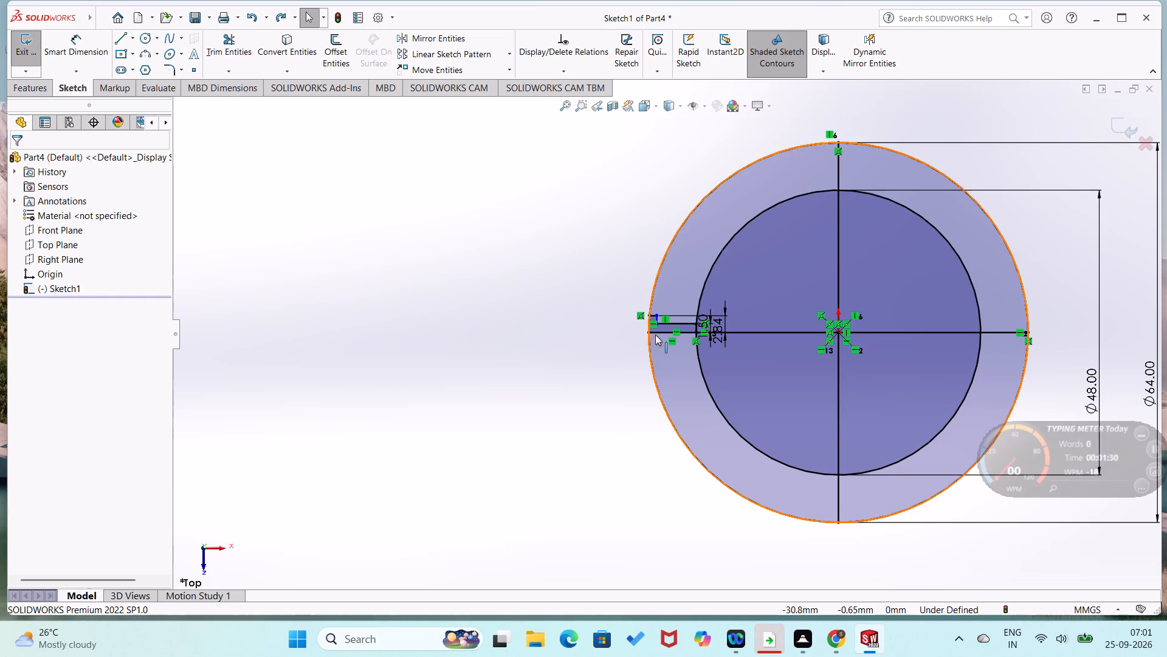
Dimension the stepped profile's longer inner horizontal line, which ends on the inner circle, to 6 mm.
scroll(654, 333, "down", 9)
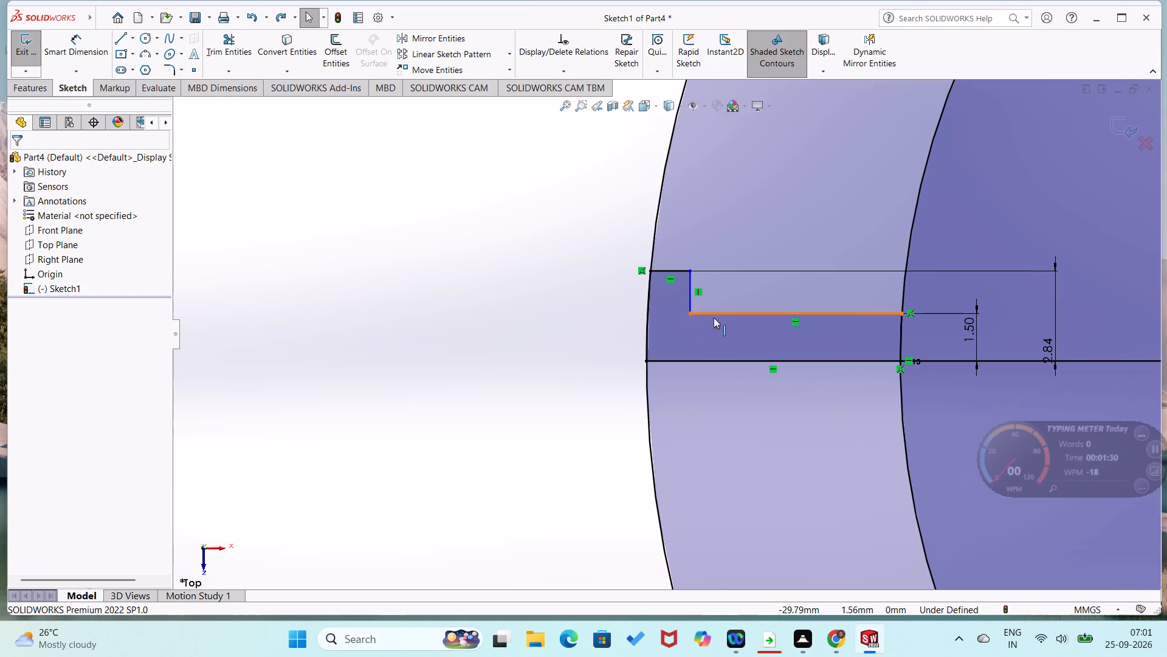
right_click_drag(617, 366, 618, 265)
left_click(731, 313)
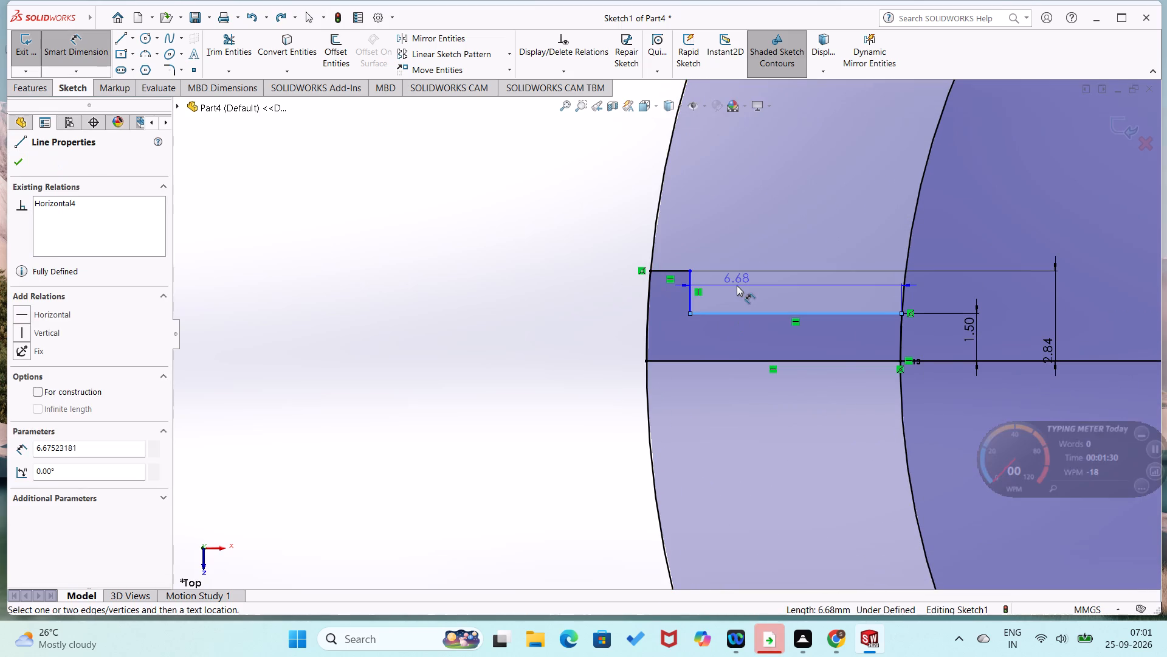
left_click(737, 285)
key("6")
key("Return")
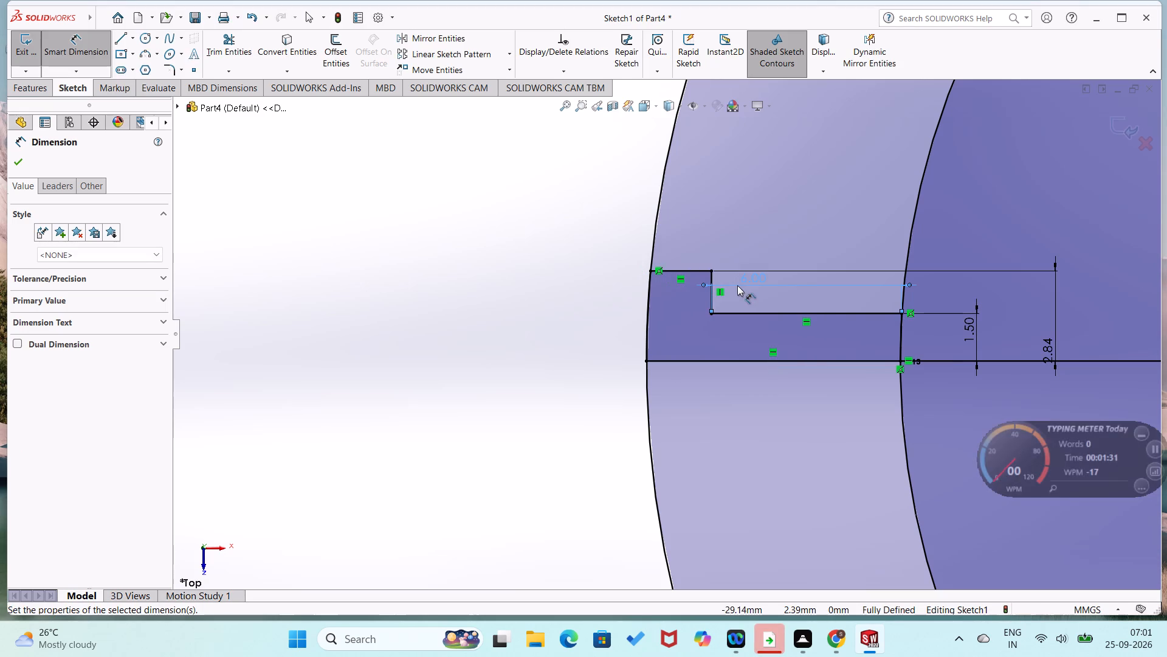
Create a circular sketch pattern of the closed stepped profile about the origin with 6 equally spaced instances over 360 degrees.
left_click(540, 267)
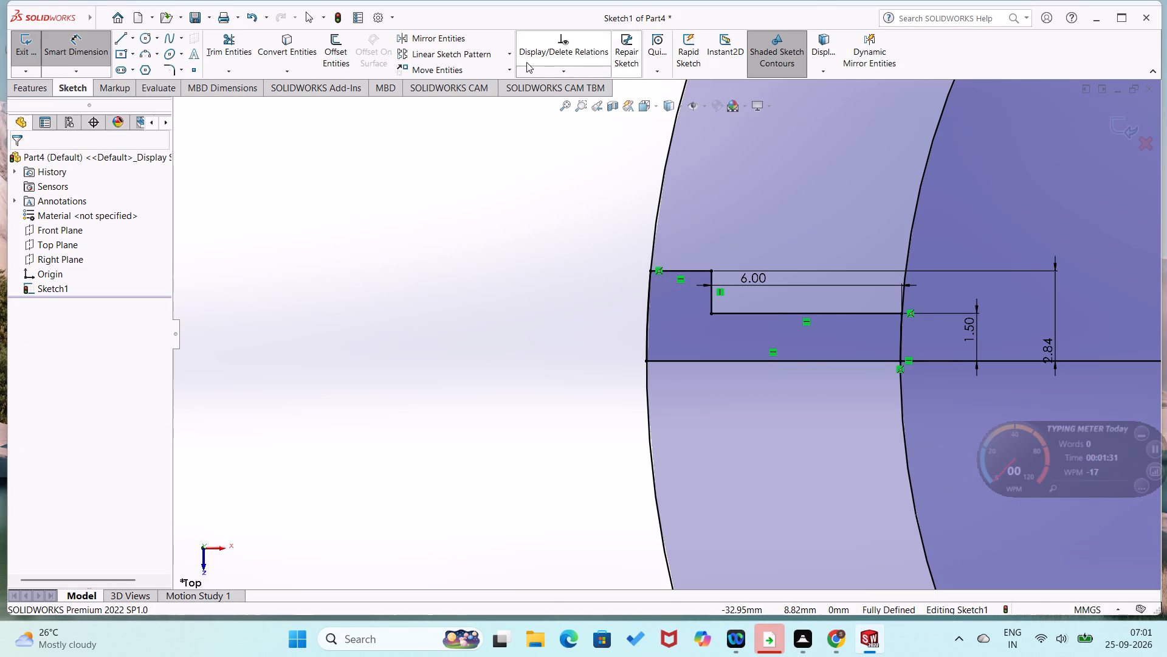
left_click(508, 48)
left_click(498, 87)
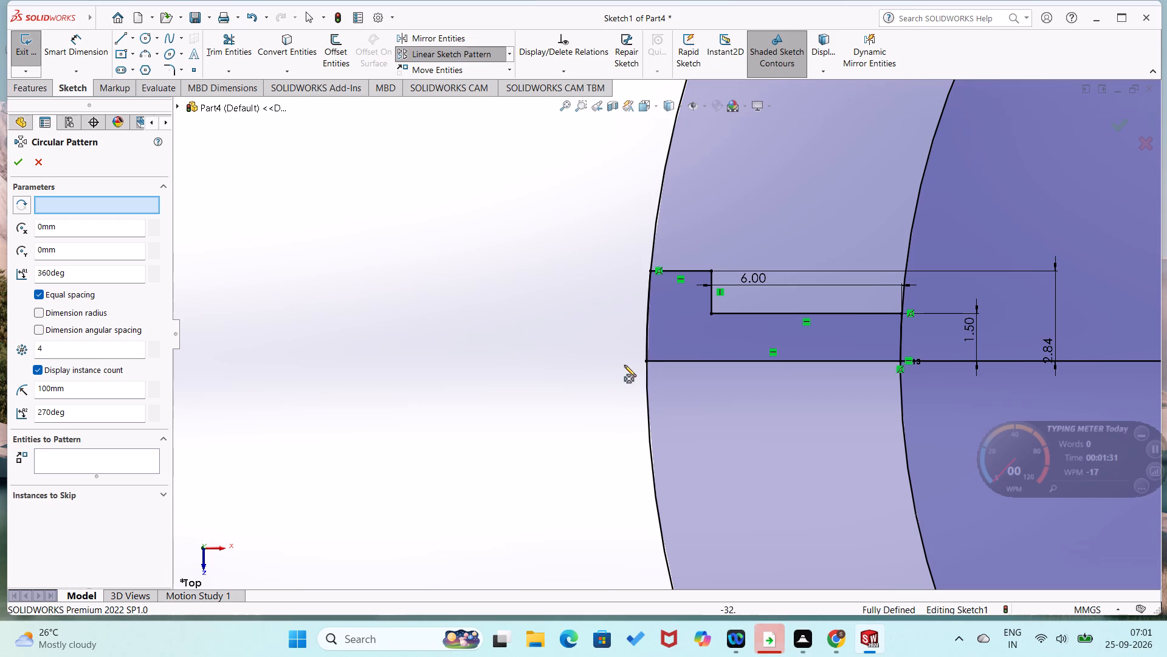
left_click(703, 311)
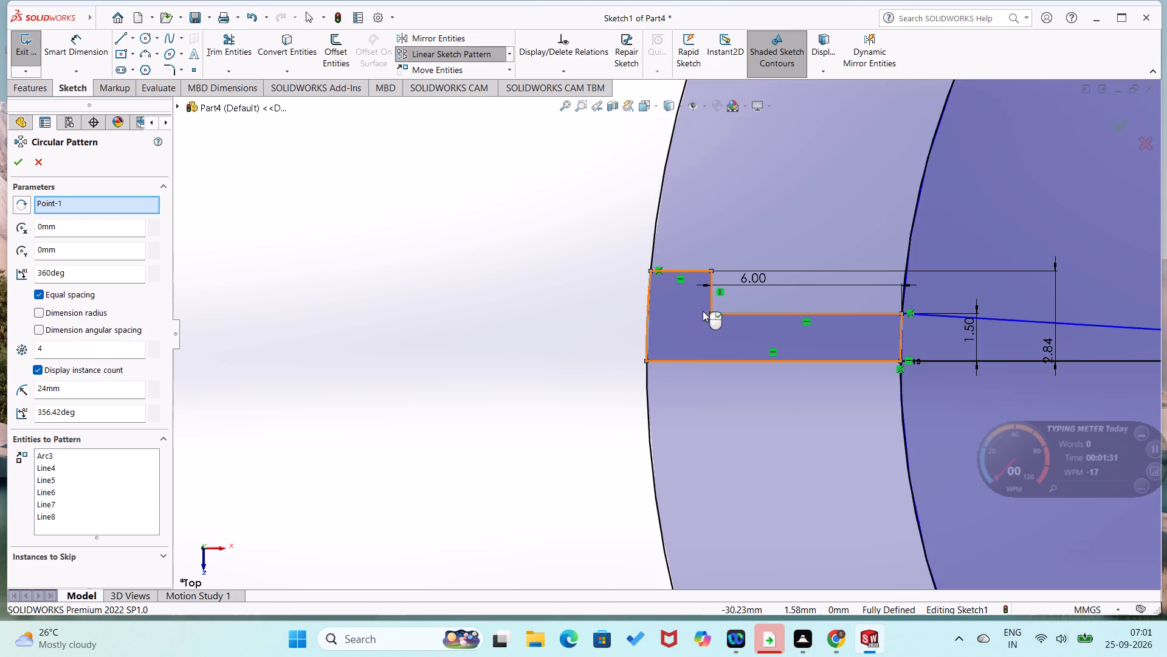
scroll(526, 309, "up", 10)
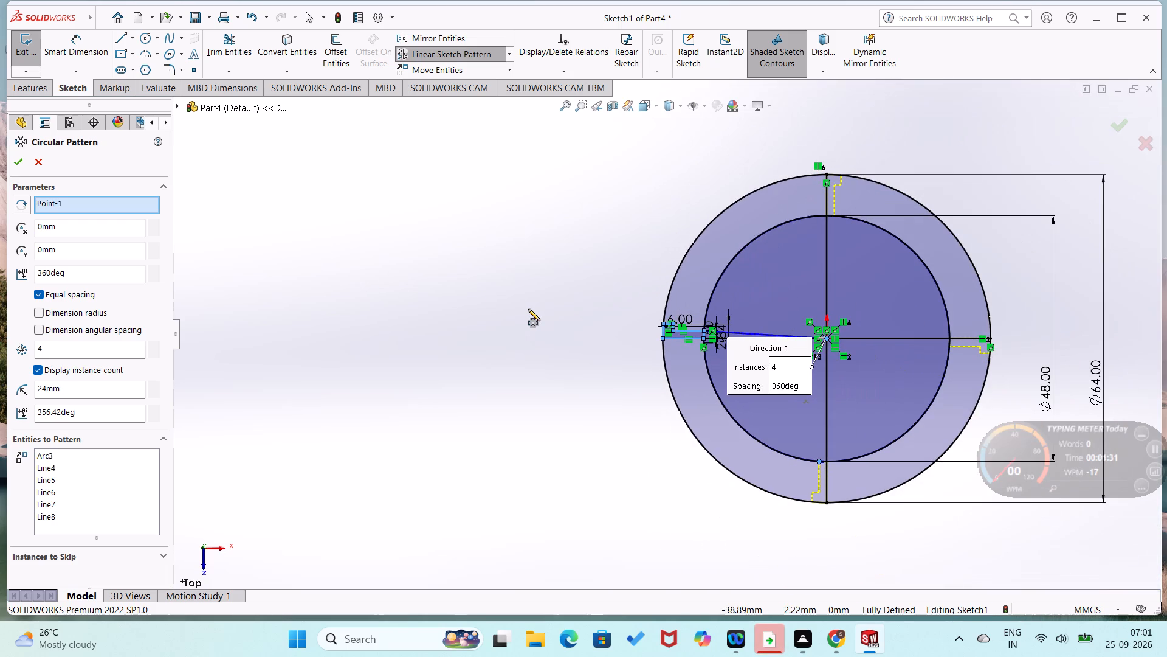
left_click_drag(89, 354, 34, 341)
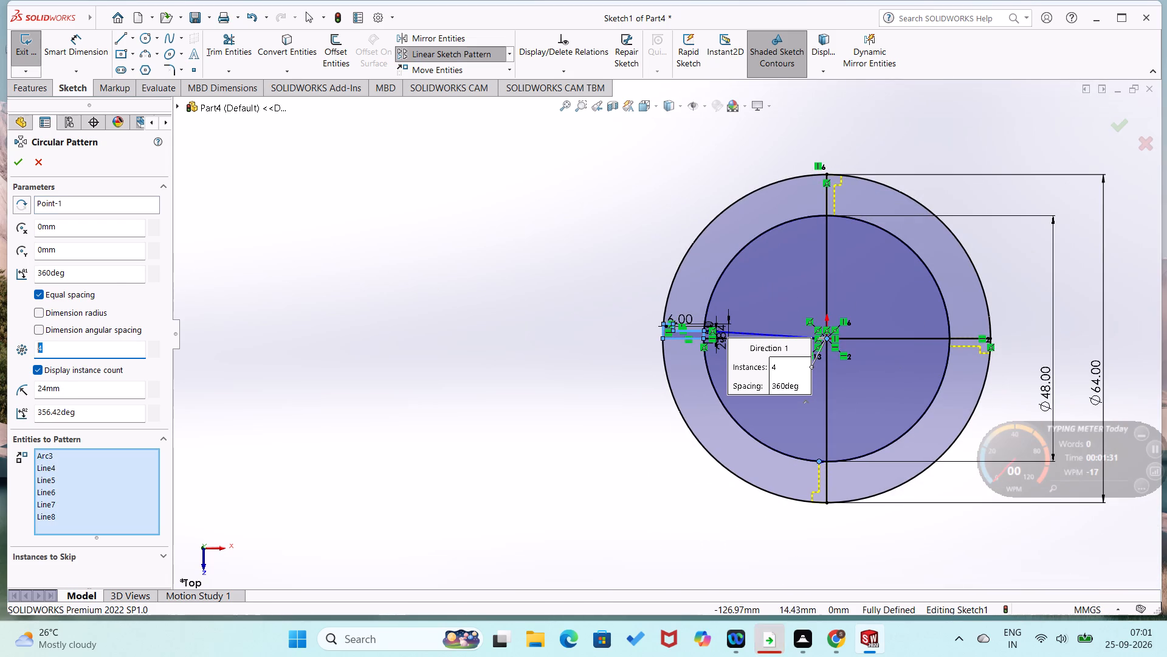
left_click_drag(34, 341, 25, 342)
key("6")
key("Return")
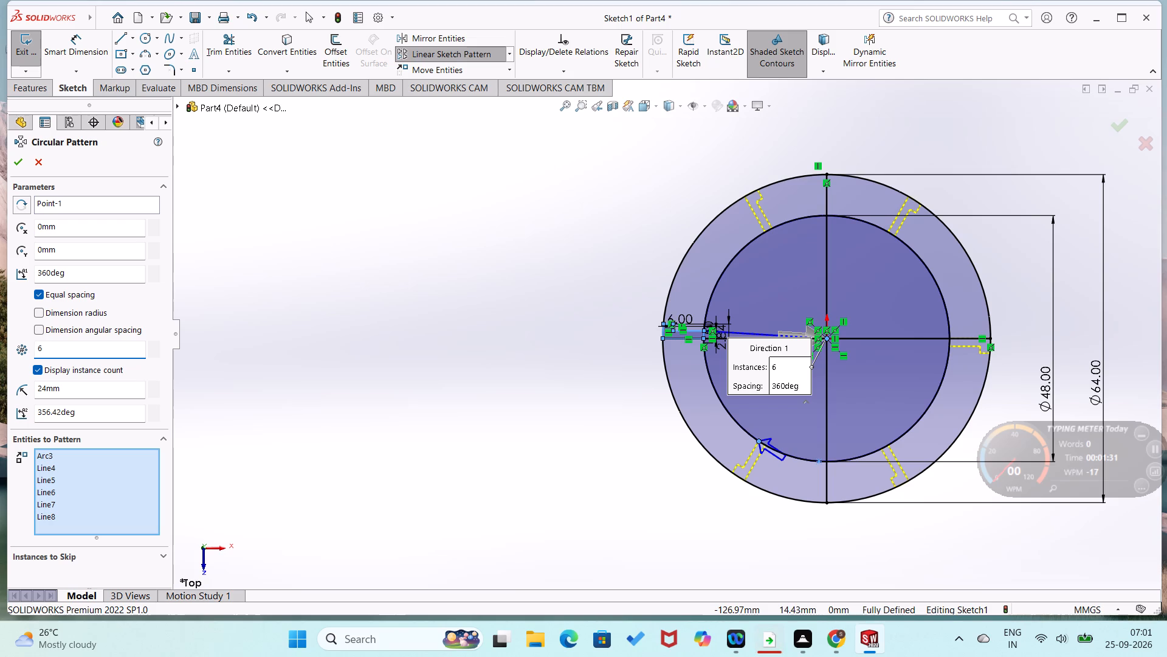
left_click(13, 167)
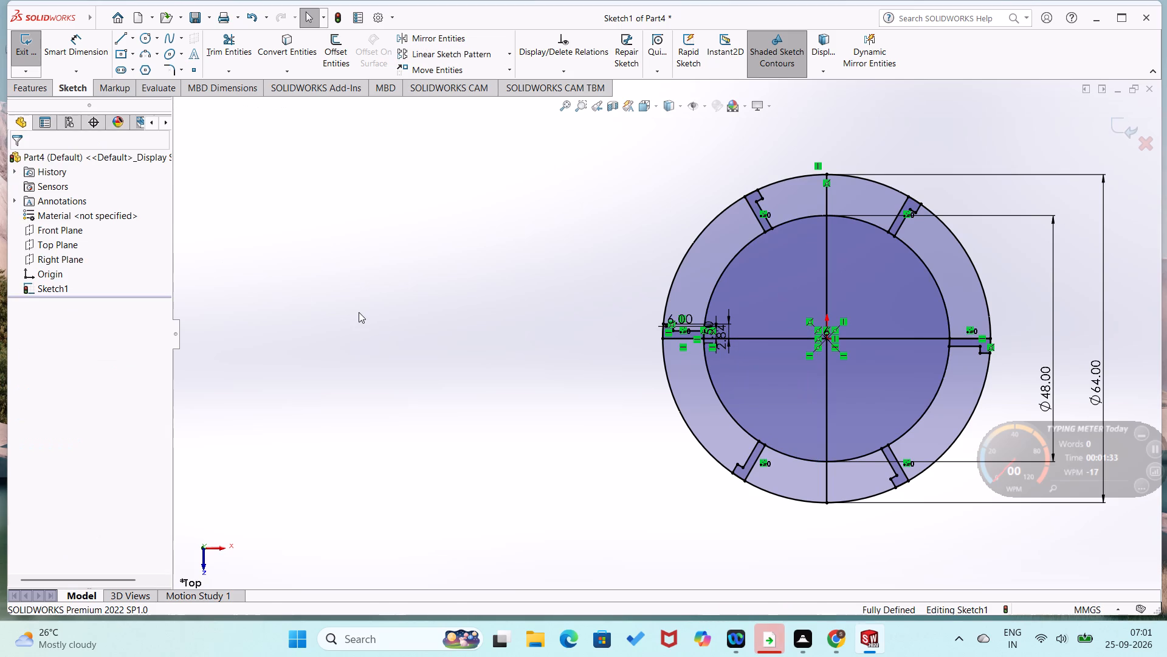
left_click(359, 312)
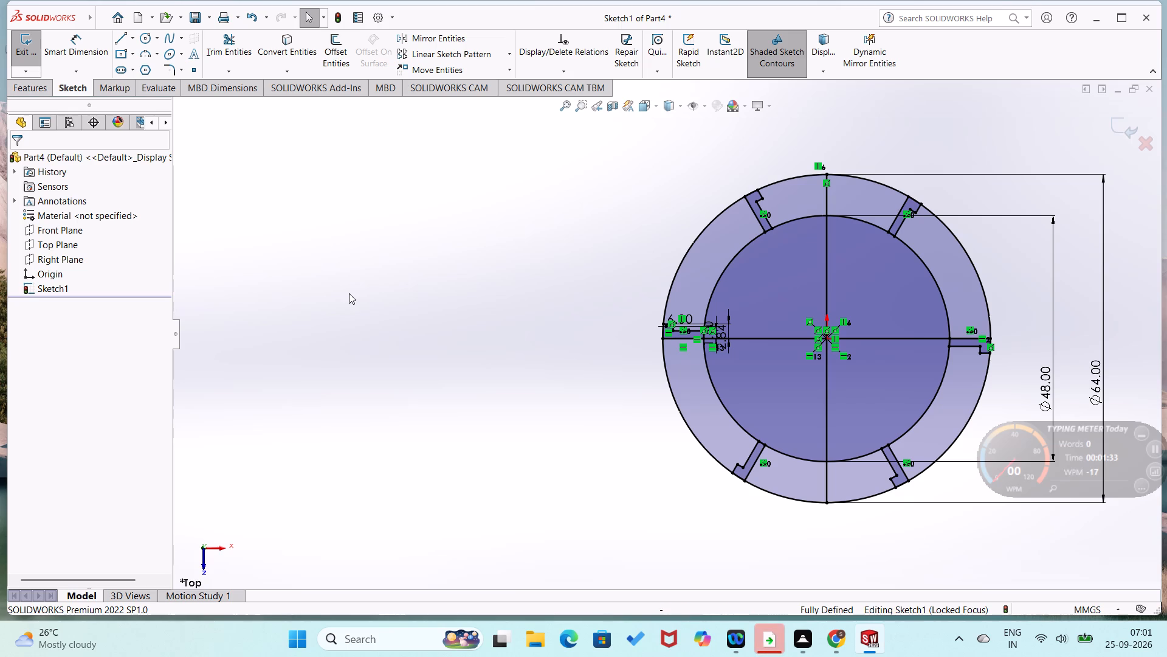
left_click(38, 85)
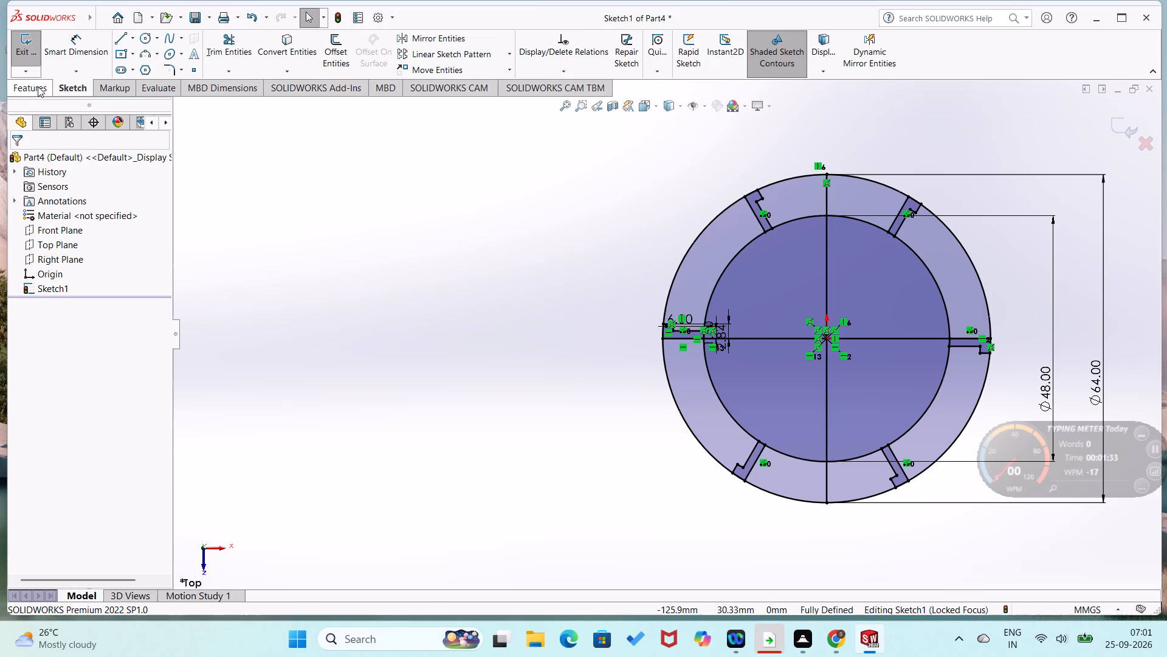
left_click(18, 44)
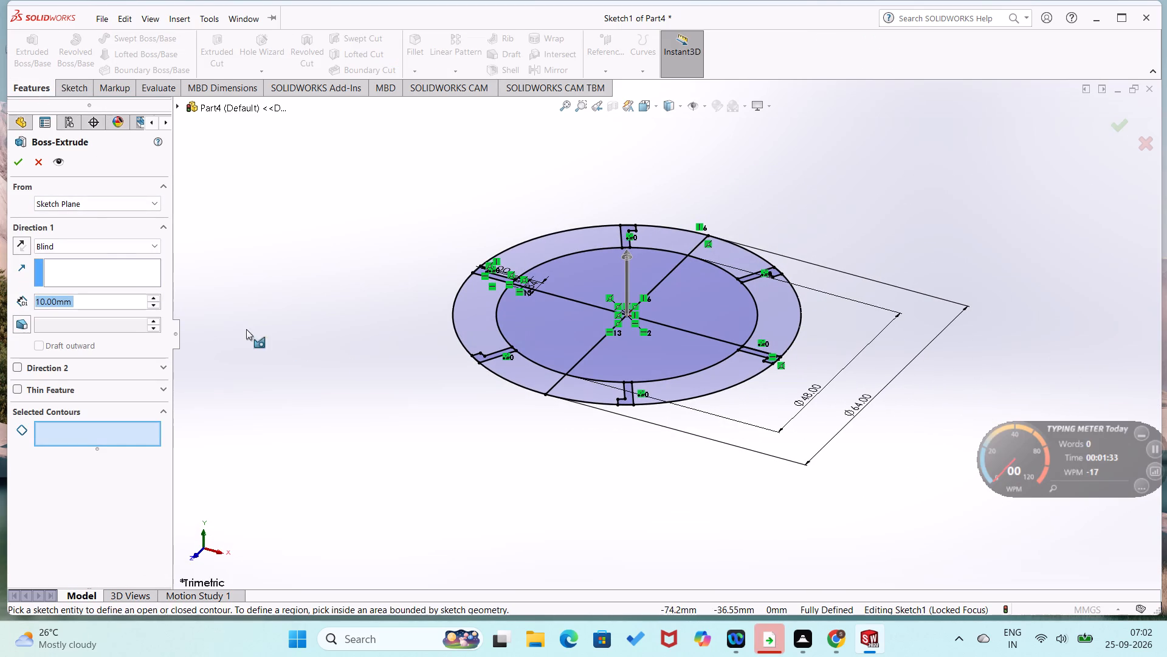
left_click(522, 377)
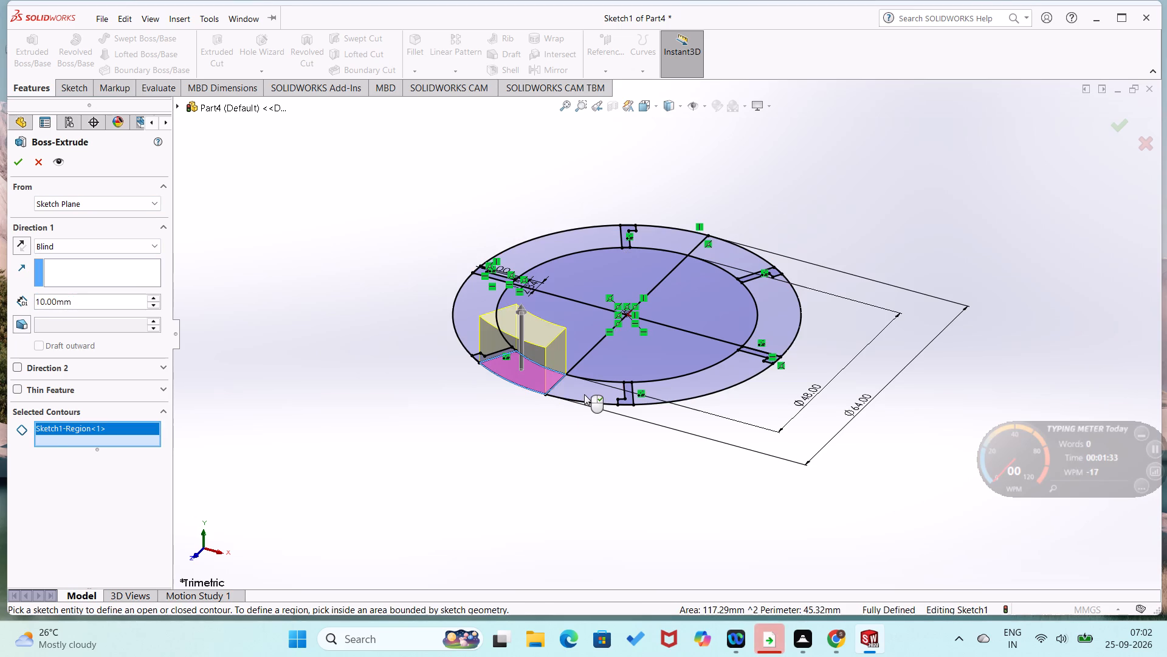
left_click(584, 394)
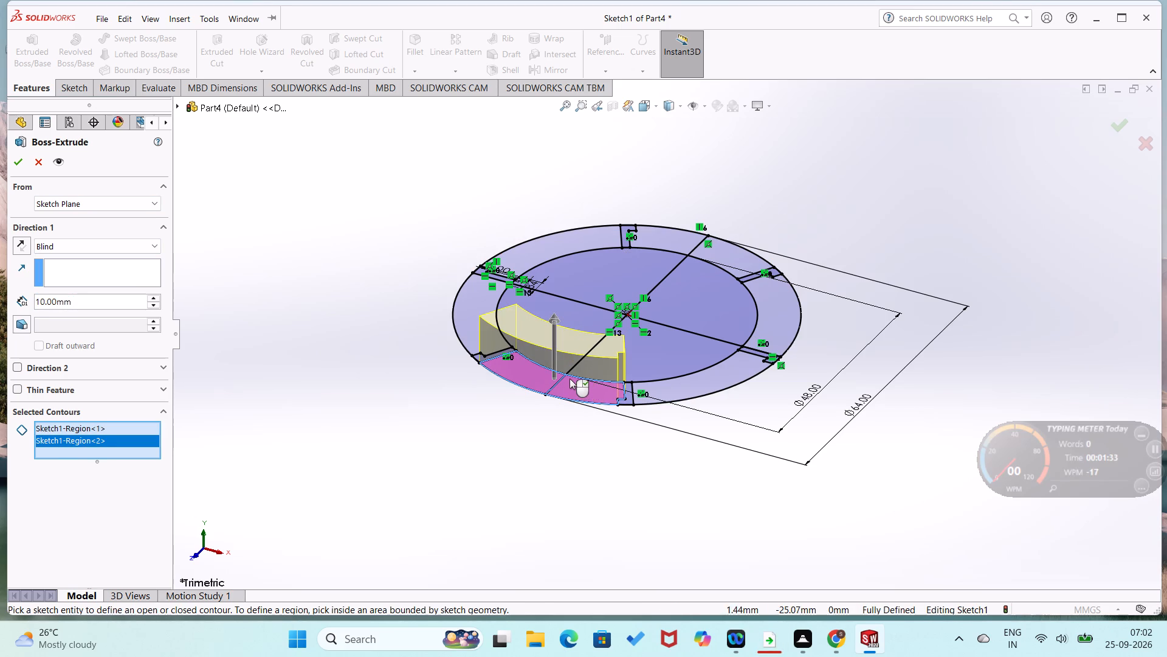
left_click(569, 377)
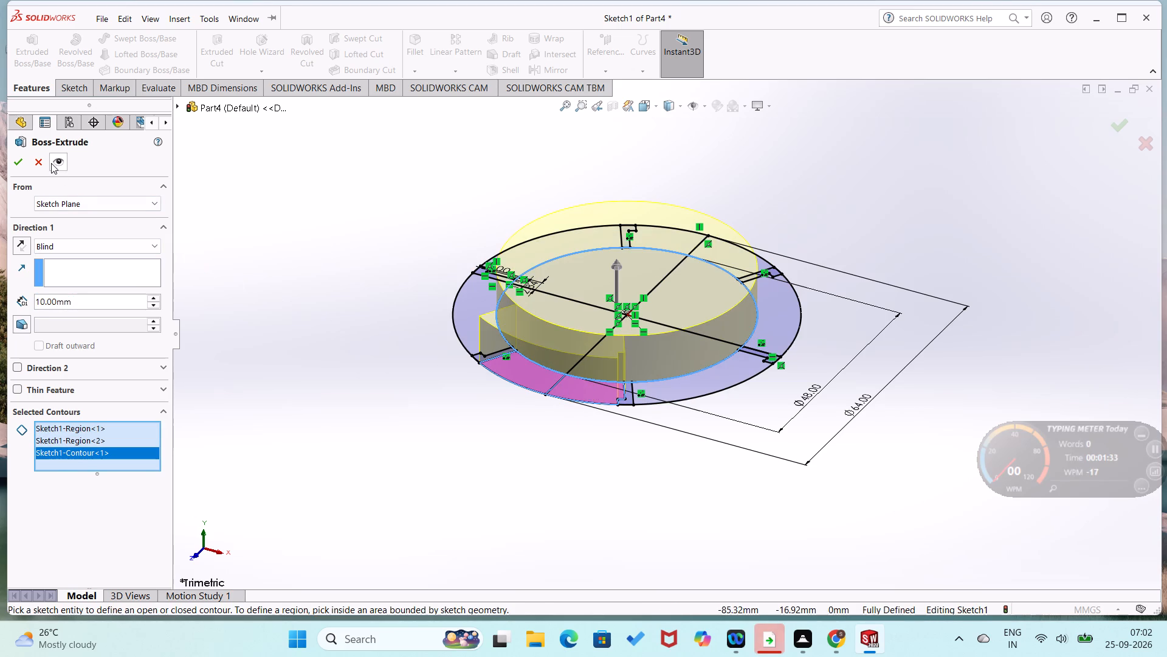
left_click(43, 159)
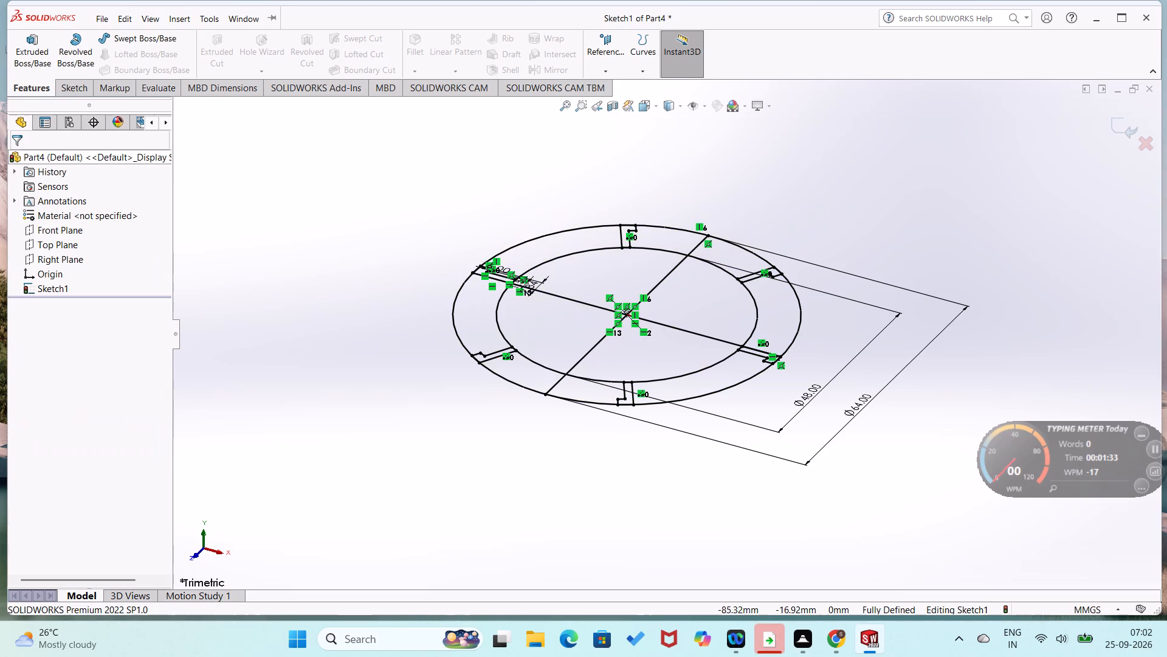
Start a blind boss extrusion of the sketch and select five of the six stepped profiles as contours.
left_click(16, 57)
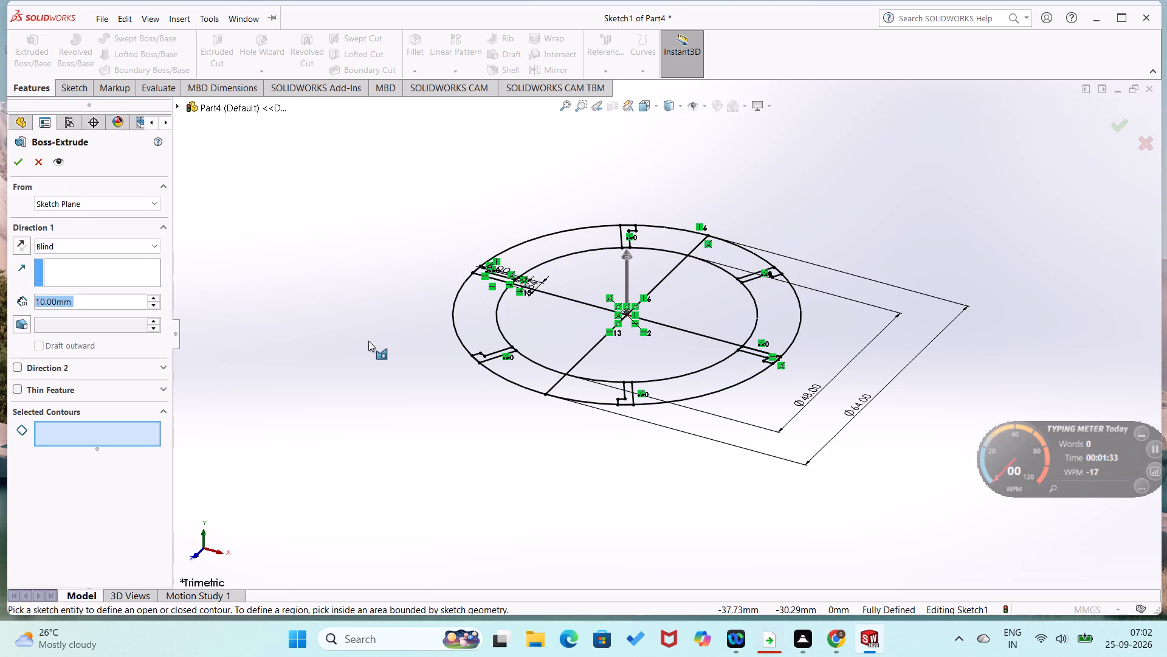
left_click(625, 399)
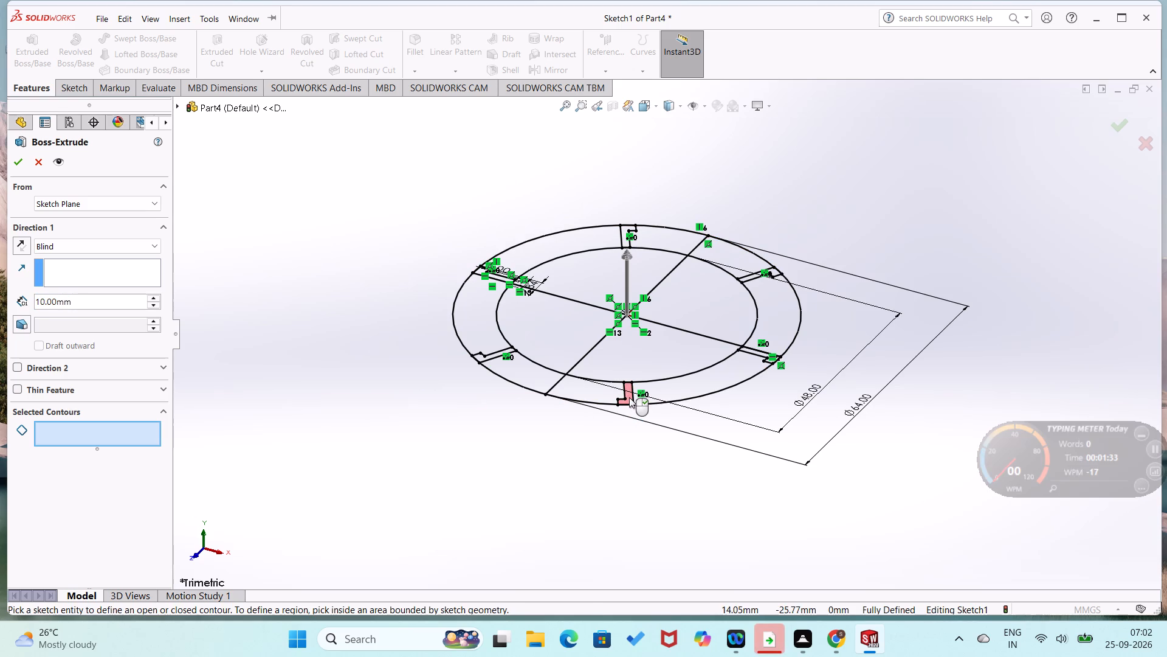
left_click(629, 397)
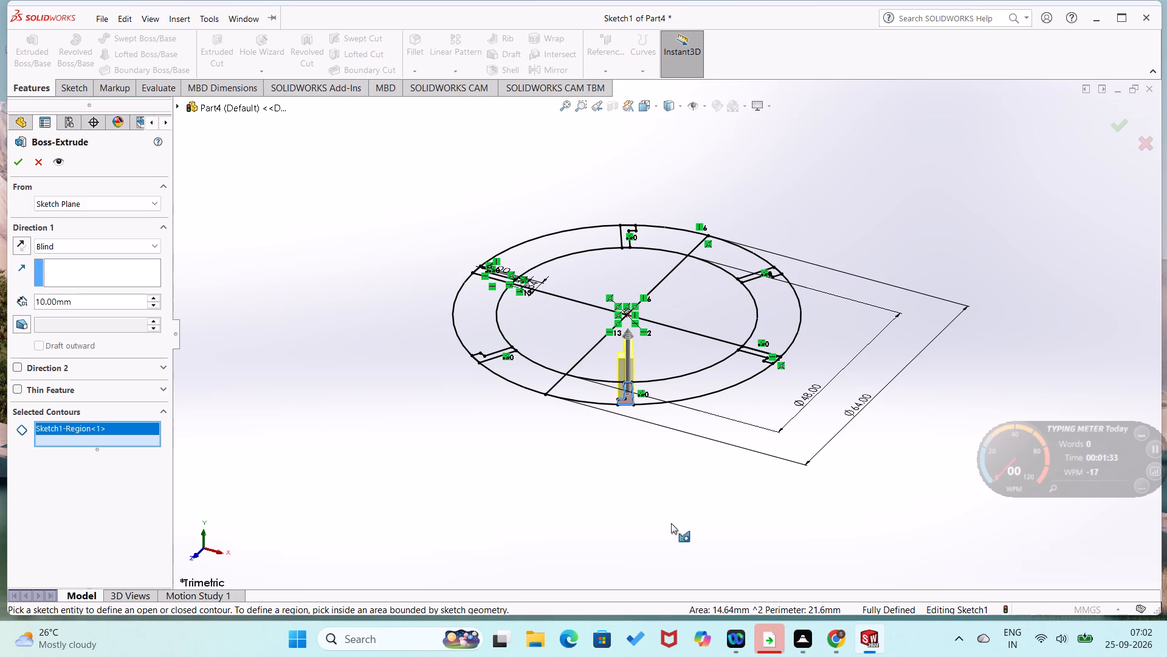
middle_click_drag(650, 432, 665, 285)
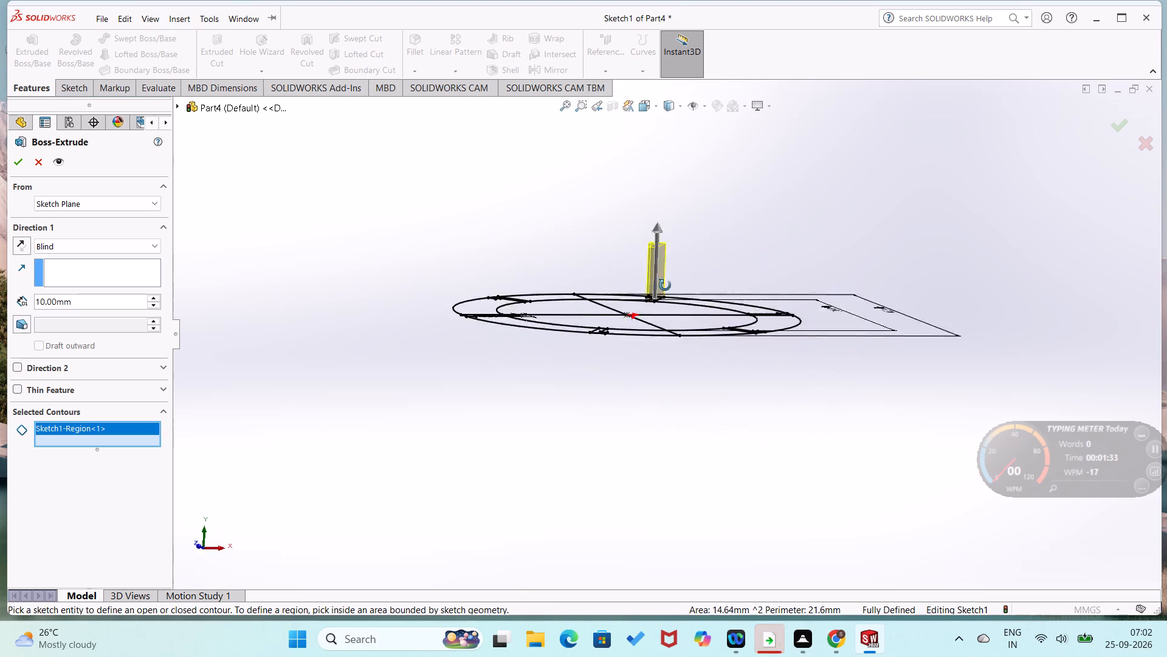
middle_click_drag(665, 285, 656, 169)
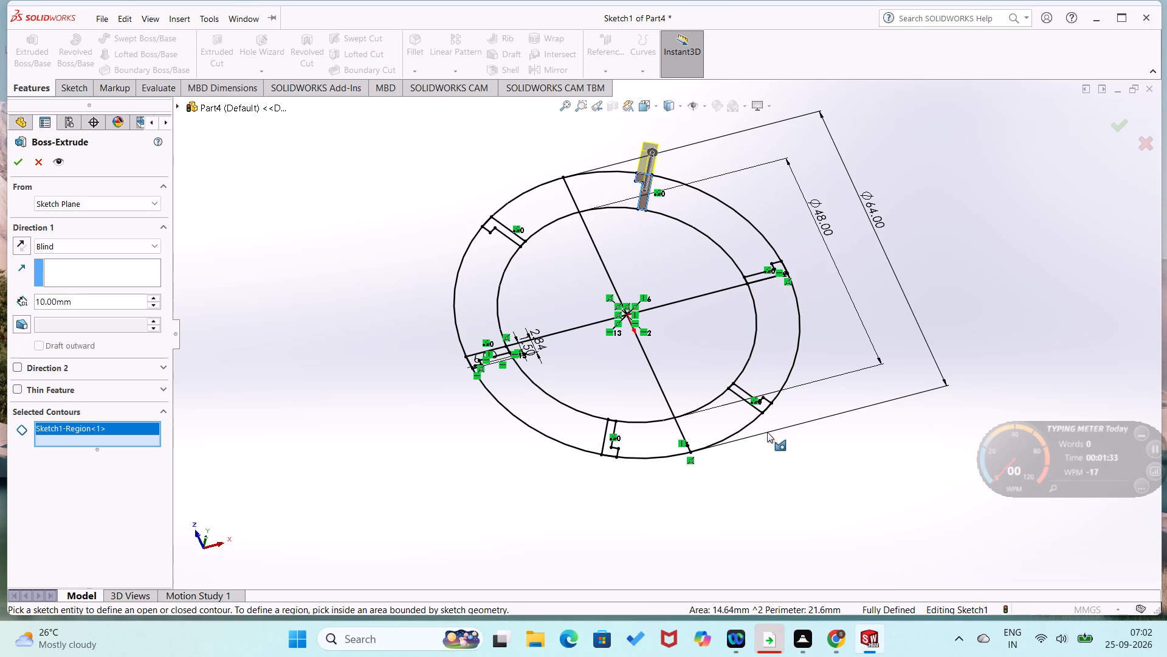
left_click(762, 404)
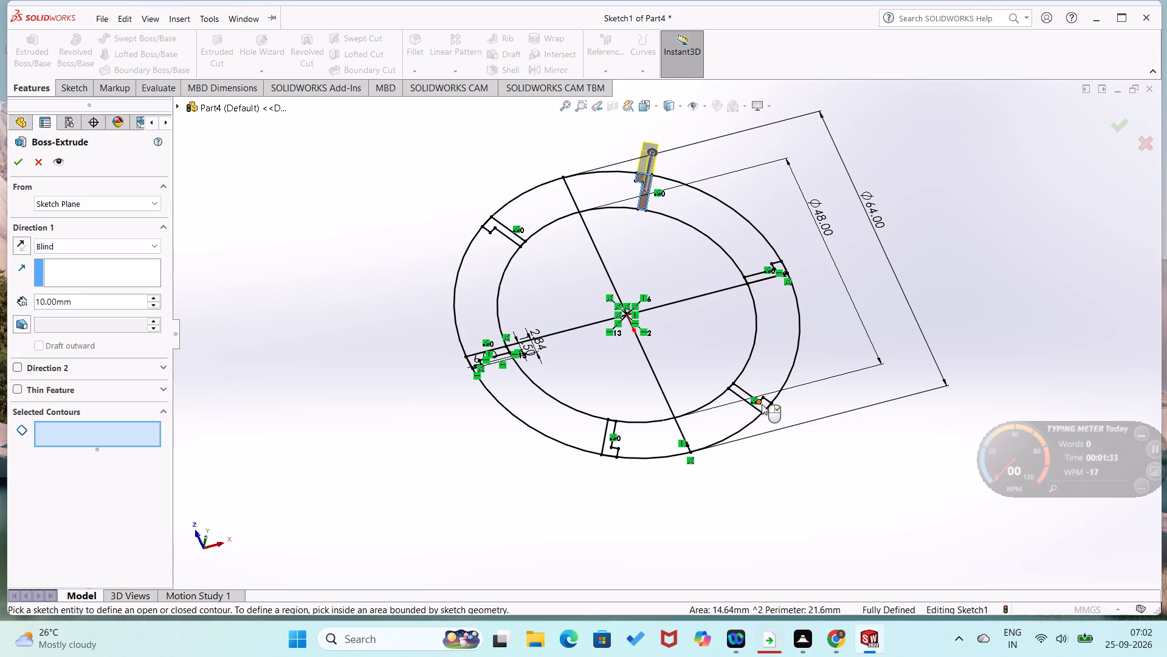
left_click(756, 406)
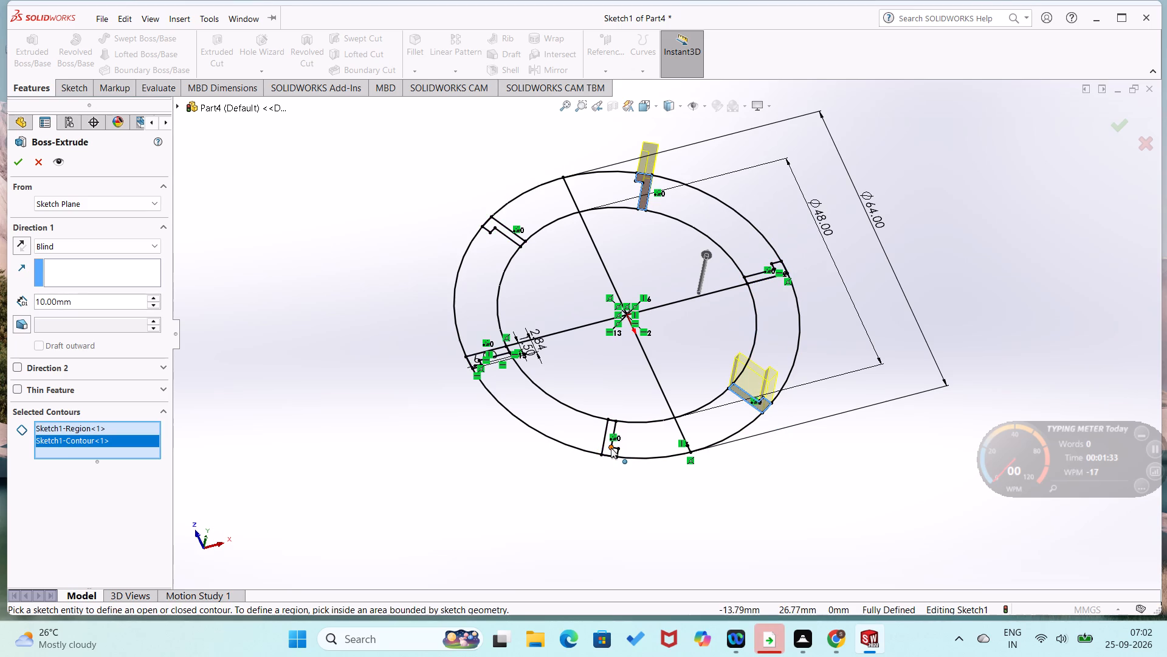
left_click(610, 448)
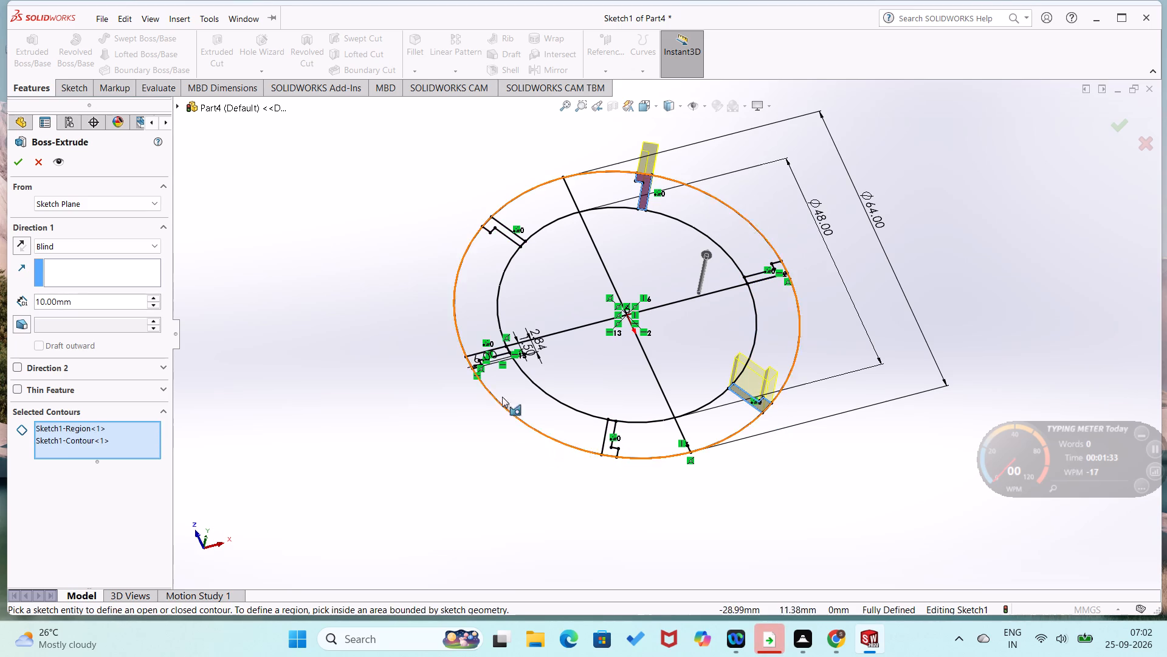
scroll(491, 369, "down", 9)
left_click(608, 287)
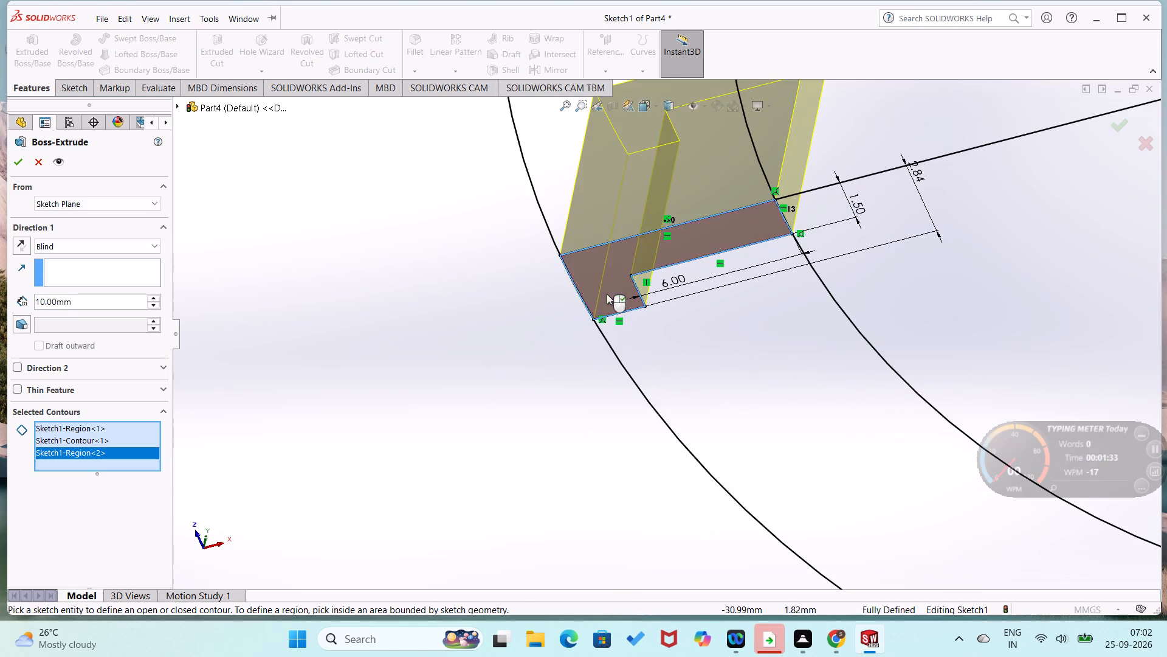
scroll(609, 322, "up", 8)
left_click(672, 152)
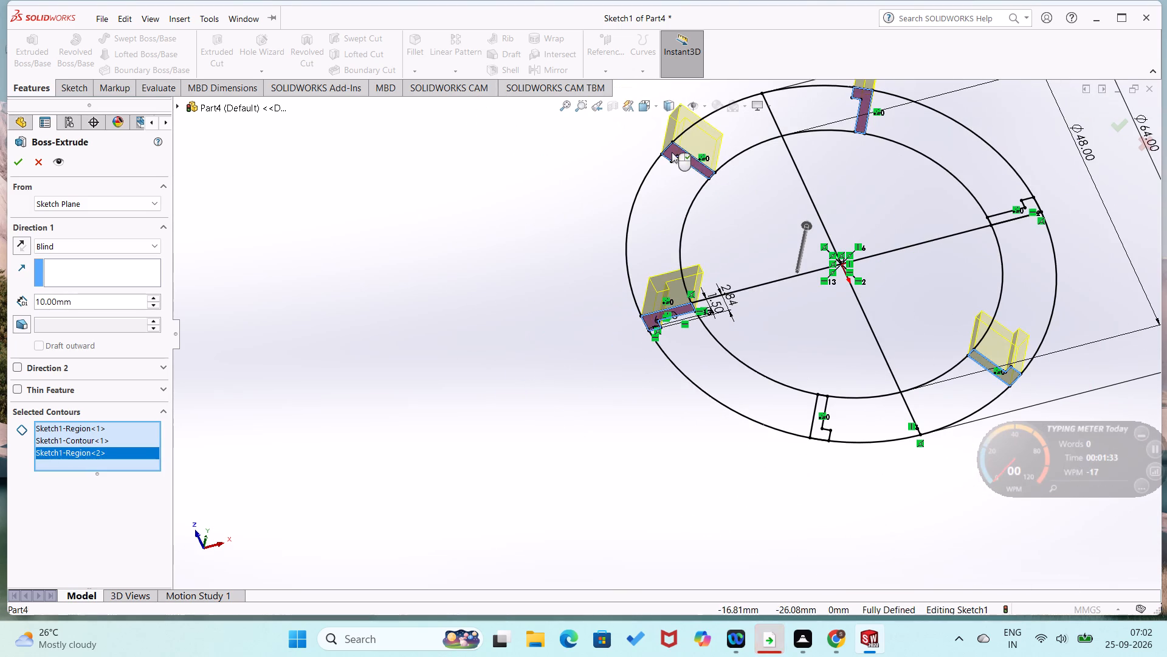
left_click(1032, 207)
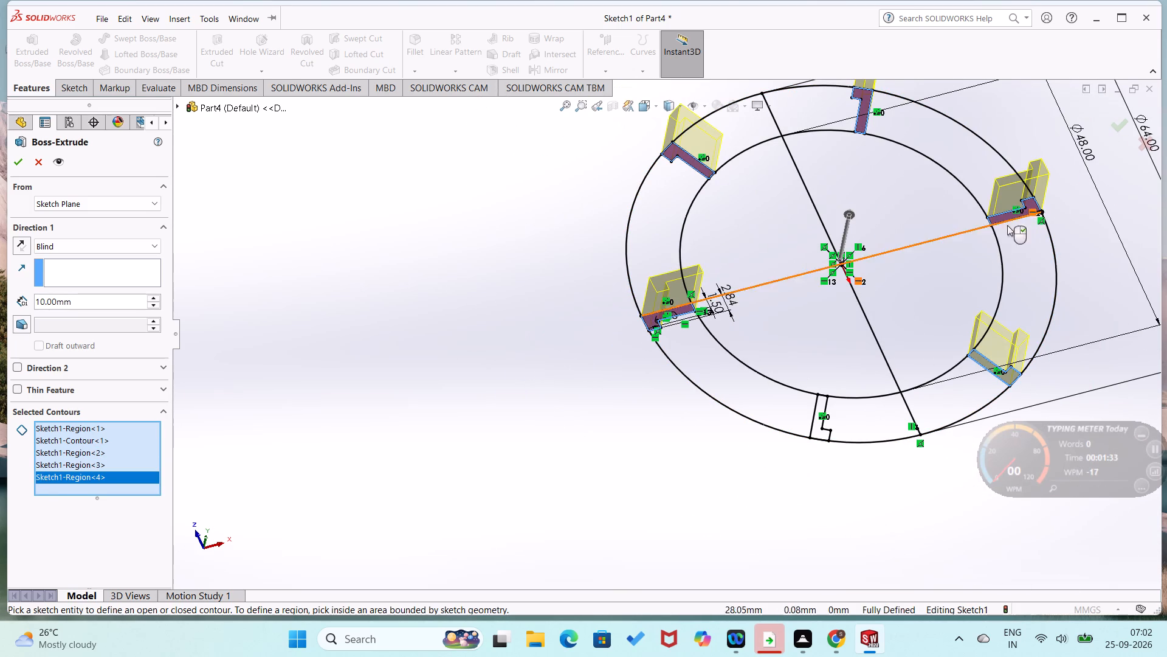
Add all four quadrants of the 48 mm circle to the extrusion's selected contours.
left_click(923, 294)
left_click(882, 205)
left_click(757, 204)
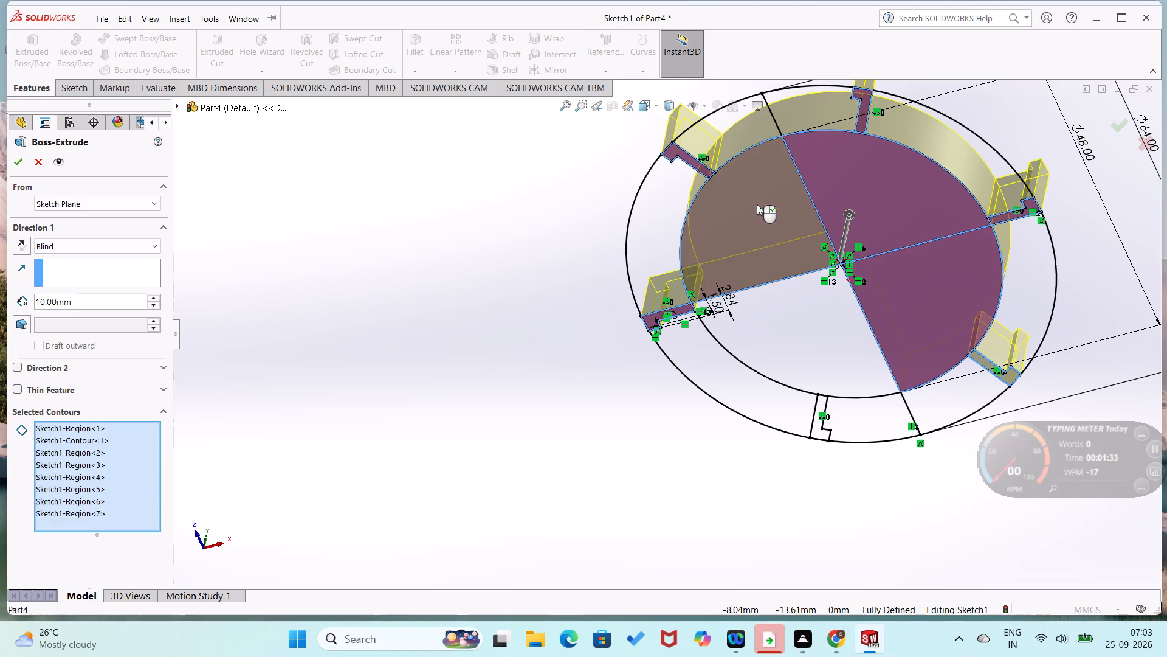
left_click(805, 313)
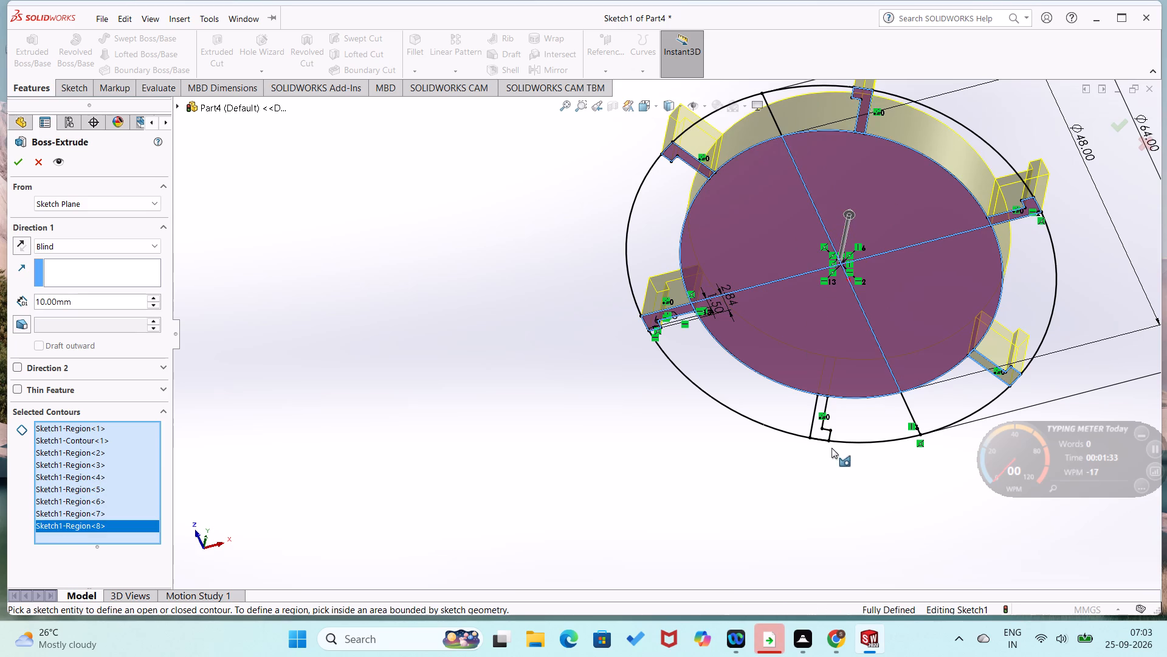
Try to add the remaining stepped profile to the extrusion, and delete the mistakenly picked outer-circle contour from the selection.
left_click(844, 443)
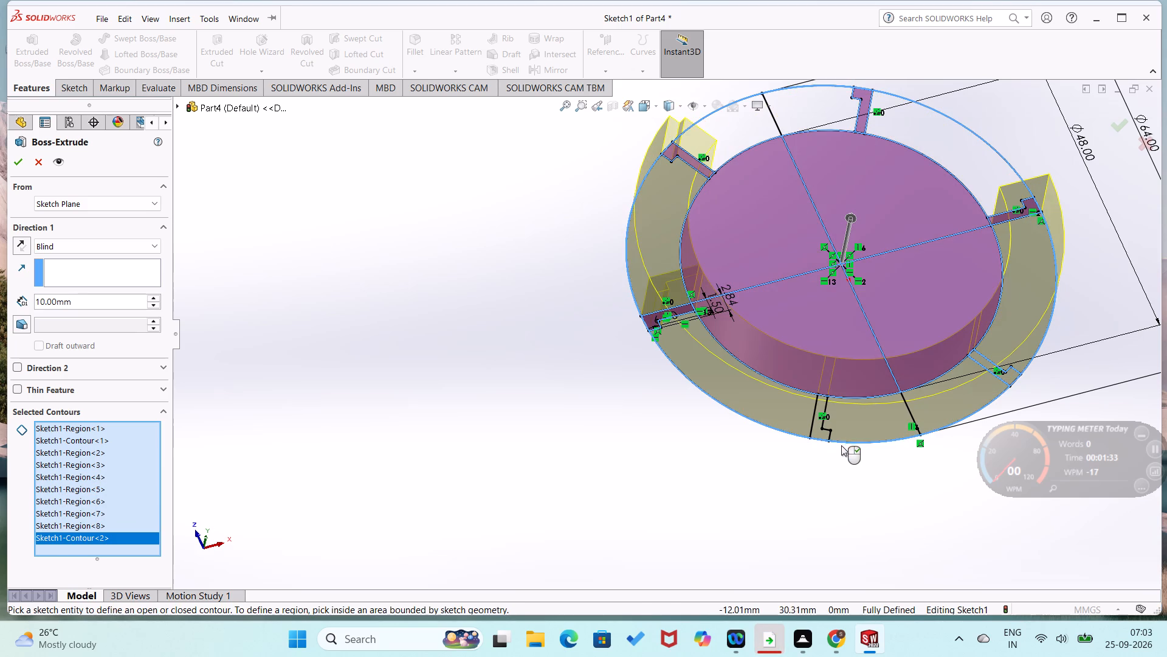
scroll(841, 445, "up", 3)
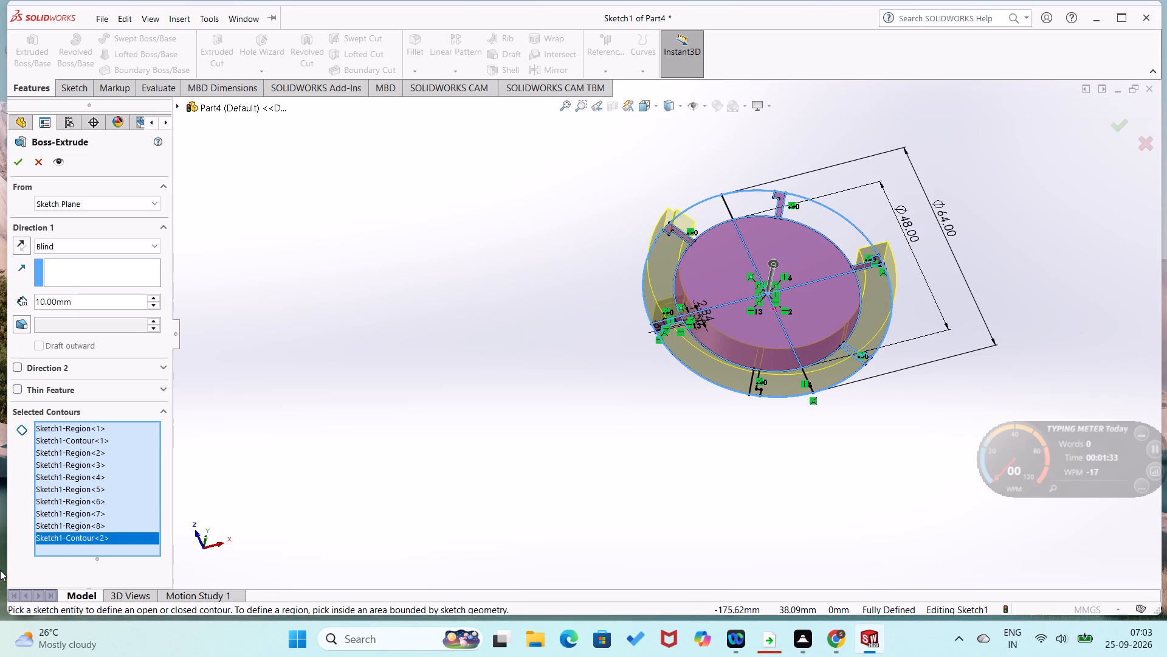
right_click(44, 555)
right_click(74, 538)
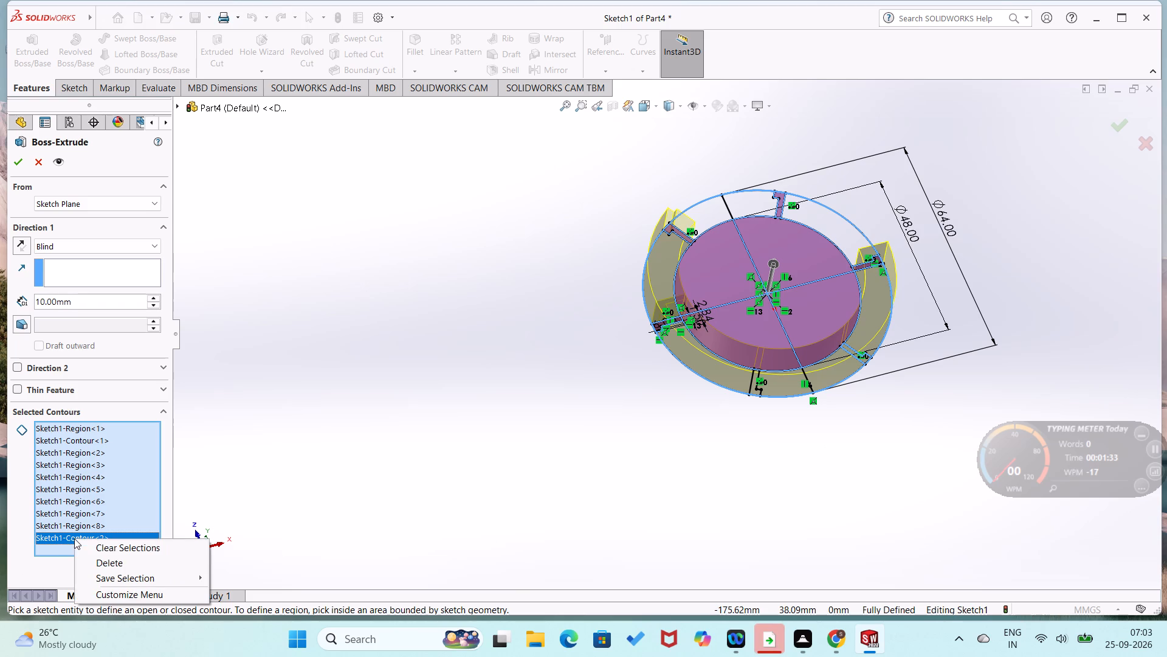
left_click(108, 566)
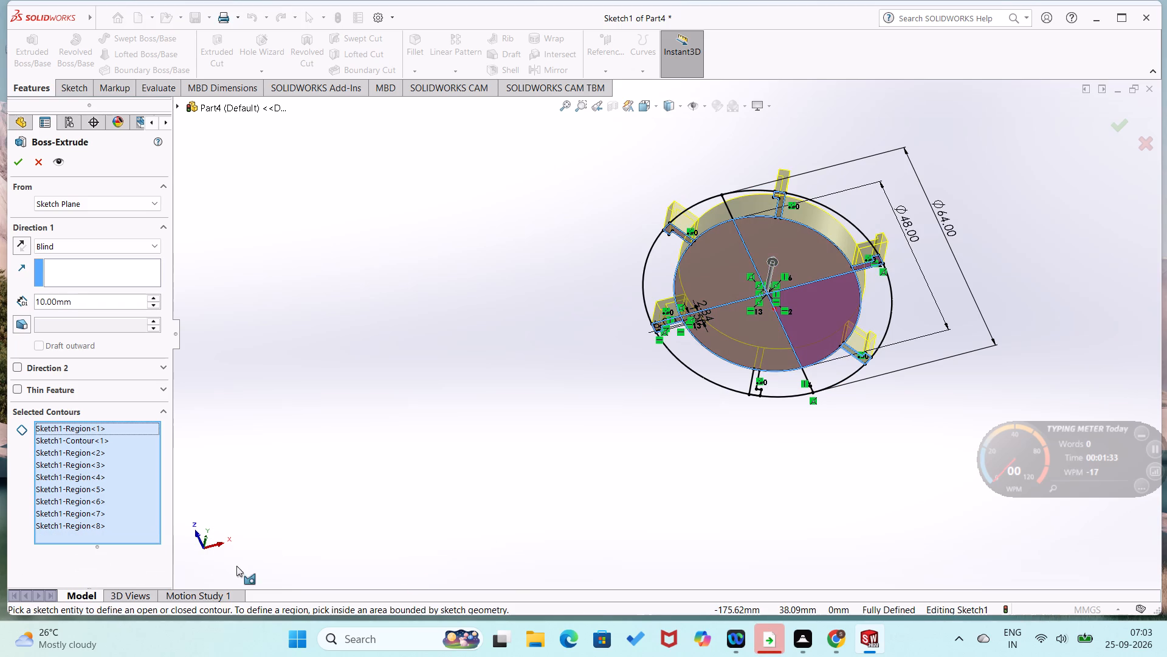
Add the remaining sixth stepped profile to the extrusion's selected contours.
middle_click_drag(506, 539, 733, 434)
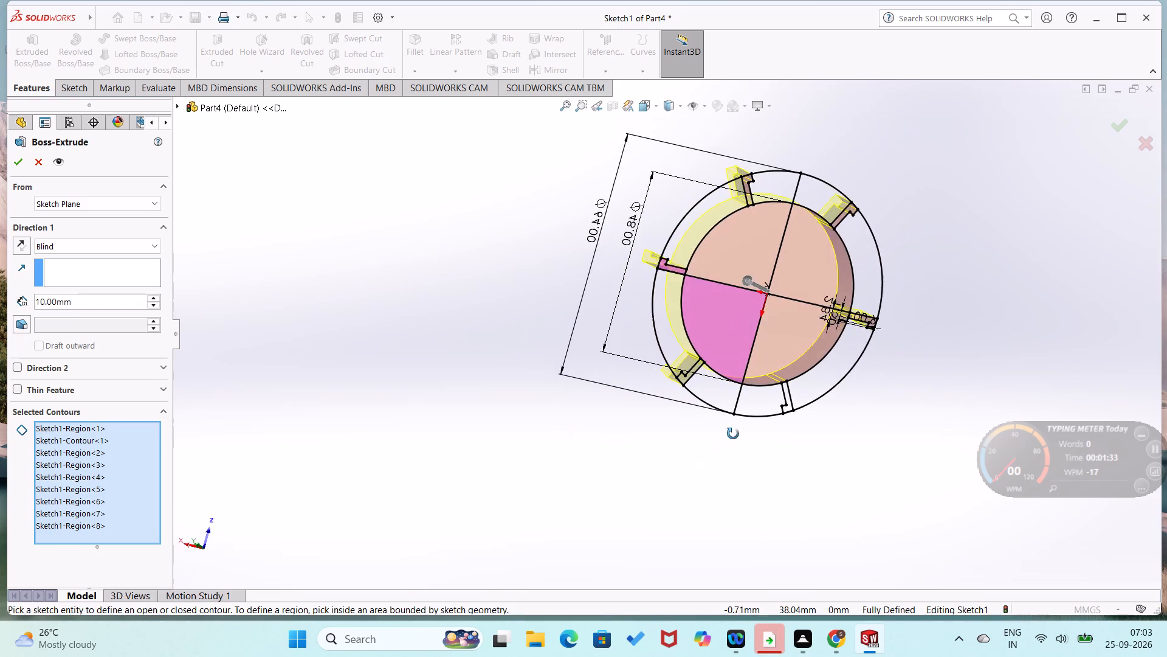
middle_click_drag(733, 434, 747, 419)
scroll(797, 398, "down", 4)
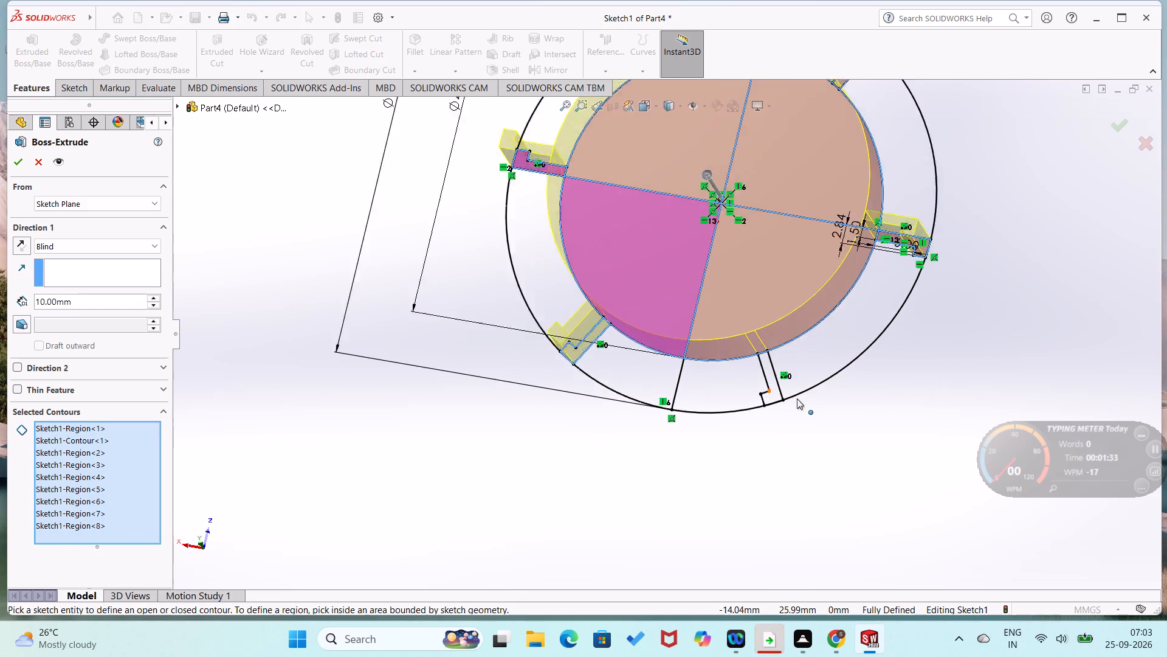
scroll(797, 398, "down", 2)
left_click(728, 380)
scroll(753, 429, "up", 4)
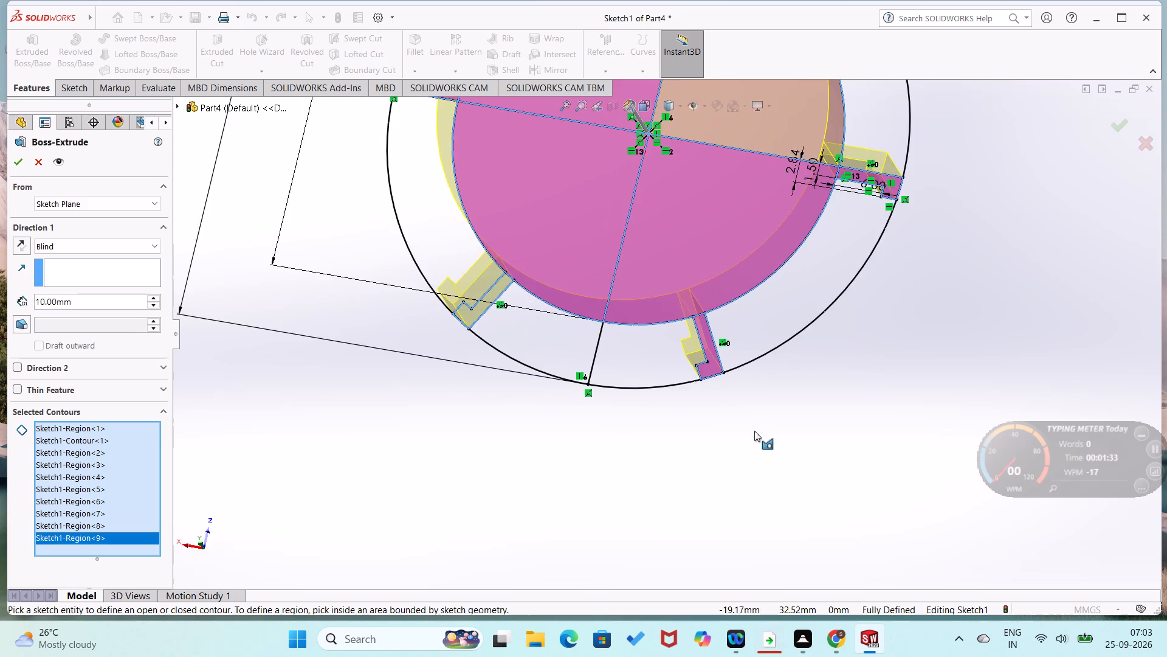
scroll(754, 431, "up", 2)
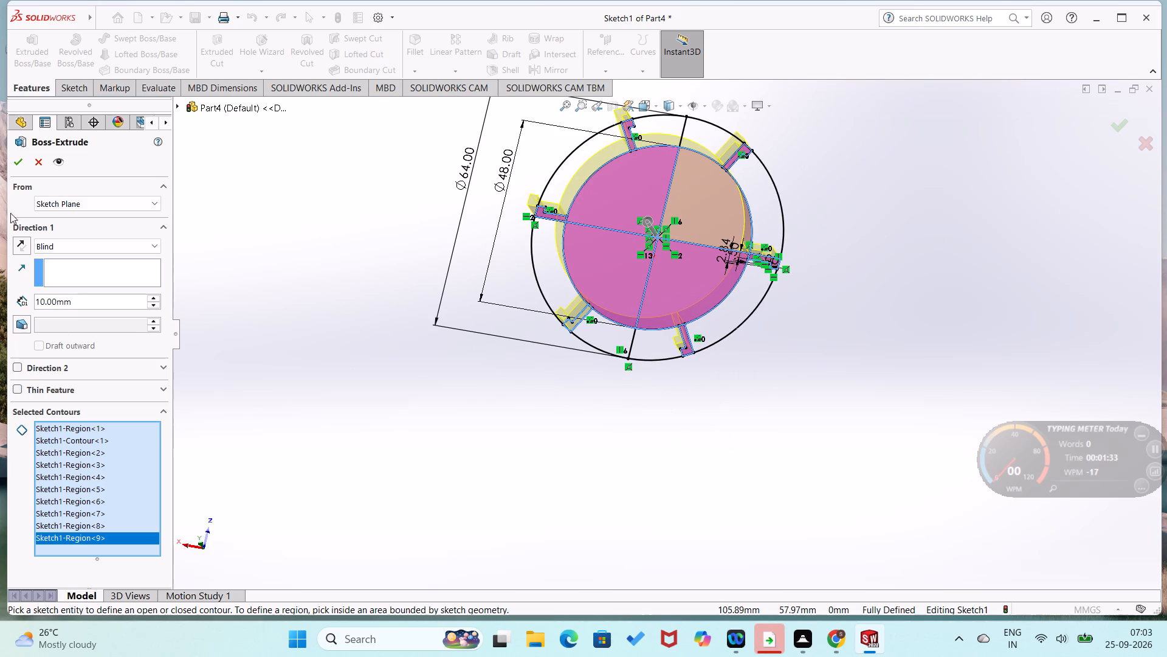
Cancel the extrusion and undo the sketch geometry back to just the dimensioned 64 mm circle.
left_click(34, 165)
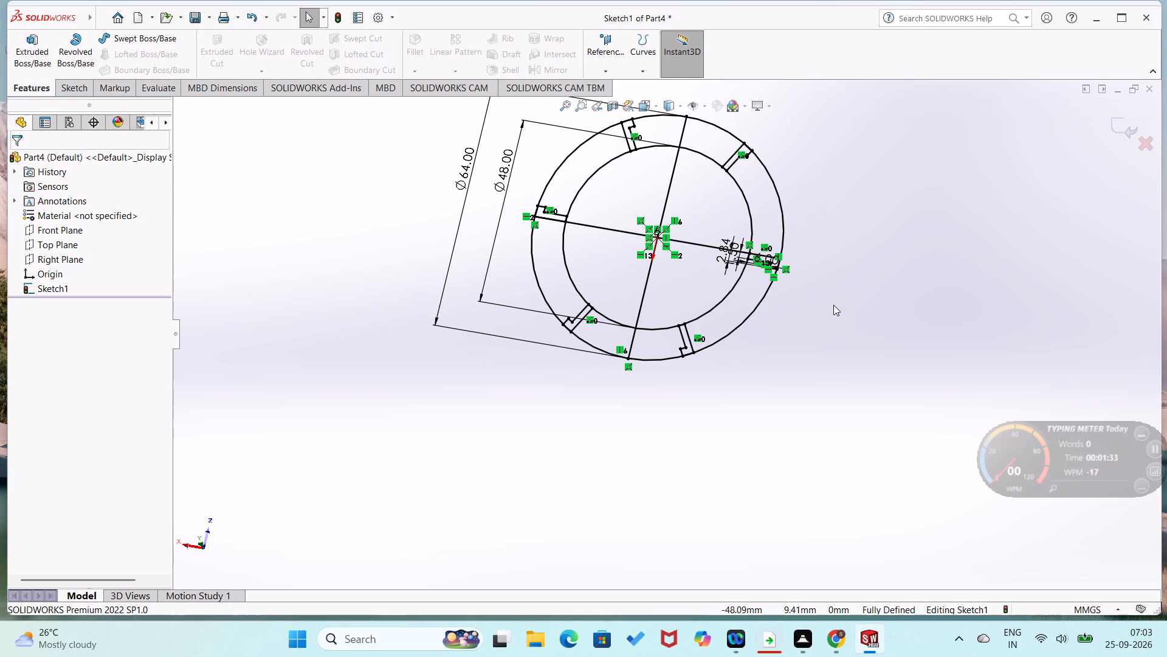
key("ctrl+8")
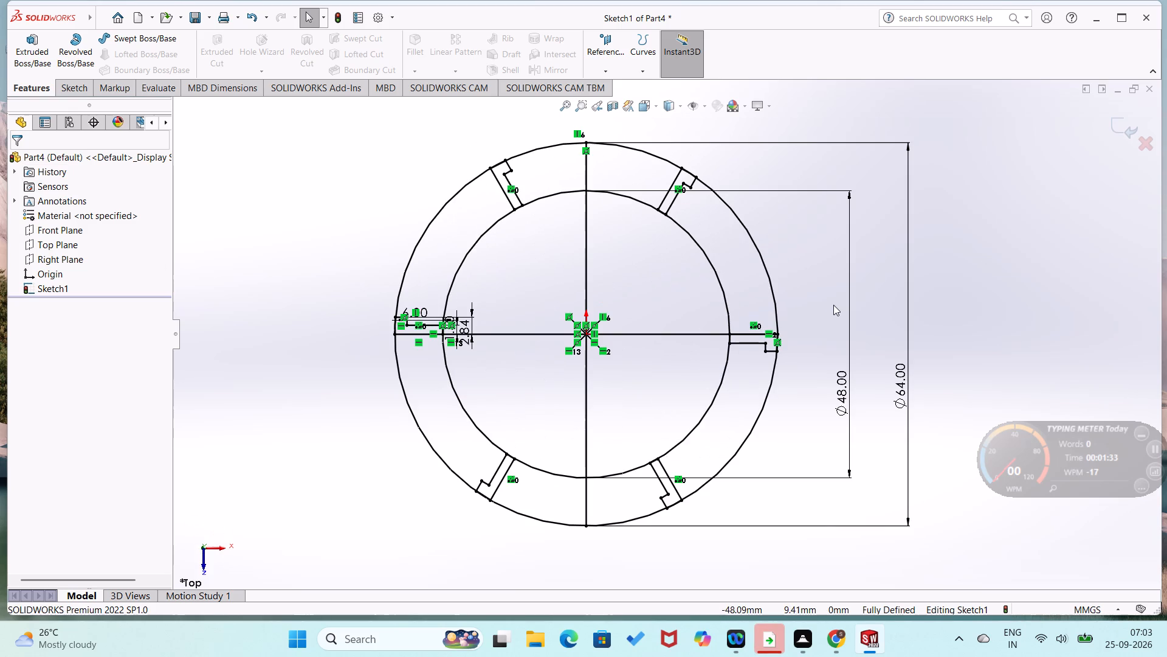
key("ctrl+z")
key("ctrl+z")
key("ctrl+z")
key("ctrl+z")
key("ctrl+z")
key("ctrl+z")
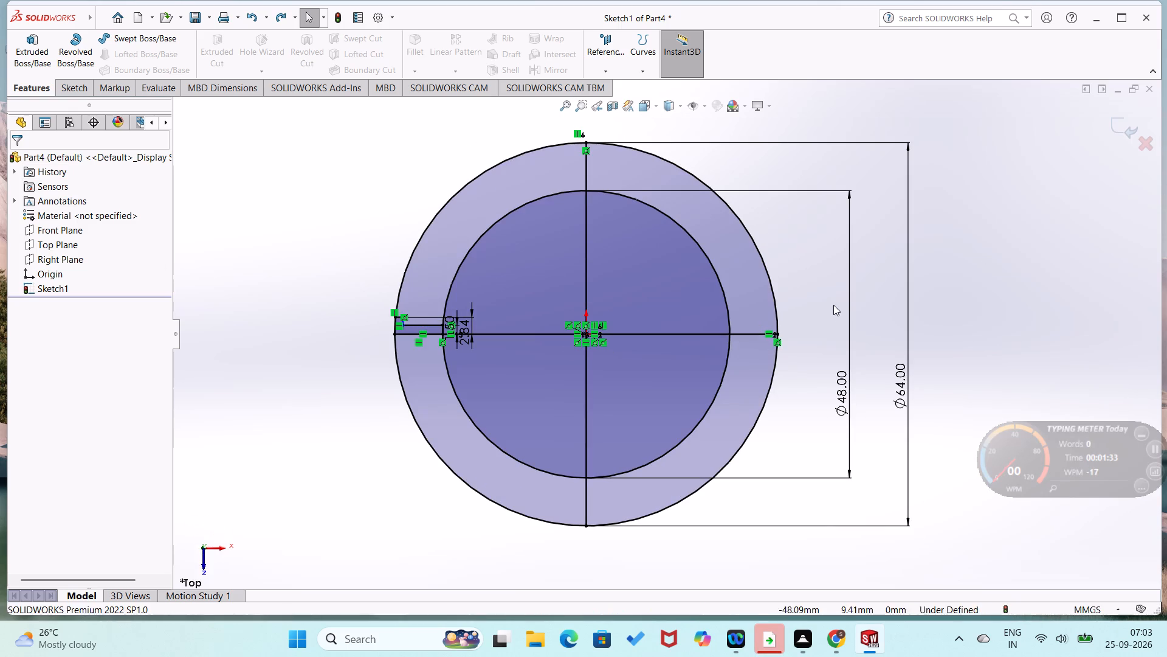
key("ctrl+z")
key("ctrl+z")
key("ctrl+z")
key("ctrl+z")
key("ctrl+z")
key("ctrl+z")
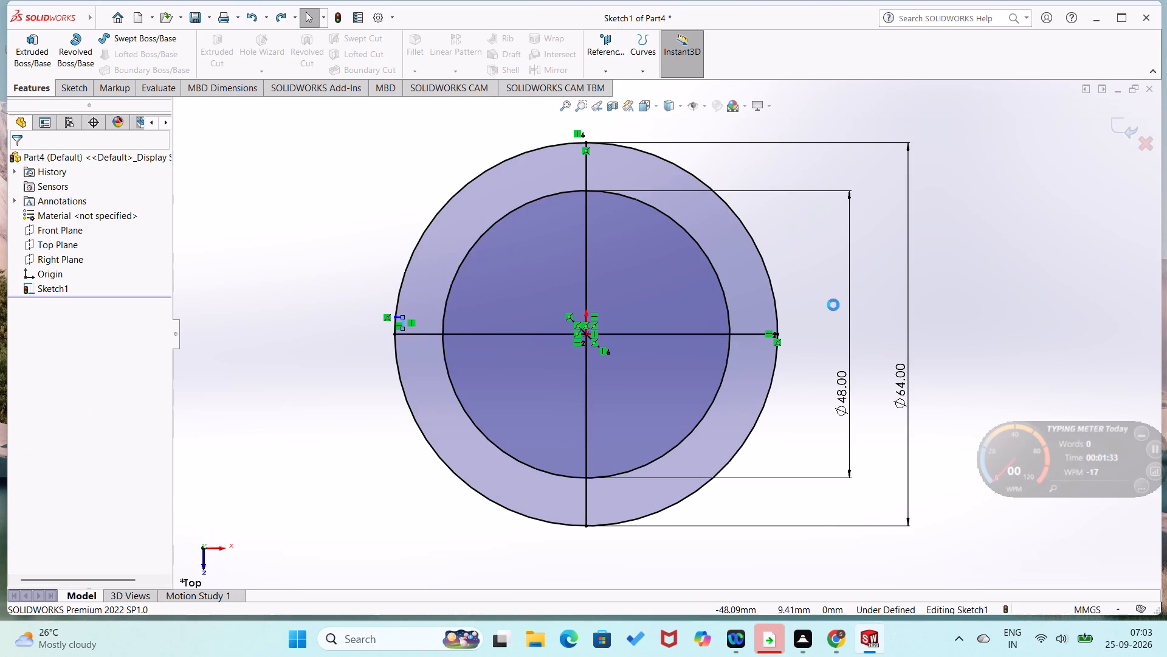
key("ctrl+z")
key("ctrl+z")
key("ctrl+z")
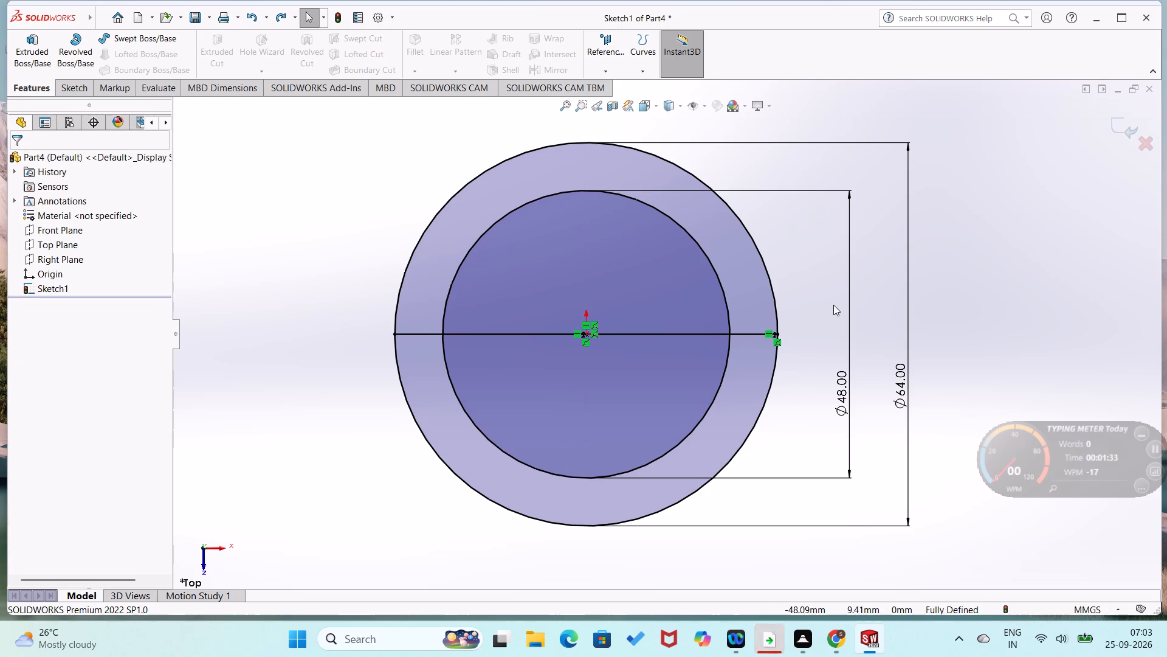
key("ctrl+z")
key("ctrl+z")
key("ctrl+z")
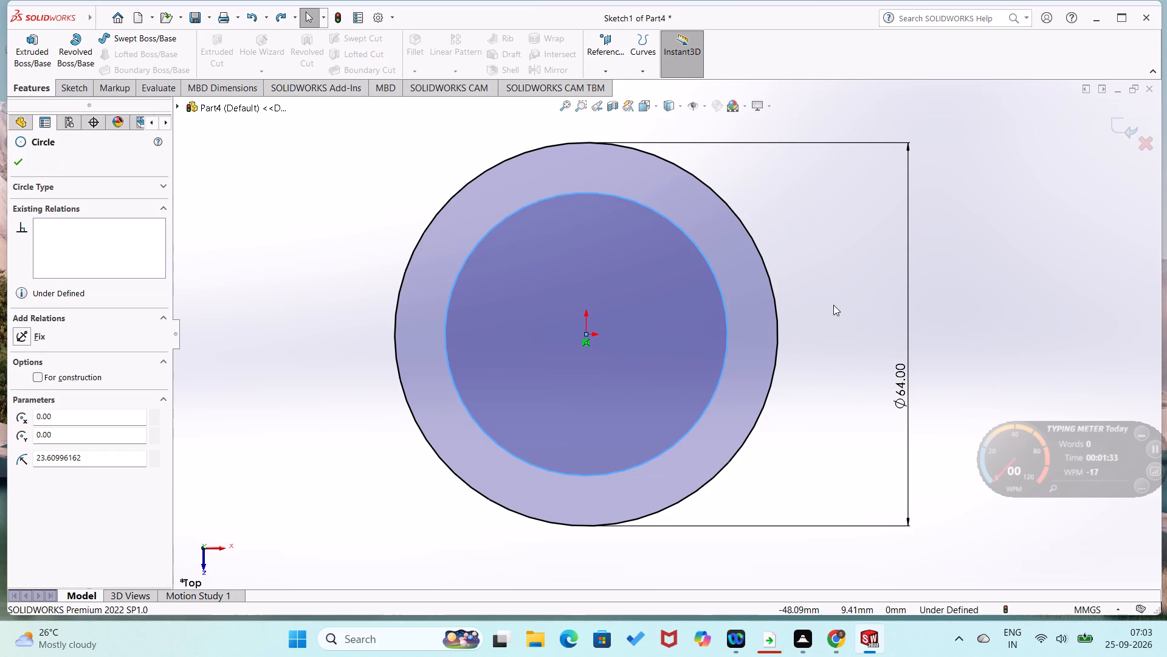
key("ctrl+z")
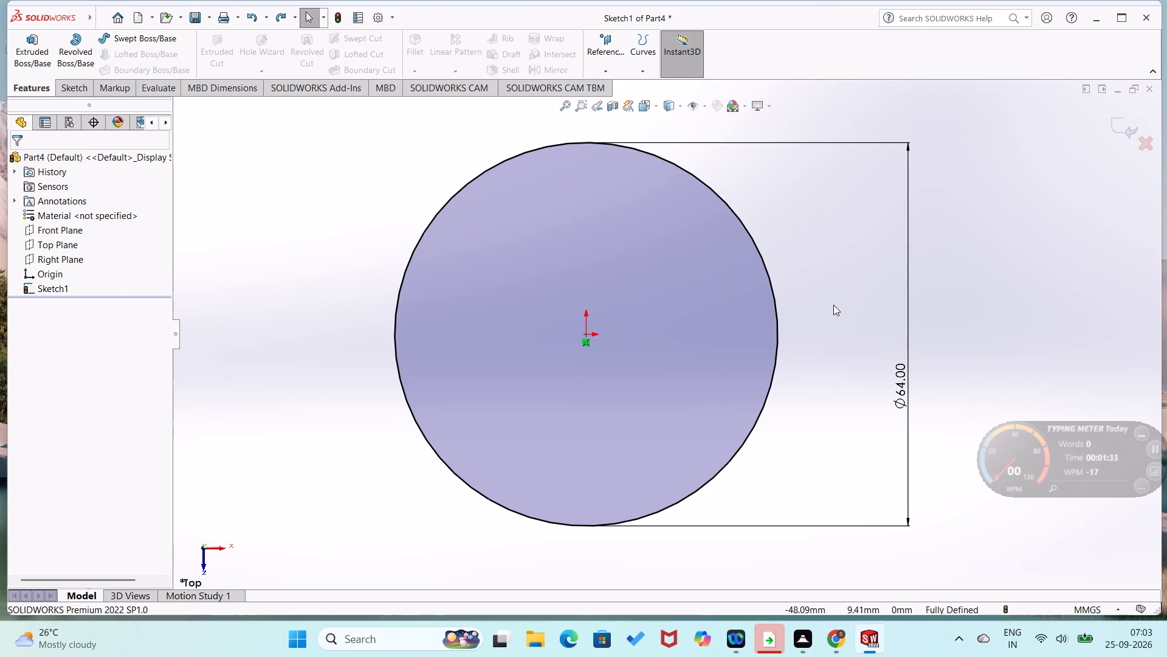
Extrude the 64 mm circle as a blind boss 3 mm thick.
left_click(19, 54)
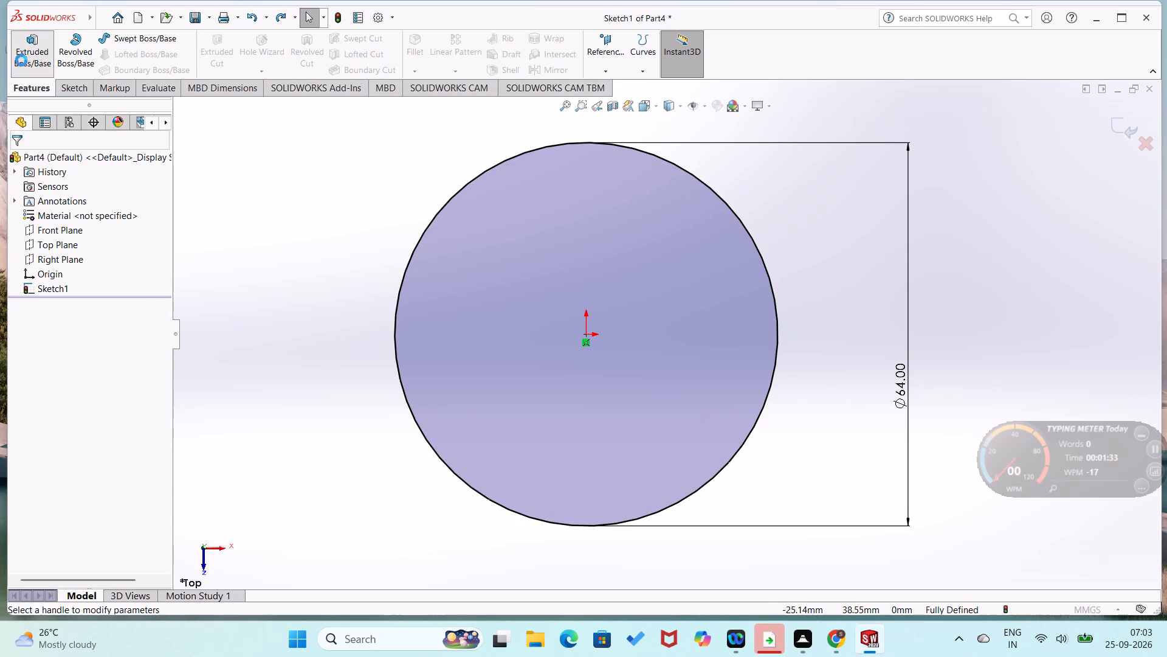
key("3")
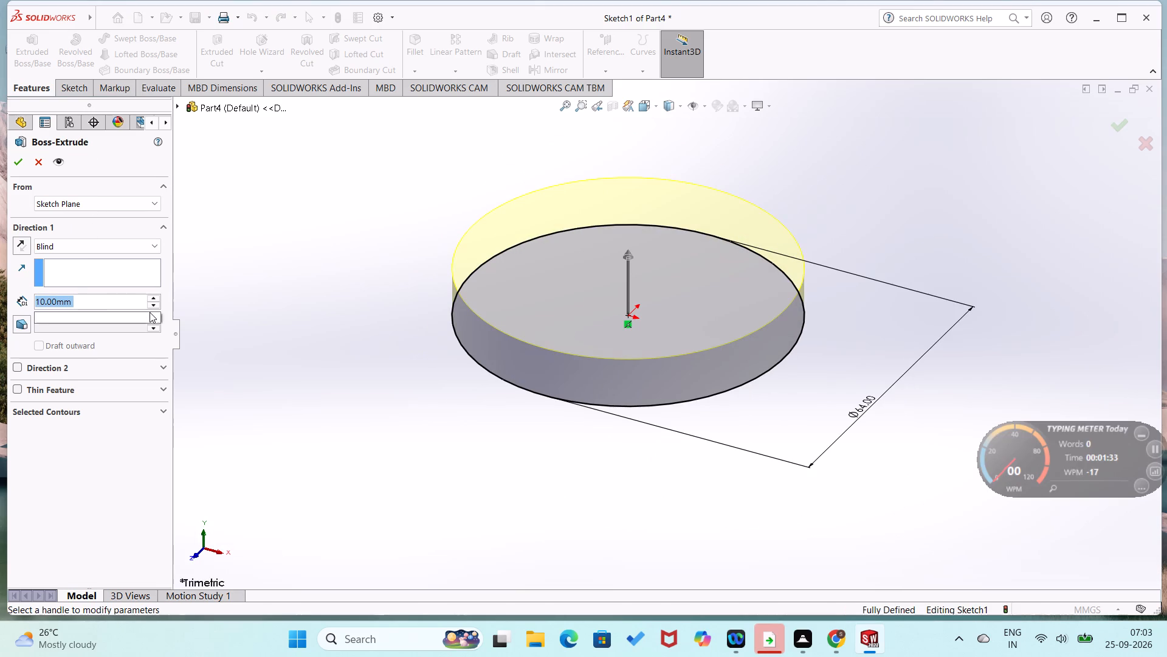
key("Return")
left_click(19, 157)
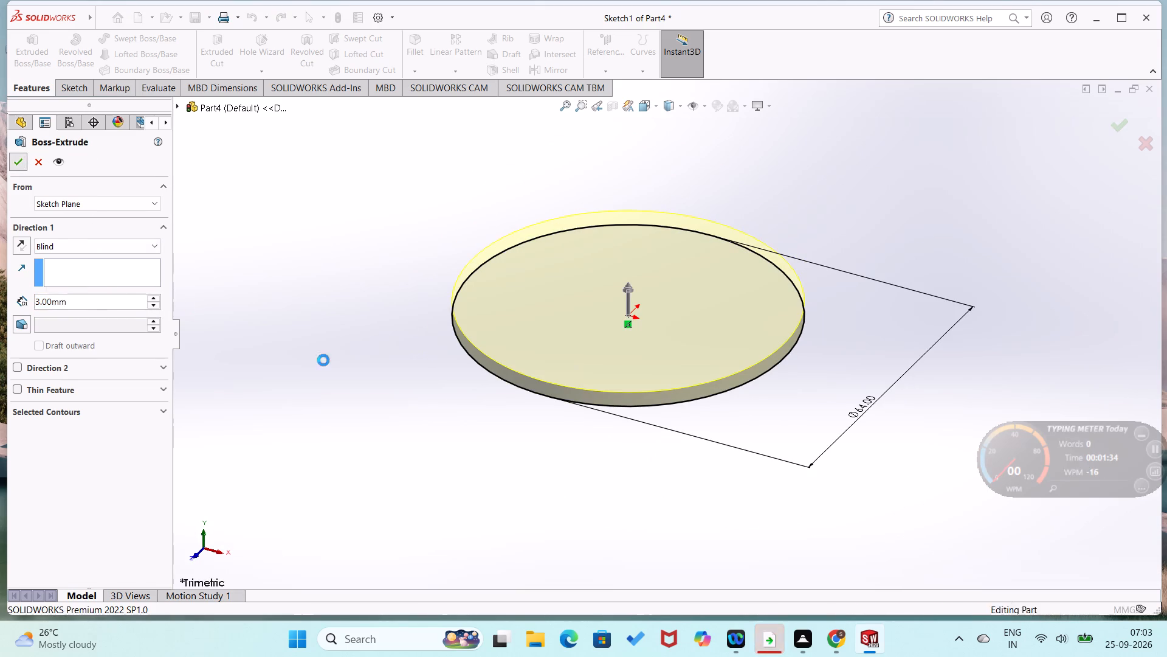
left_click(353, 366)
Start a new sketch on the top face of the extruded disc.
right_click(547, 299)
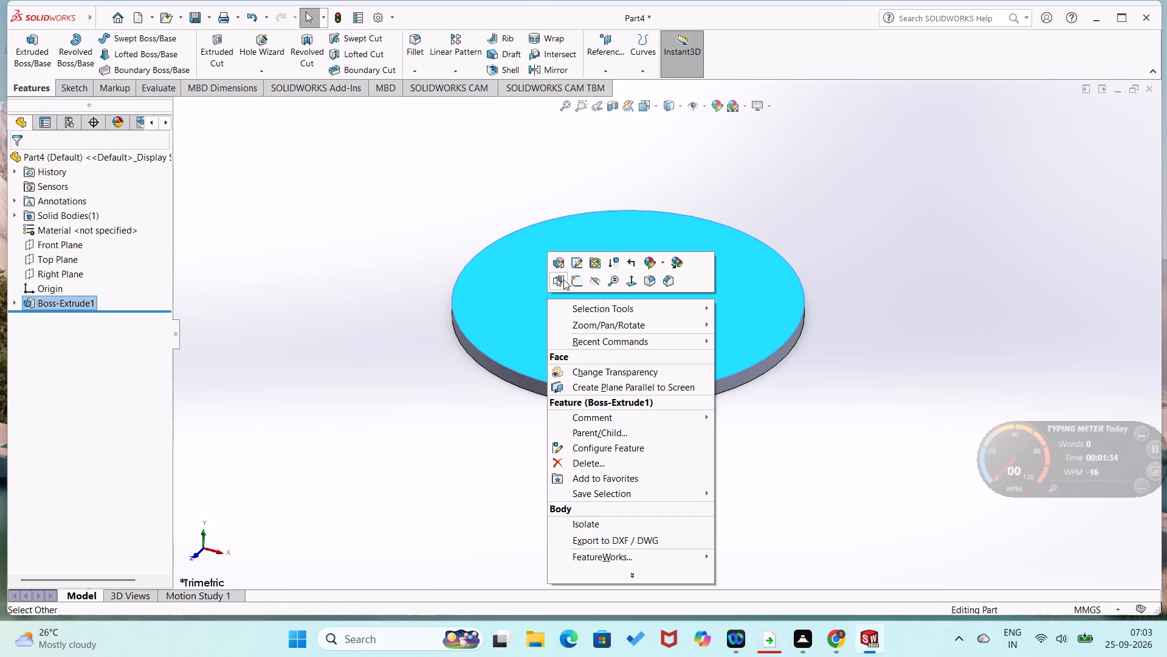
left_click(582, 282)
right_click(361, 223)
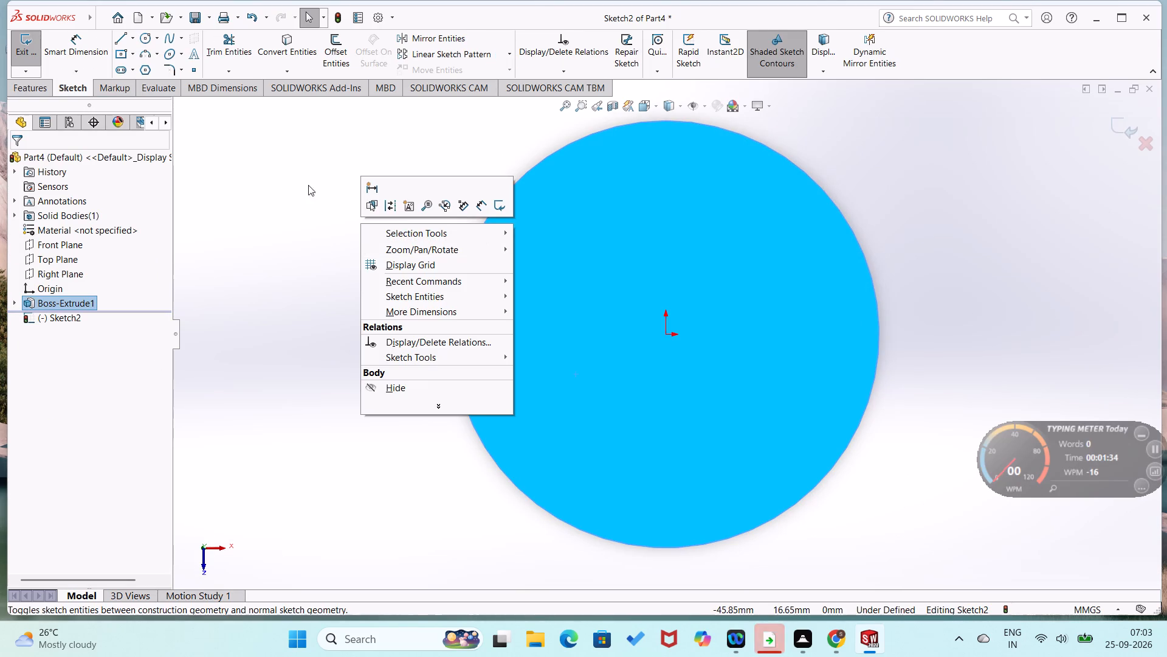
right_click(282, 178)
left_click_drag(244, 412, 250, 410)
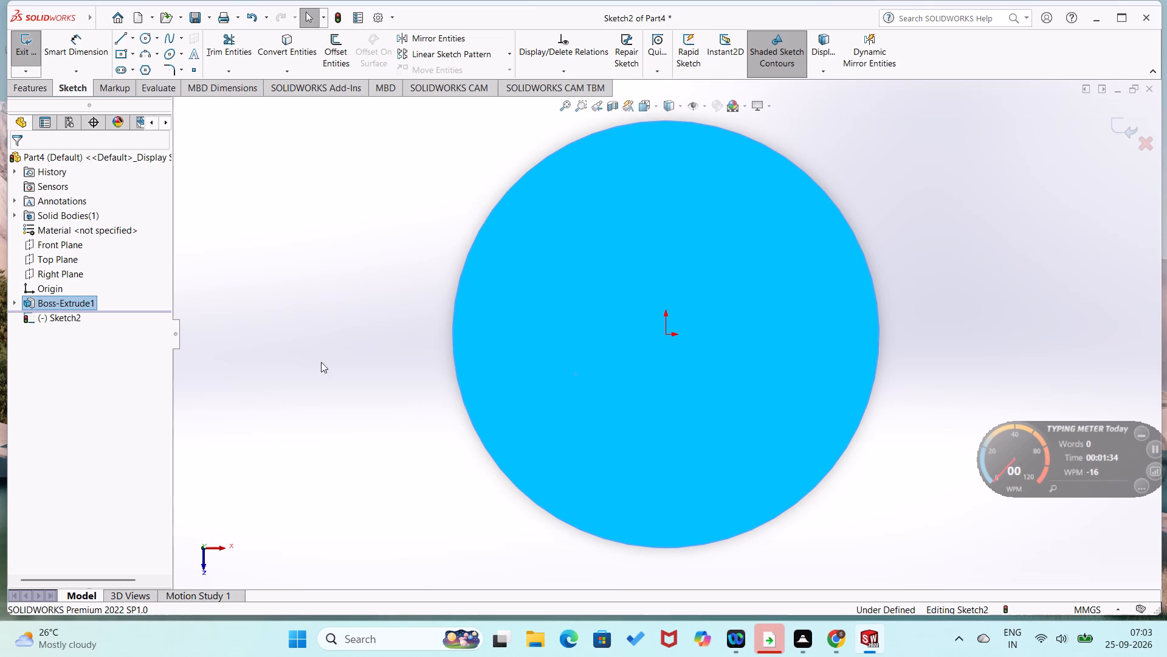
Draw a vertical and a horizontal midpoint line centred on the origin, each reaching the disc's circular edge.
right_click_drag(422, 290, 308, 309)
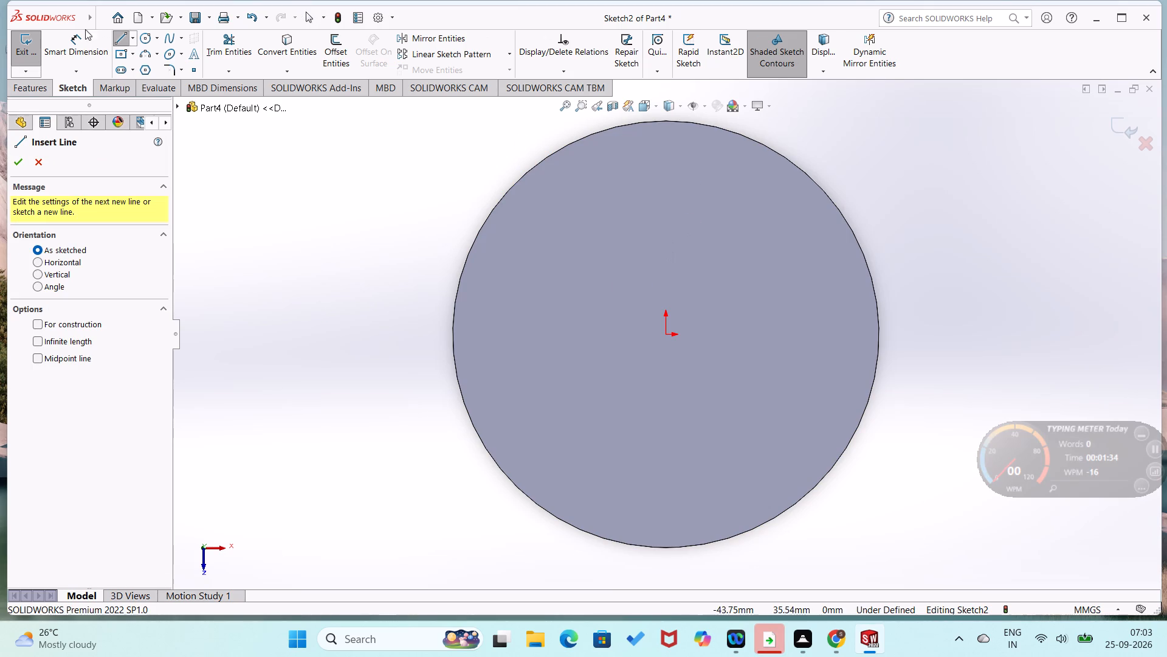
left_click(131, 34)
left_click(141, 91)
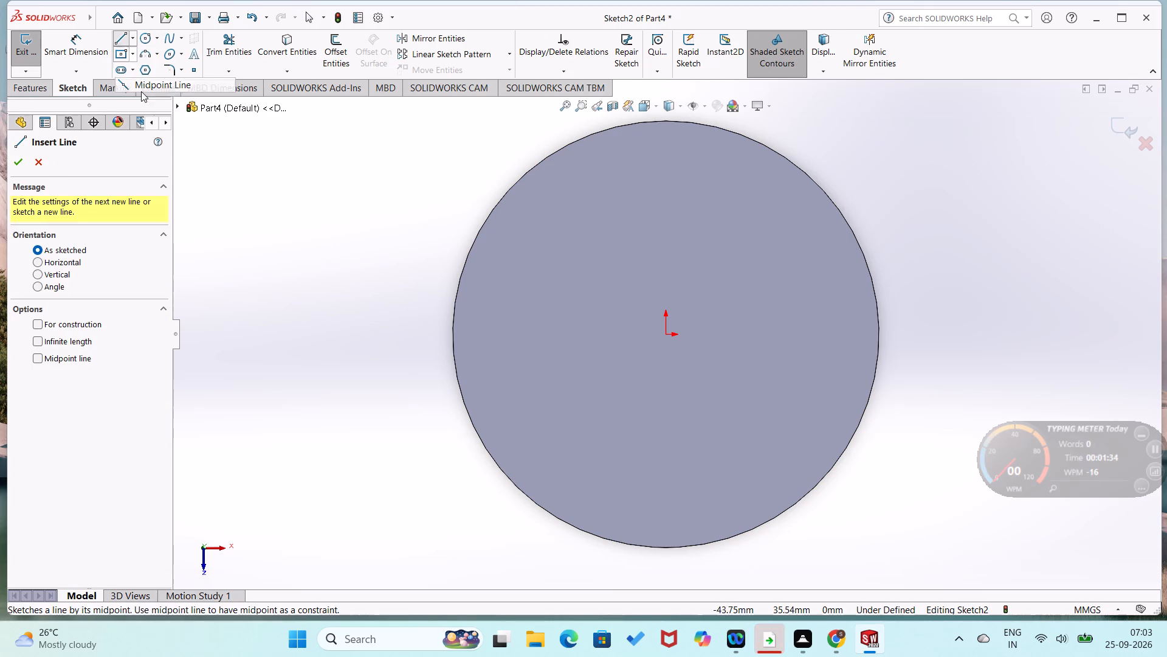
left_click(664, 336)
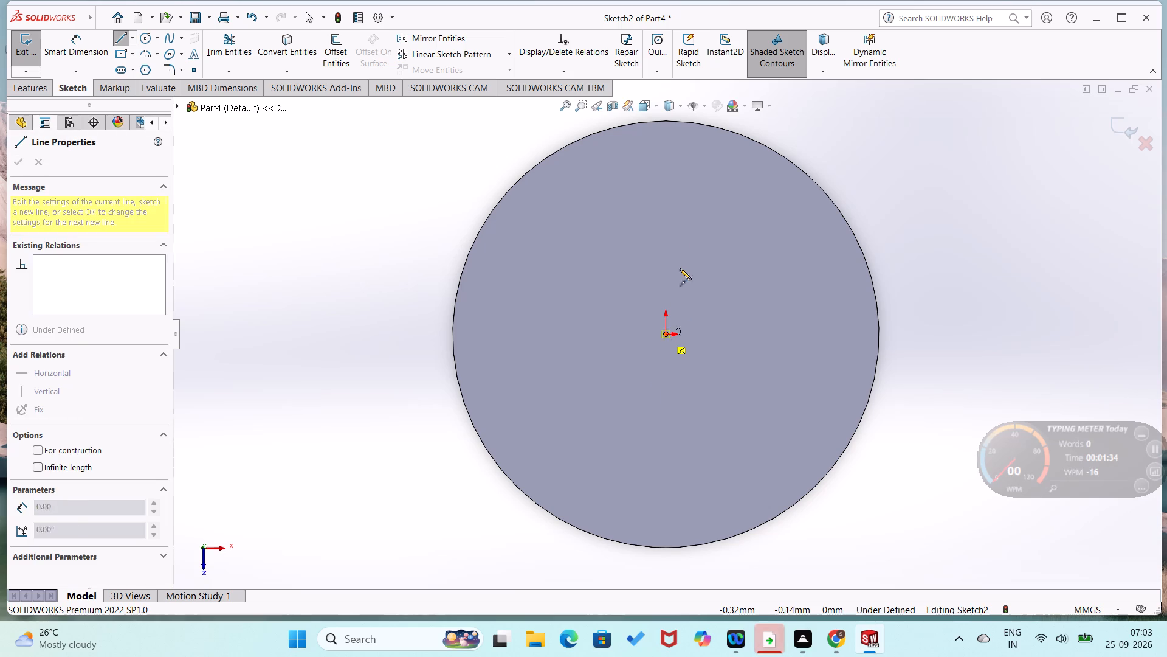
left_click(666, 121)
right_click_drag(742, 228, 774, 125)
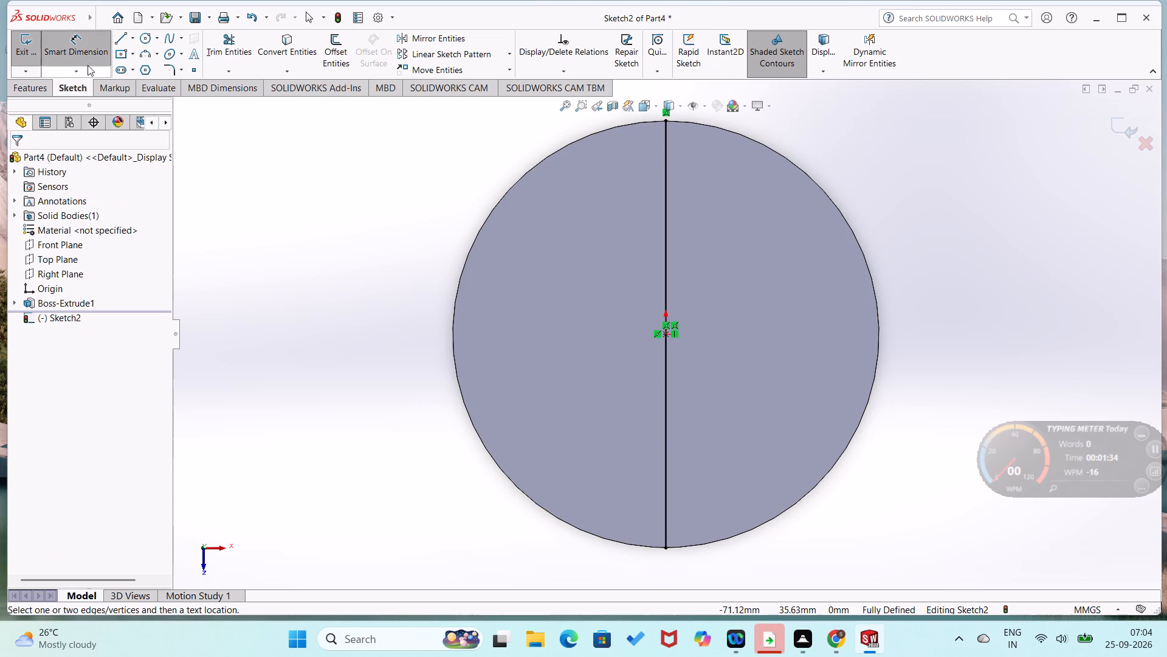
left_click(128, 35)
left_click(131, 39)
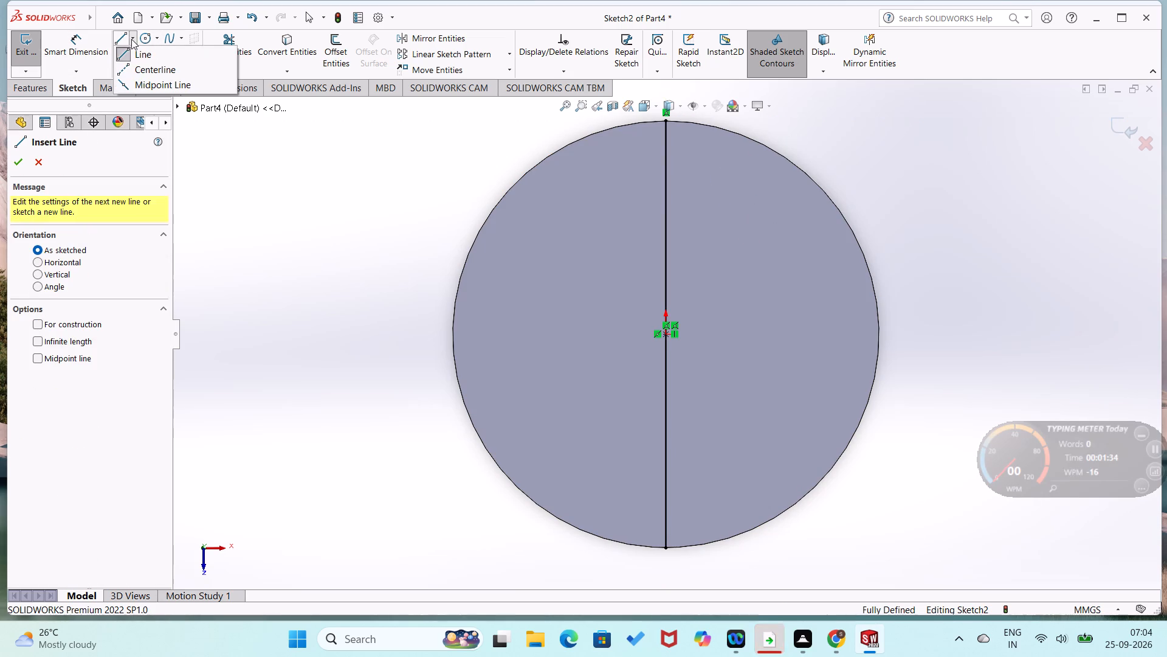
left_click(134, 83)
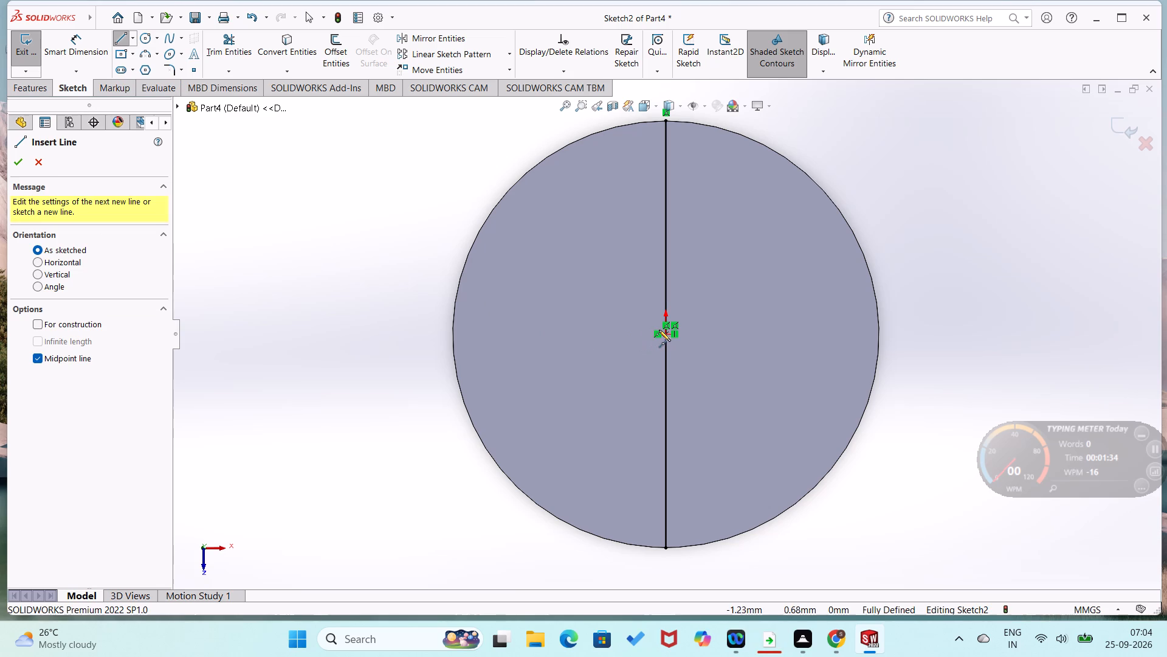
left_click(664, 334)
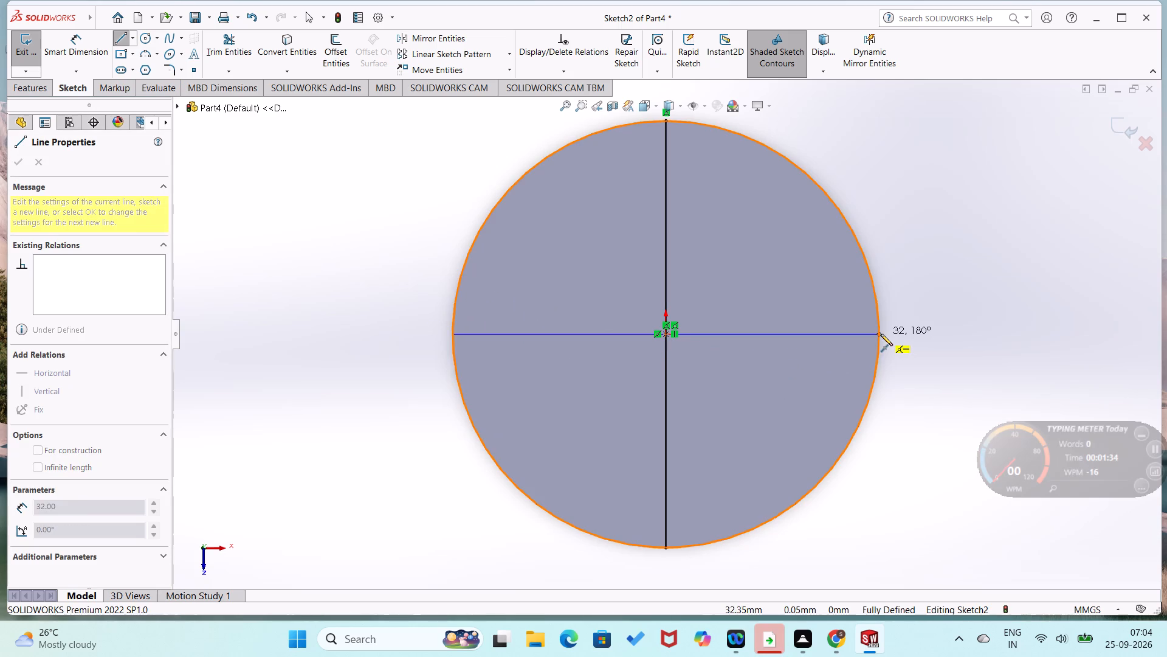
left_click(880, 333)
right_click_drag(929, 345, 965, 214)
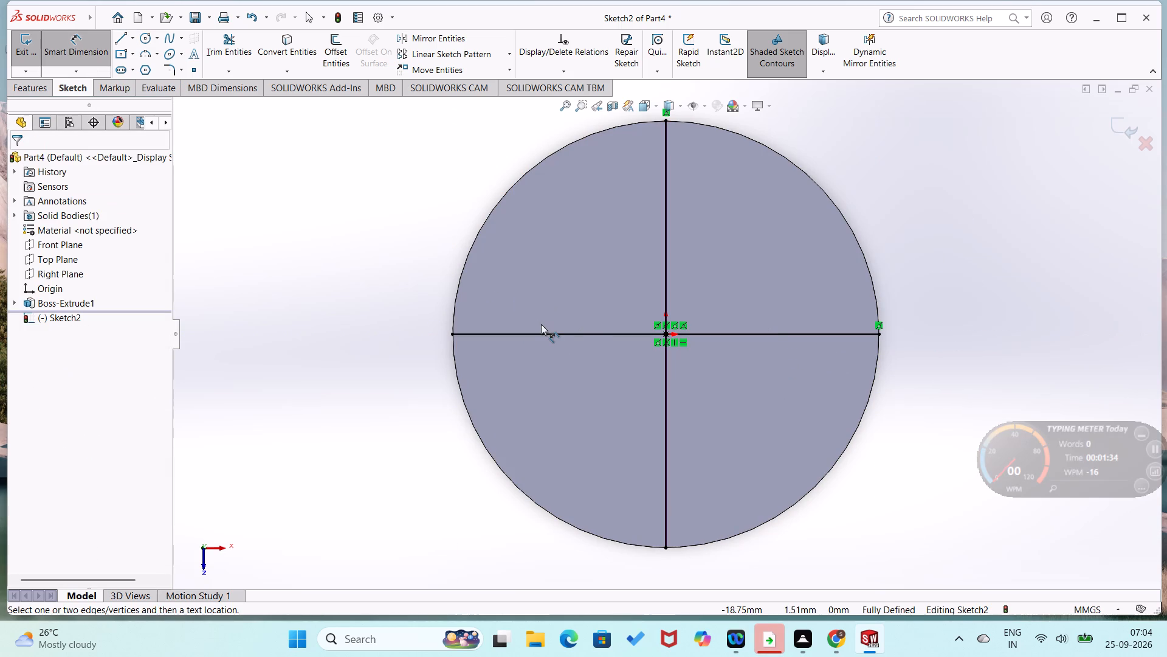
Sketch a closed stepped profile from an arc along the disc's rim to the origin, its lower step line about 24 mm long above the horizontal centre line.
scroll(305, 394, "down", 4)
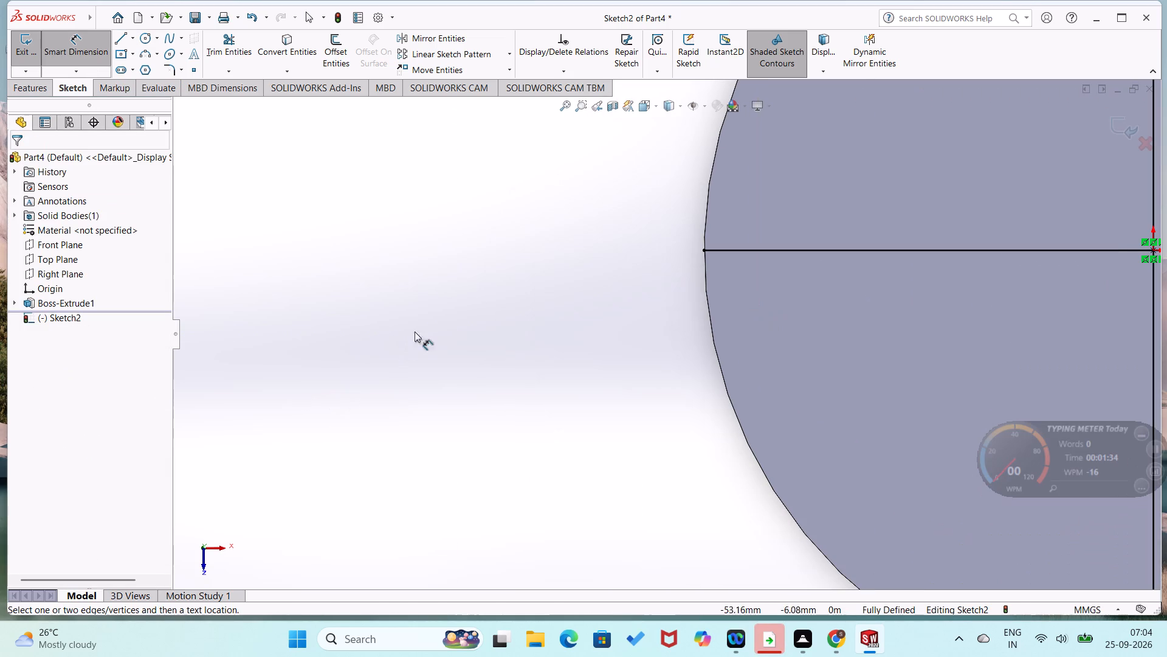
right_click_drag(518, 344, 411, 349)
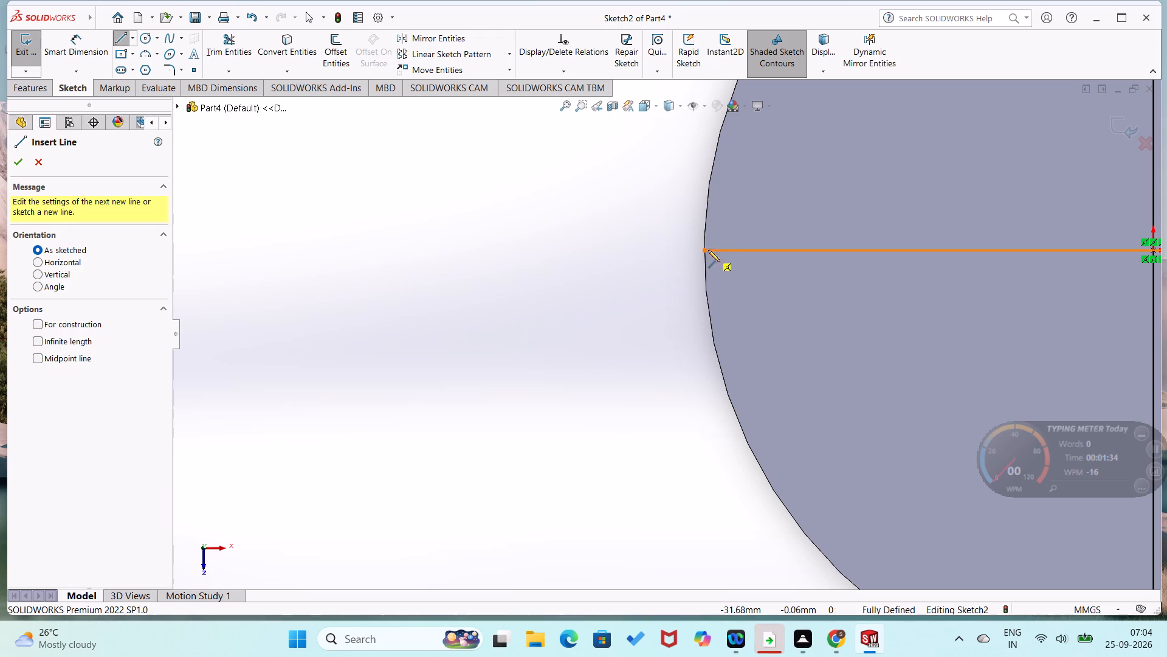
left_click(703, 248)
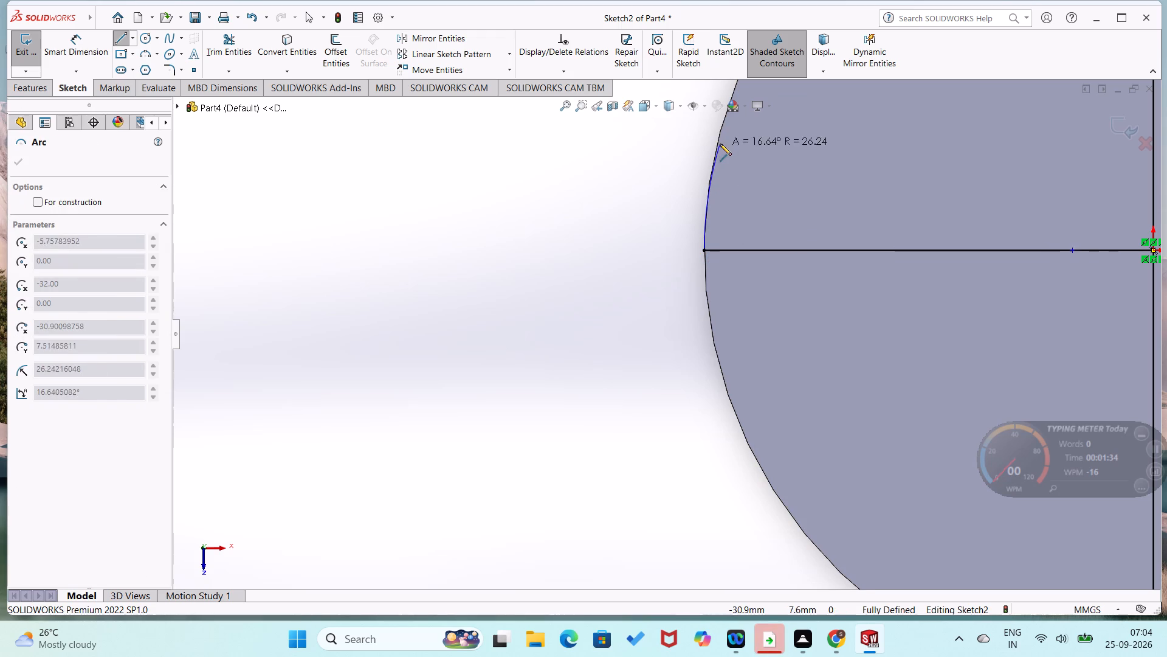
left_click(724, 120)
scroll(750, 127, "up", 2)
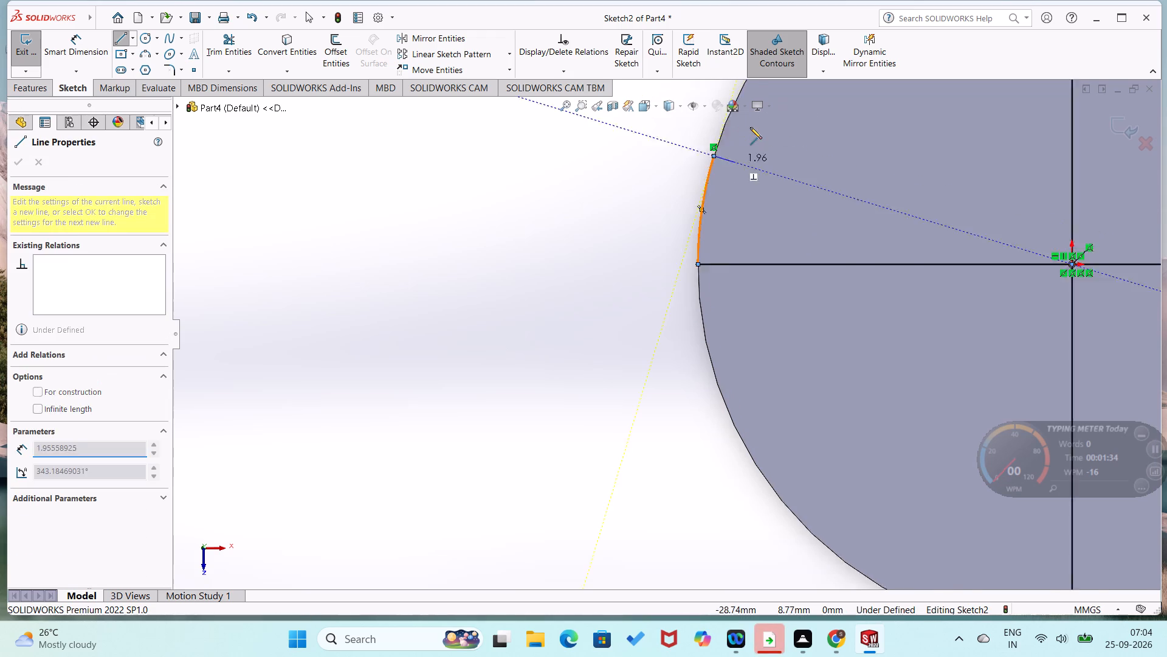
left_click(769, 189)
left_click(768, 249)
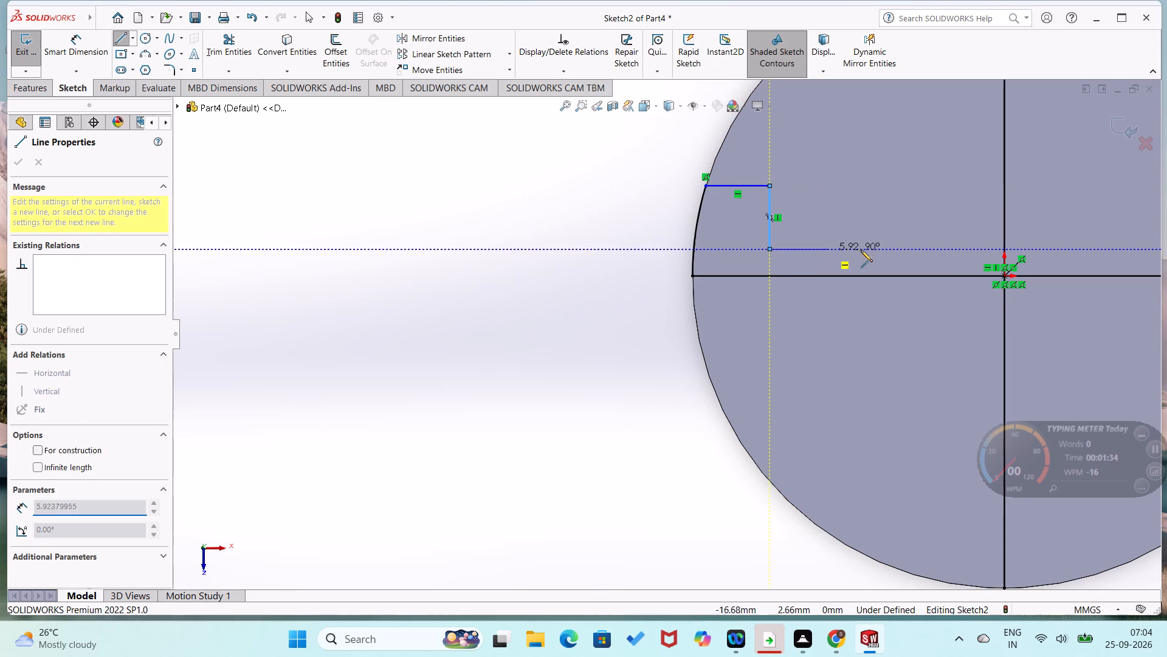
left_click(1004, 249)
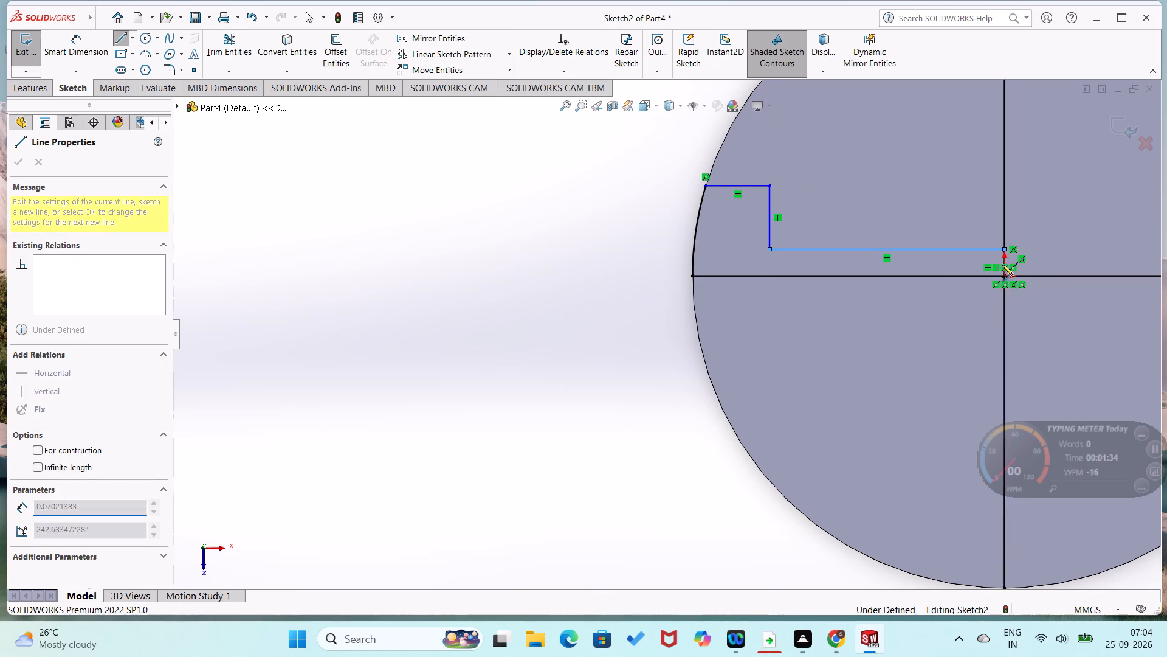
left_click(1002, 275)
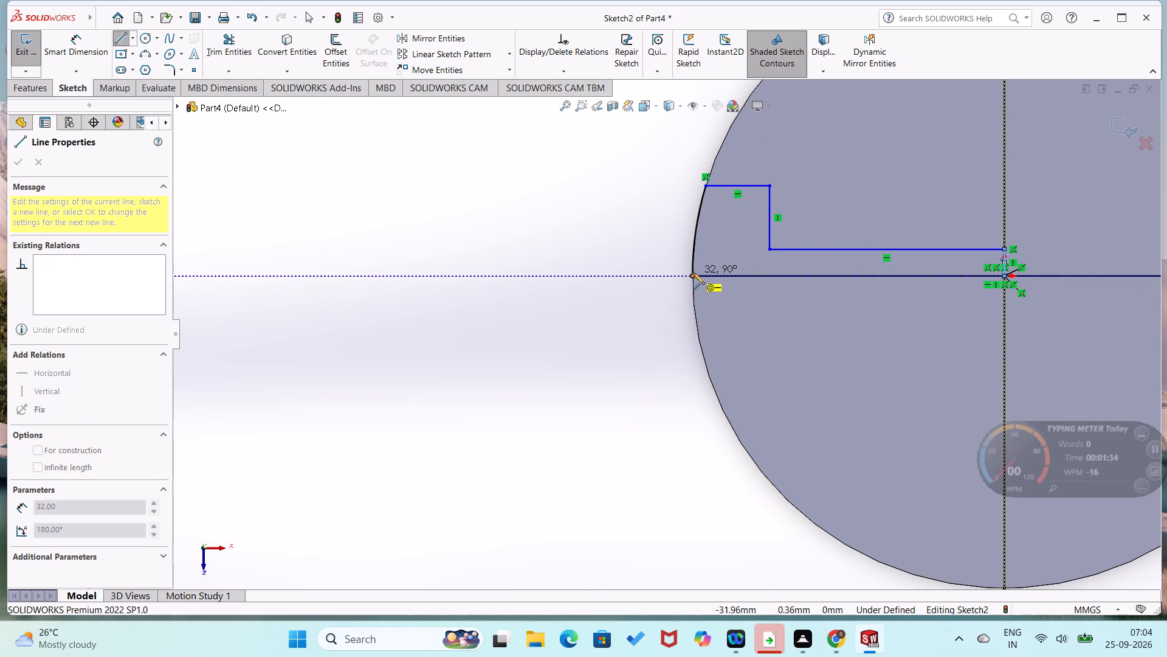
left_click(691, 274)
right_click_drag(638, 293, 638, 212)
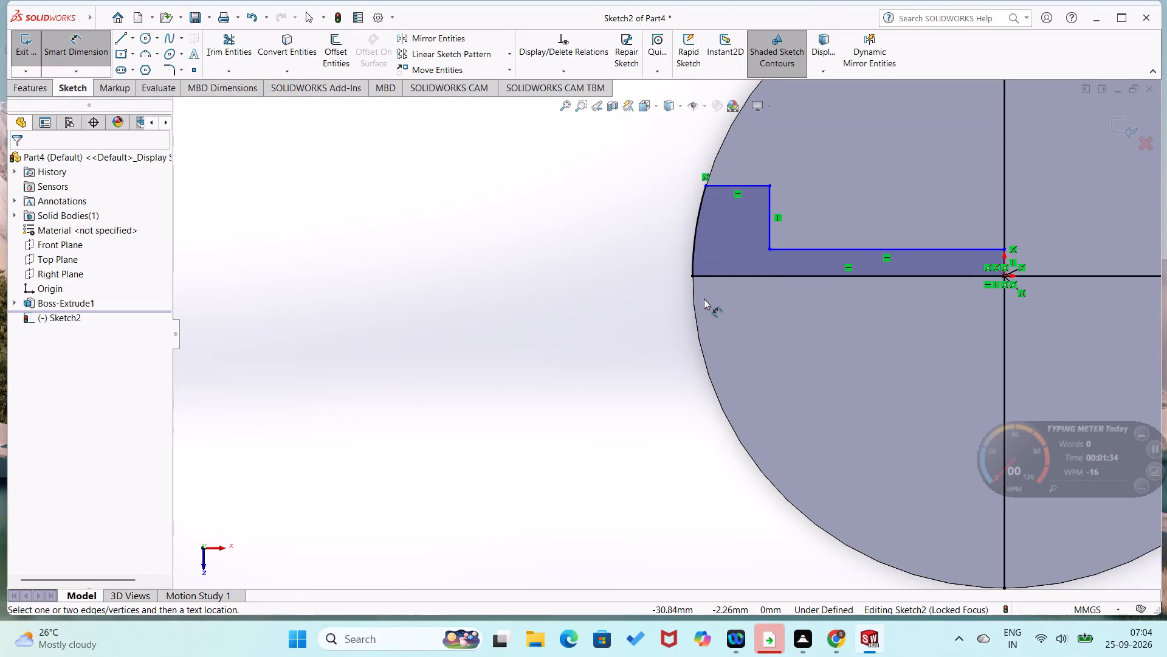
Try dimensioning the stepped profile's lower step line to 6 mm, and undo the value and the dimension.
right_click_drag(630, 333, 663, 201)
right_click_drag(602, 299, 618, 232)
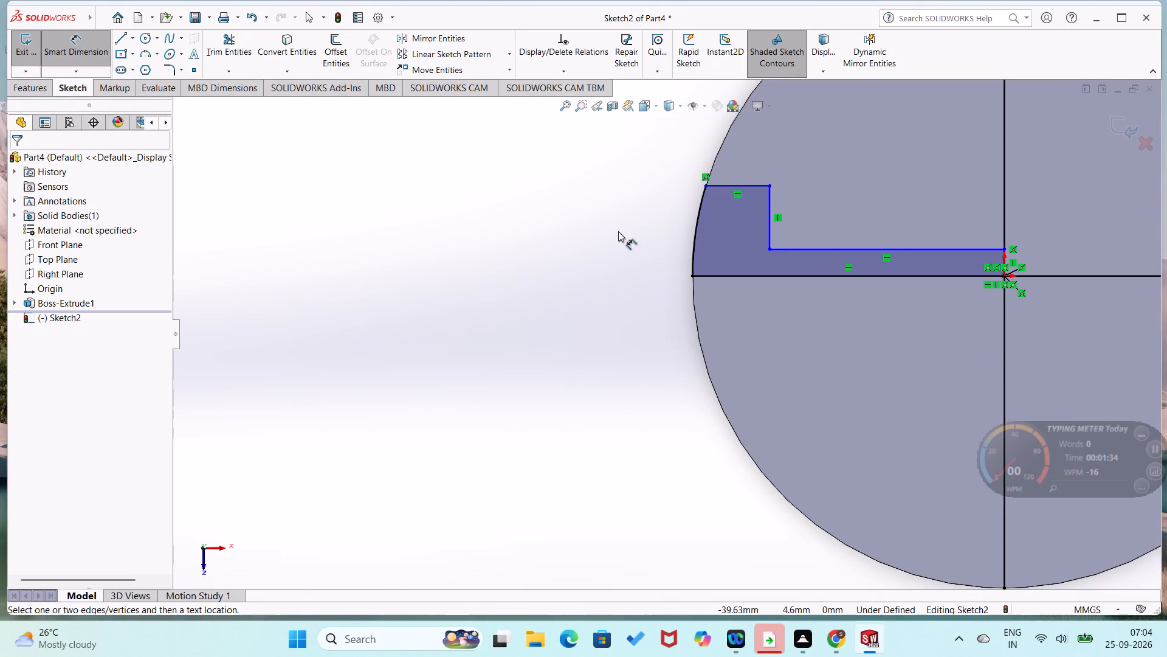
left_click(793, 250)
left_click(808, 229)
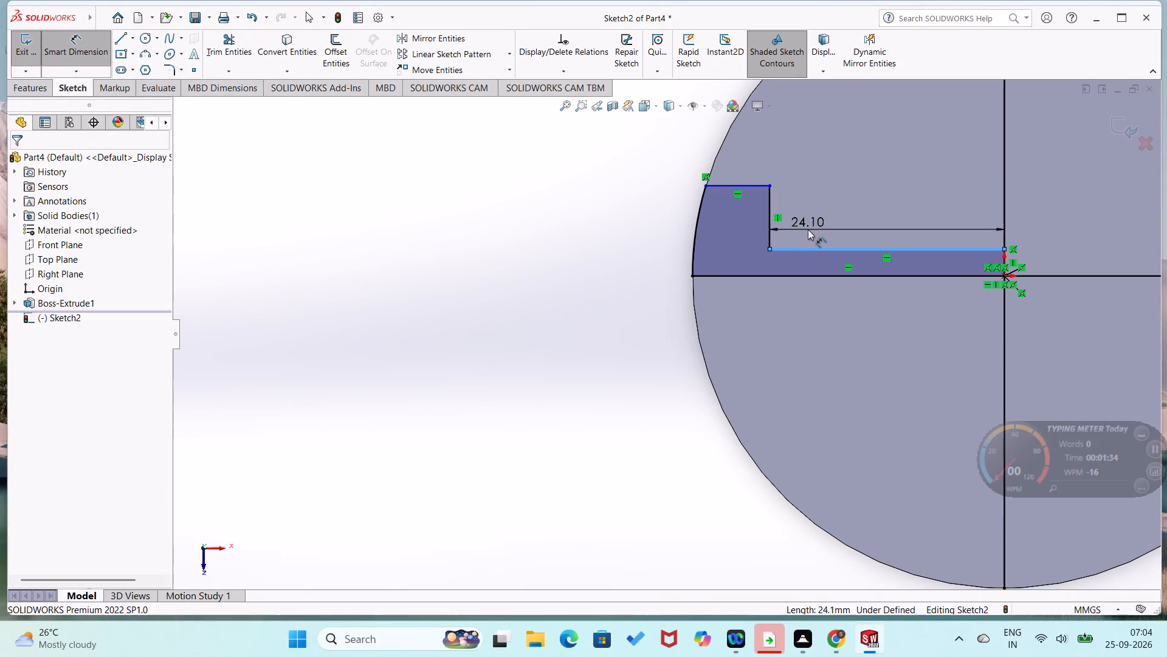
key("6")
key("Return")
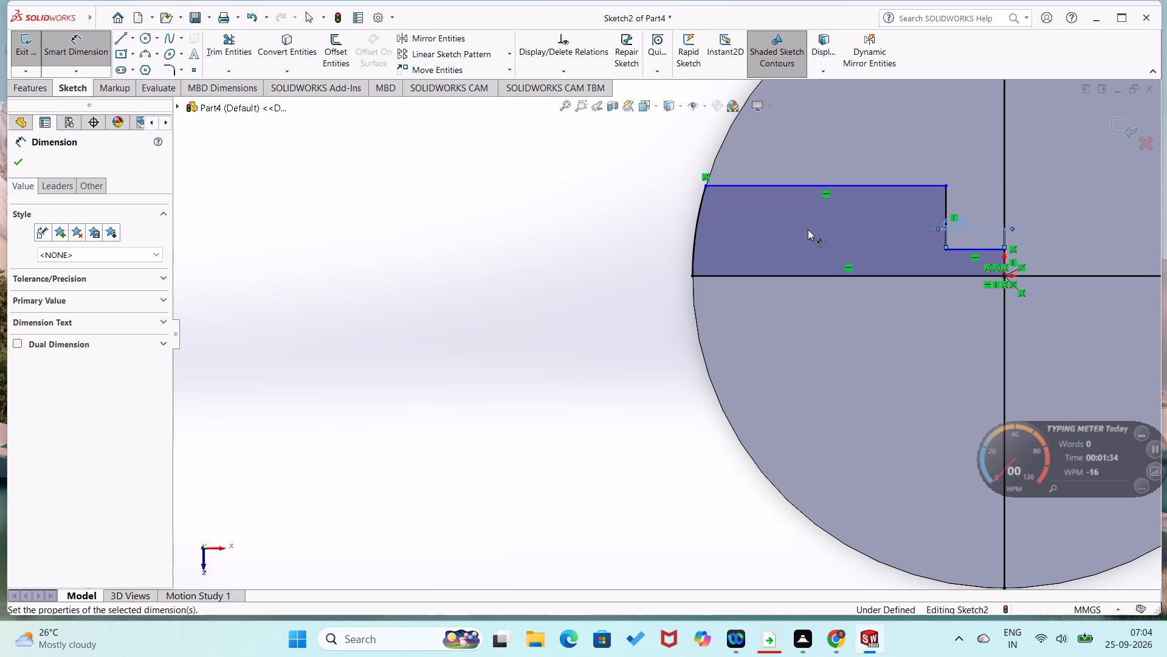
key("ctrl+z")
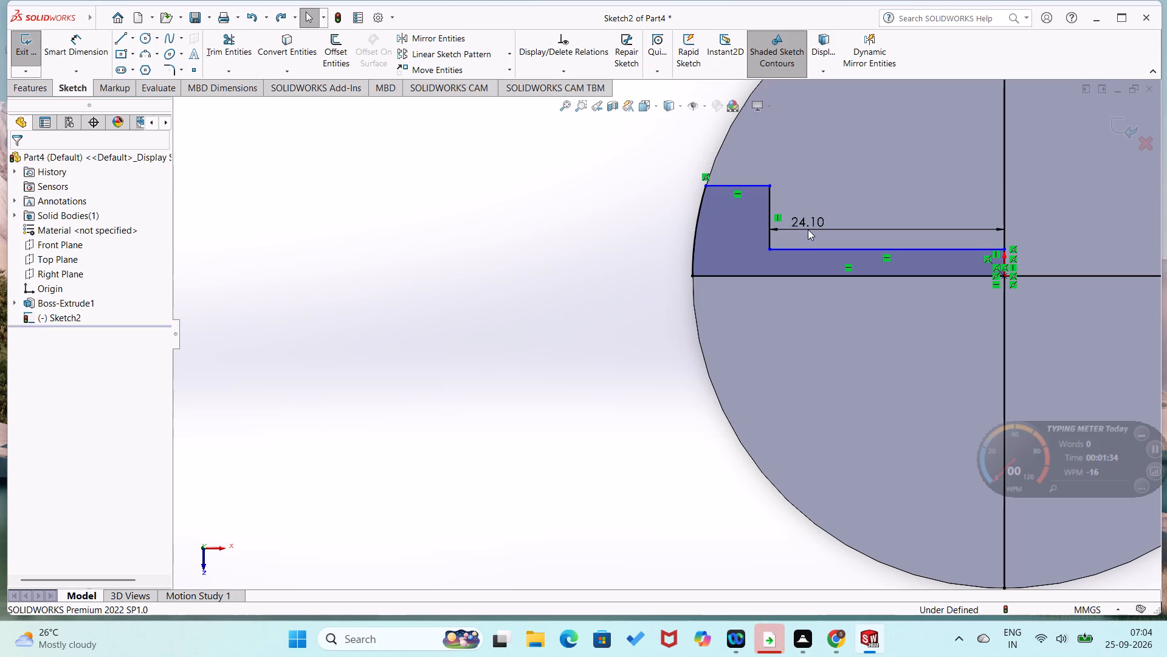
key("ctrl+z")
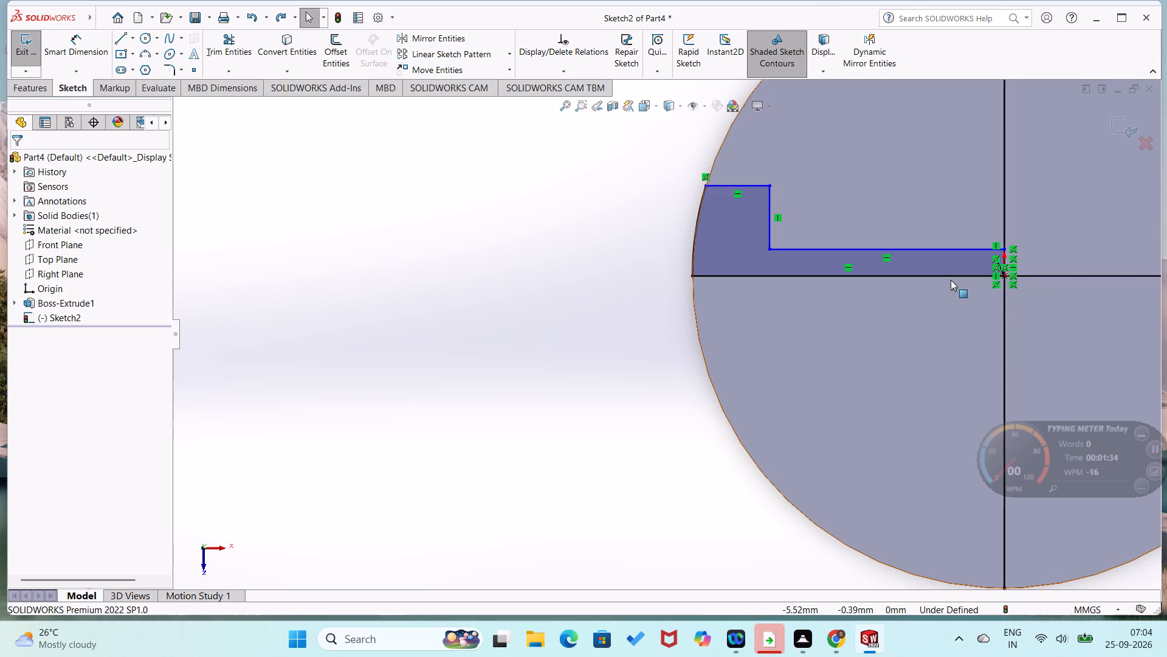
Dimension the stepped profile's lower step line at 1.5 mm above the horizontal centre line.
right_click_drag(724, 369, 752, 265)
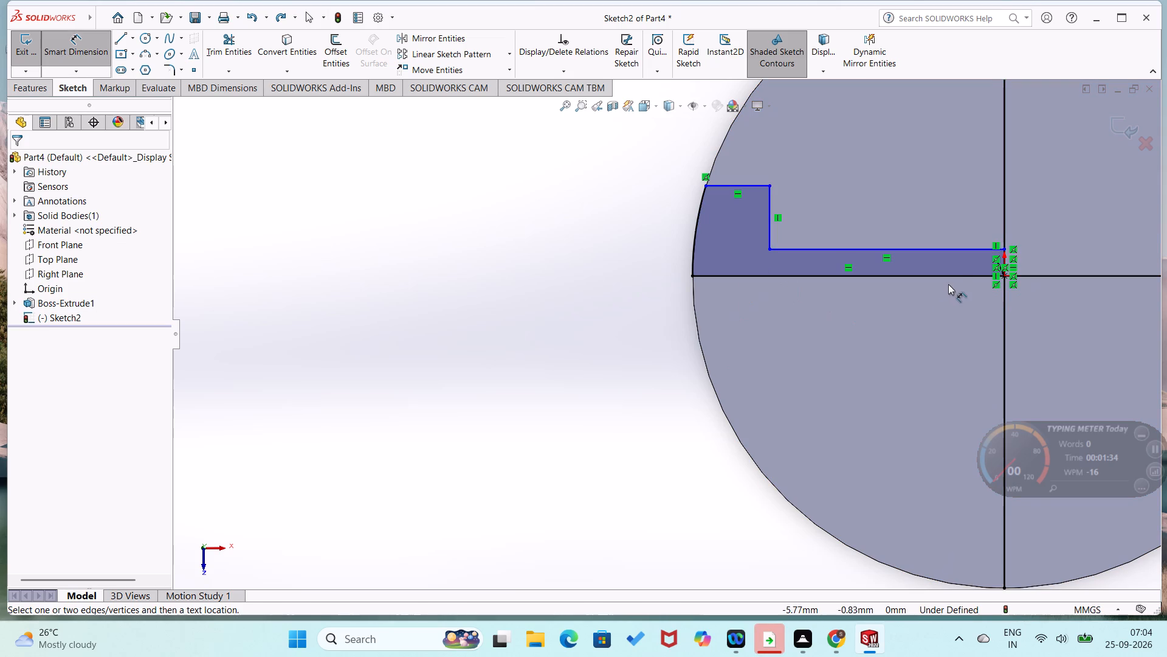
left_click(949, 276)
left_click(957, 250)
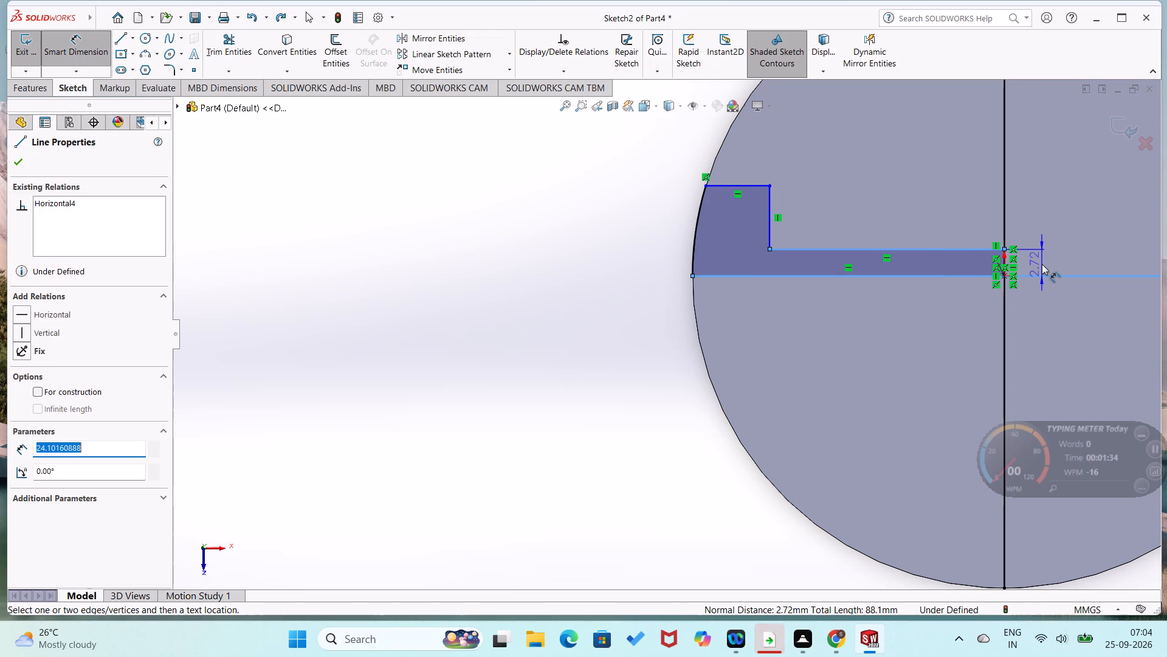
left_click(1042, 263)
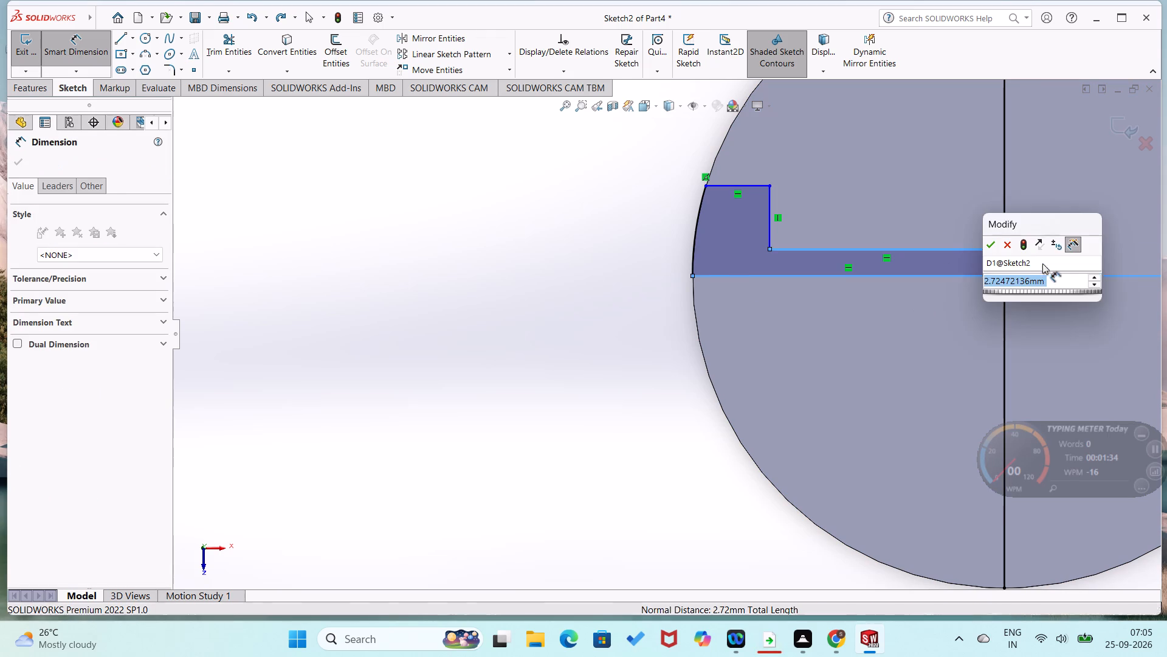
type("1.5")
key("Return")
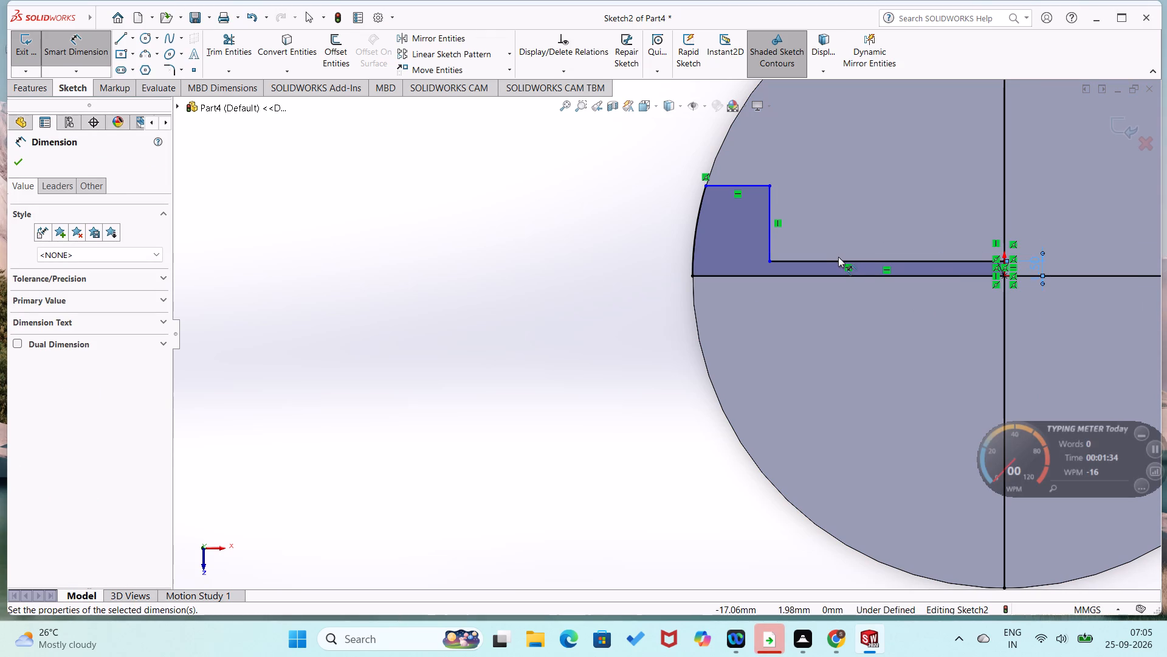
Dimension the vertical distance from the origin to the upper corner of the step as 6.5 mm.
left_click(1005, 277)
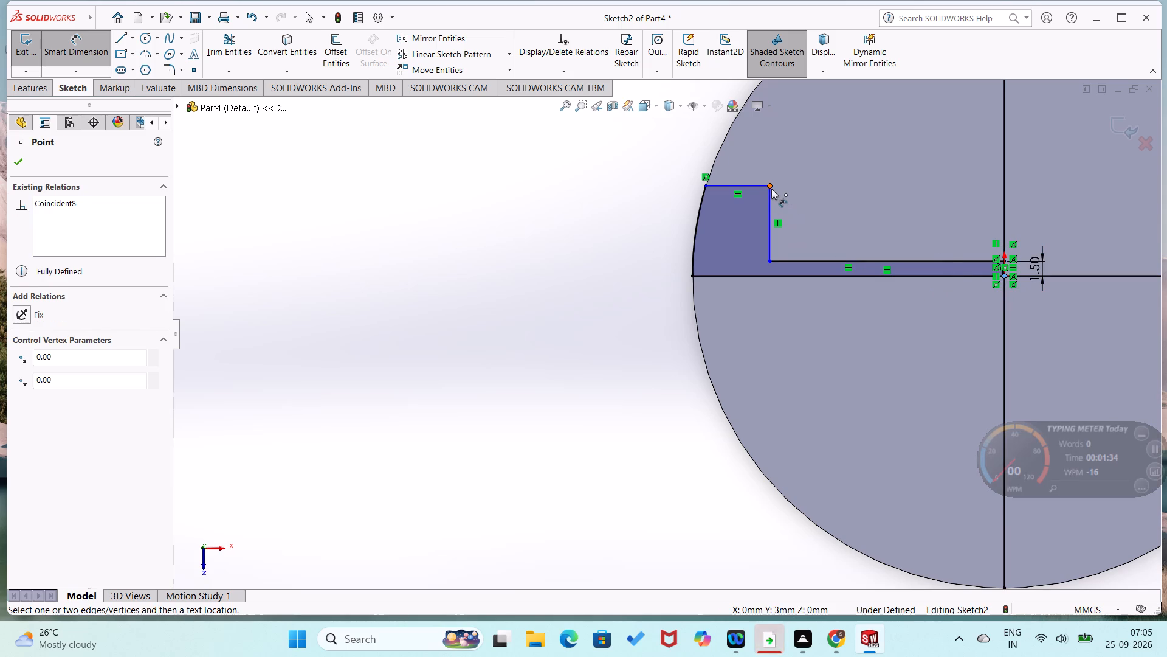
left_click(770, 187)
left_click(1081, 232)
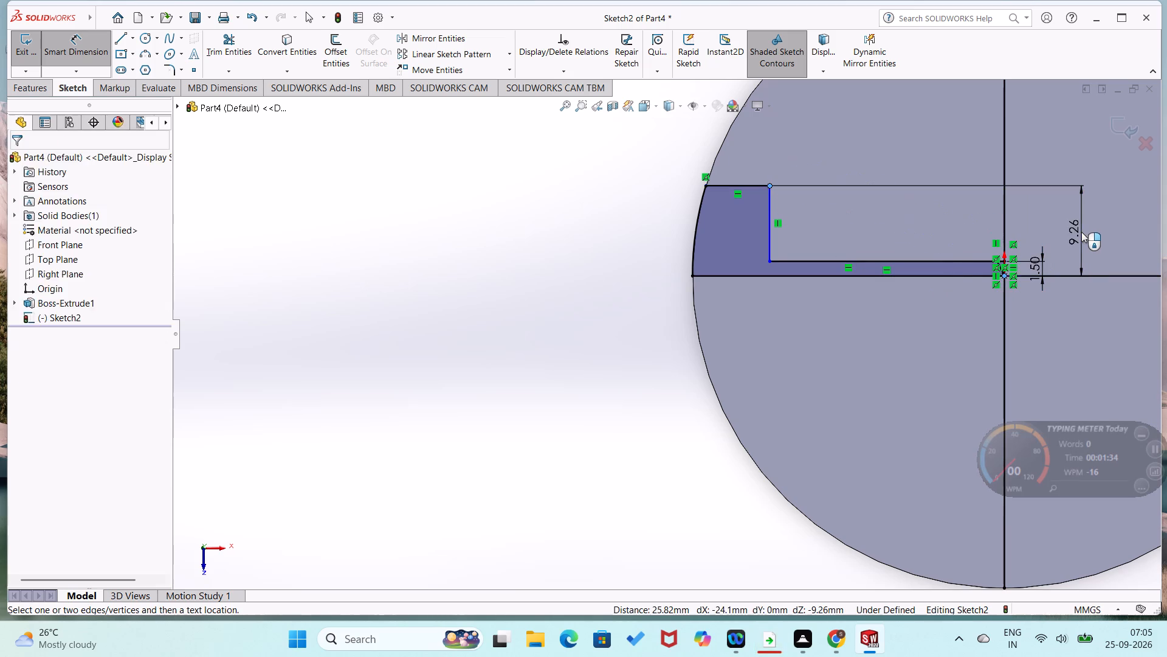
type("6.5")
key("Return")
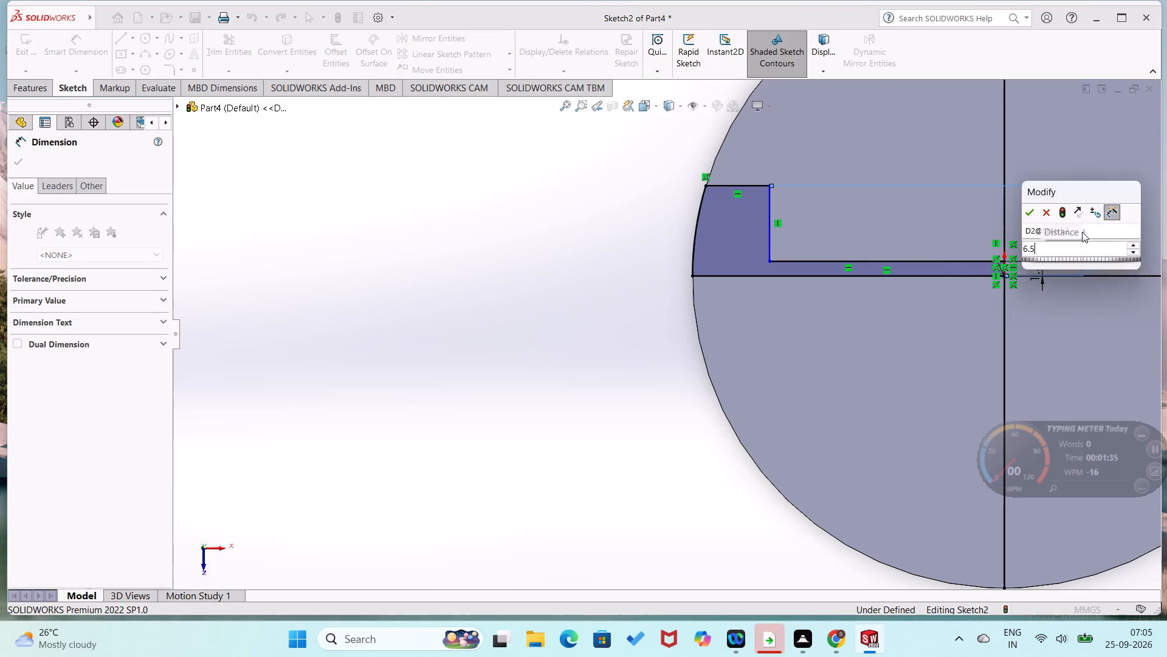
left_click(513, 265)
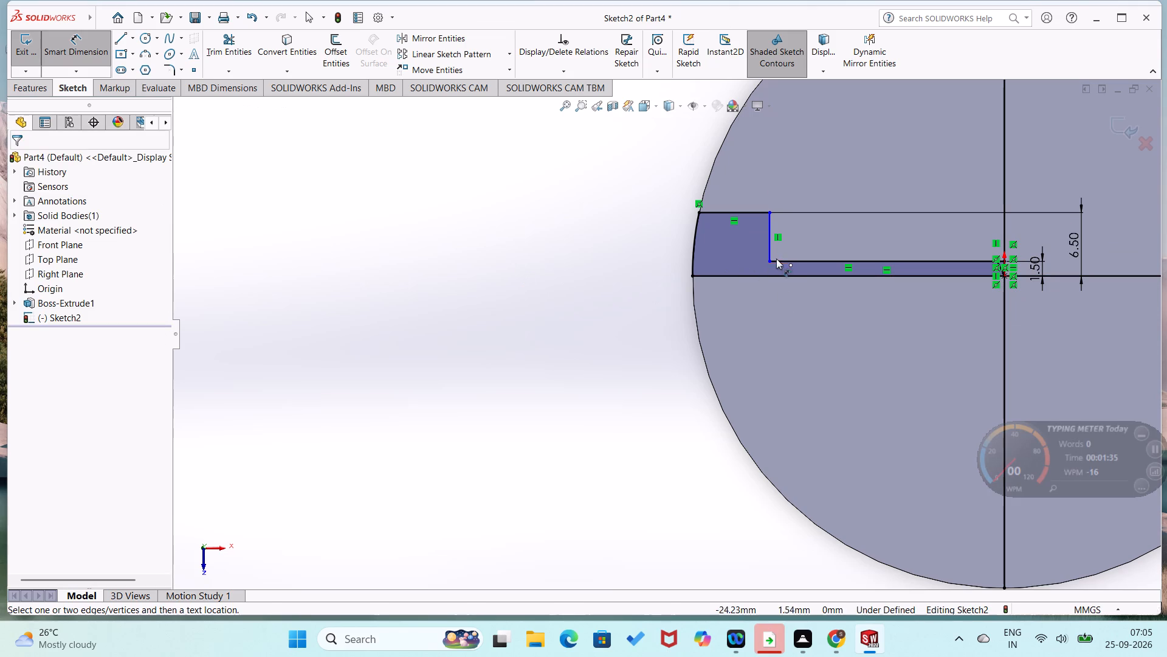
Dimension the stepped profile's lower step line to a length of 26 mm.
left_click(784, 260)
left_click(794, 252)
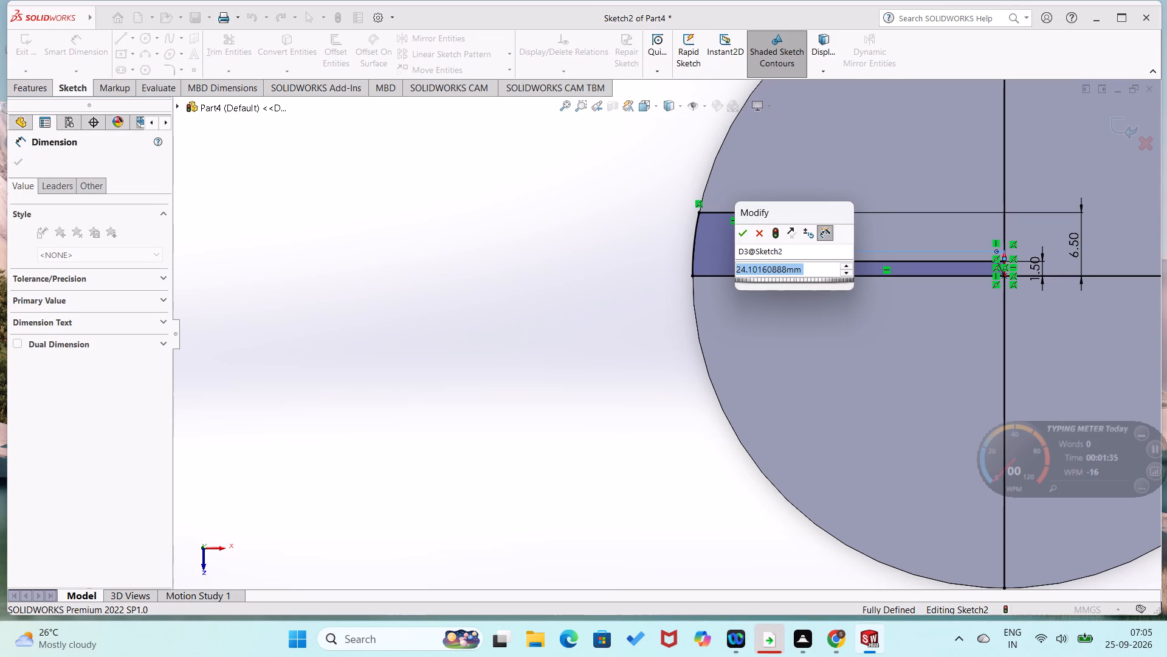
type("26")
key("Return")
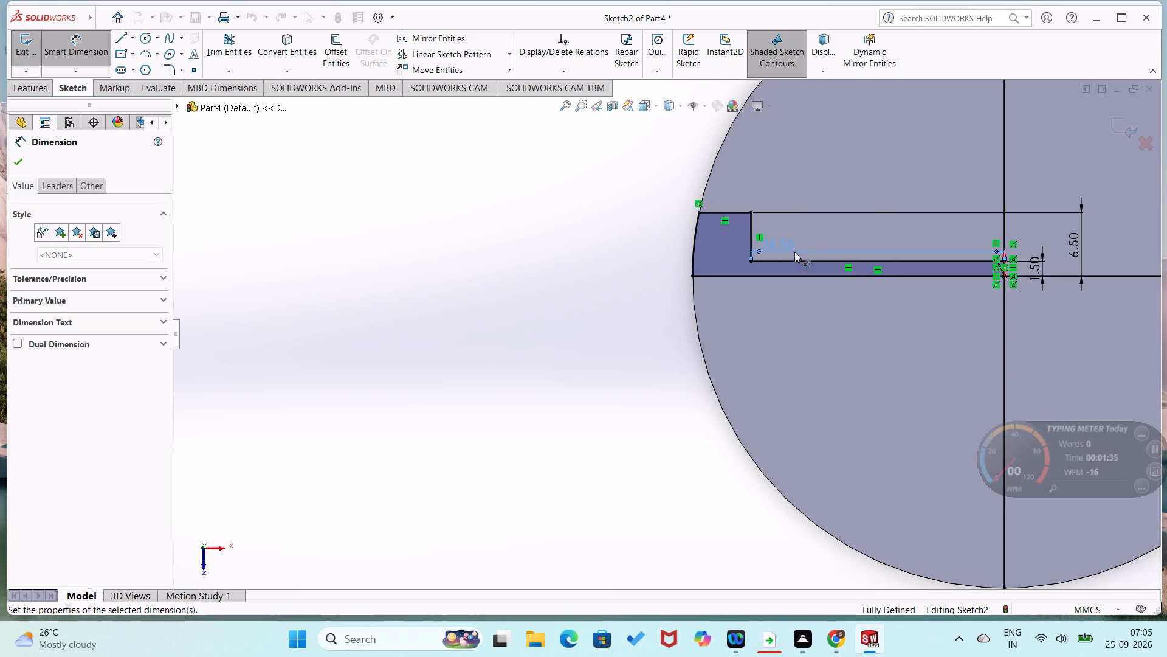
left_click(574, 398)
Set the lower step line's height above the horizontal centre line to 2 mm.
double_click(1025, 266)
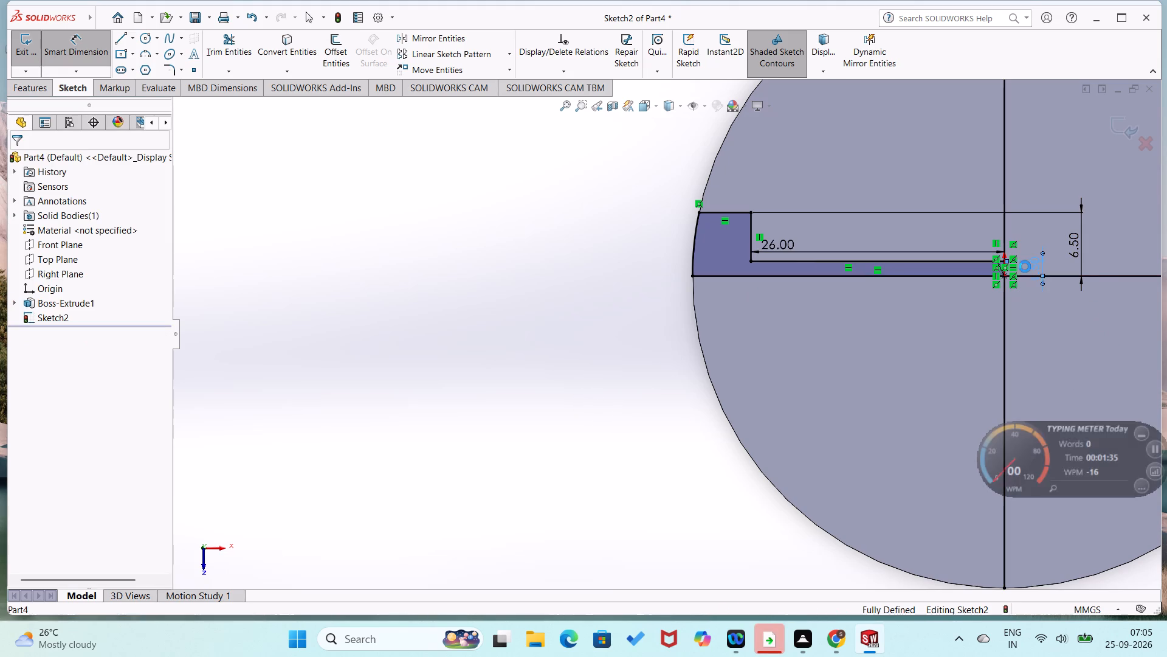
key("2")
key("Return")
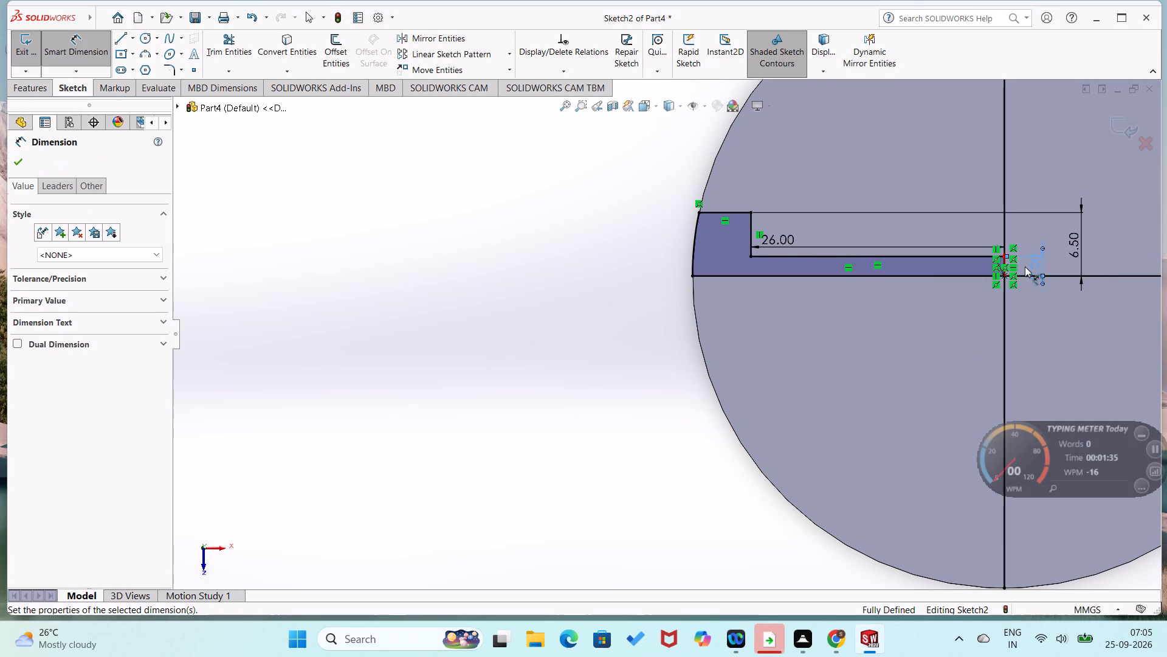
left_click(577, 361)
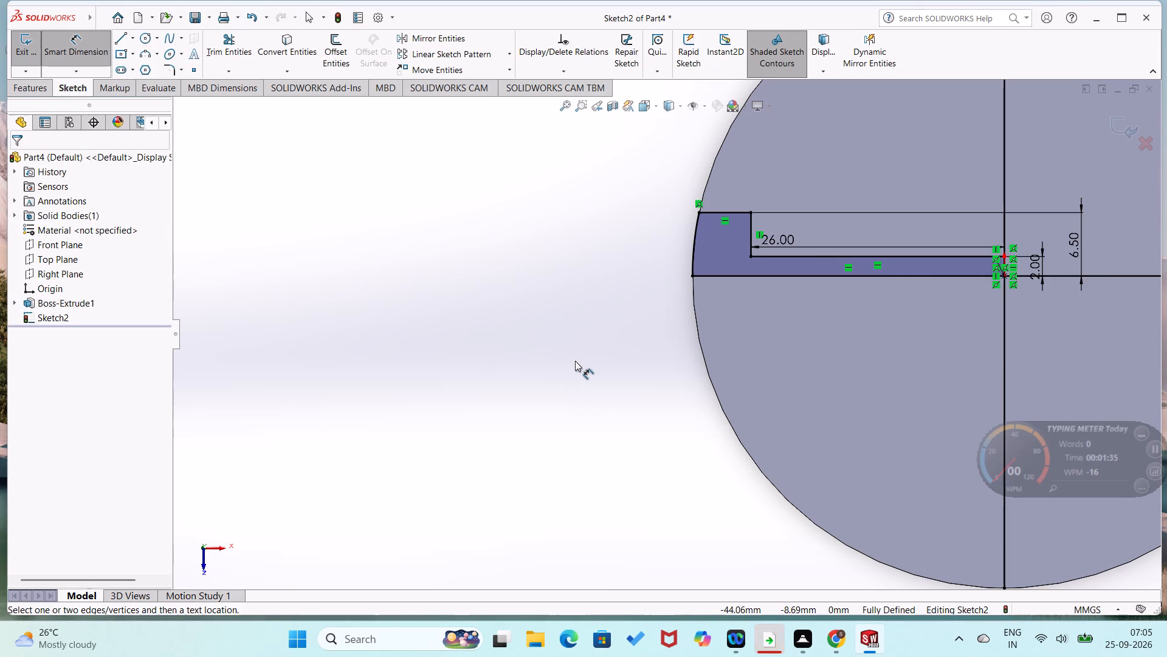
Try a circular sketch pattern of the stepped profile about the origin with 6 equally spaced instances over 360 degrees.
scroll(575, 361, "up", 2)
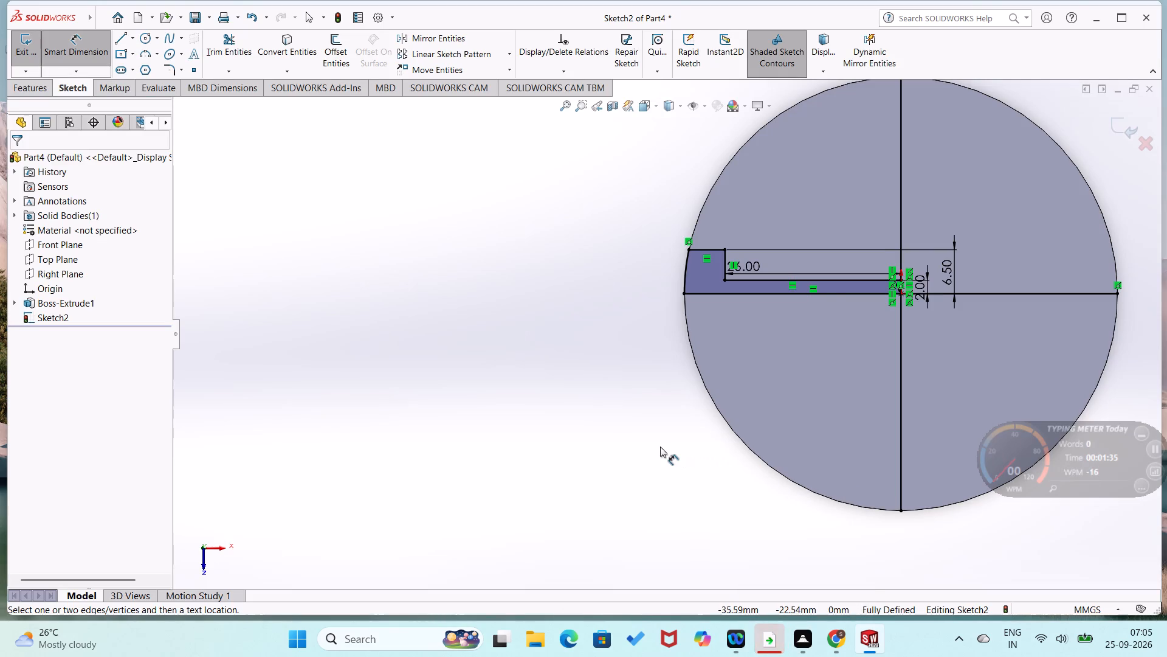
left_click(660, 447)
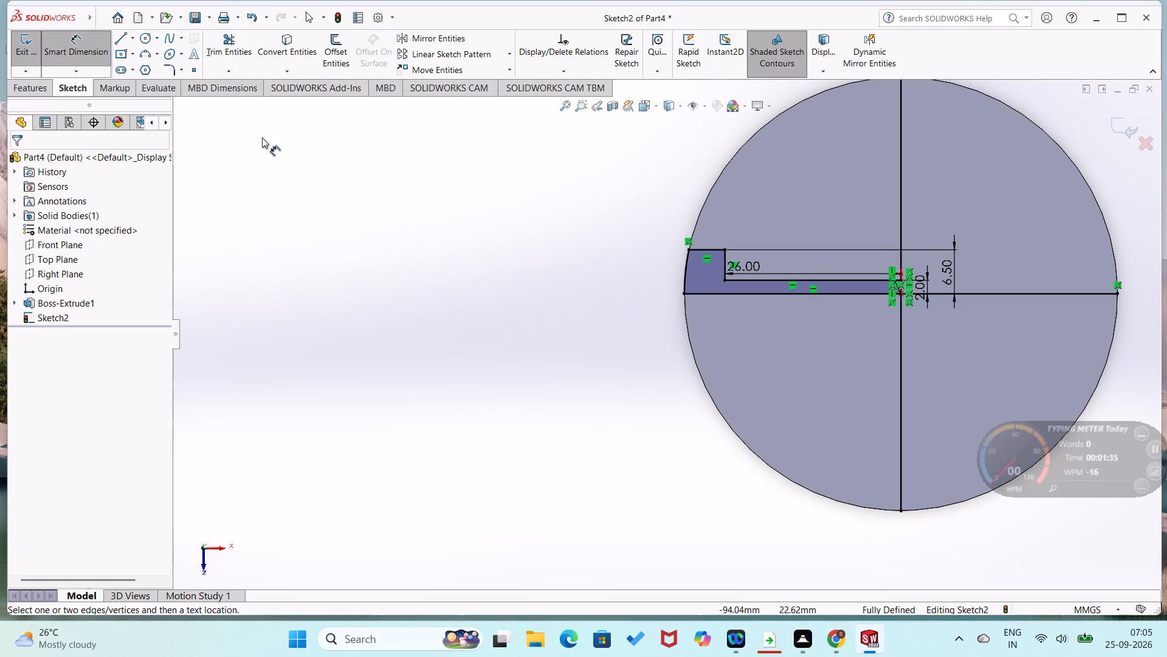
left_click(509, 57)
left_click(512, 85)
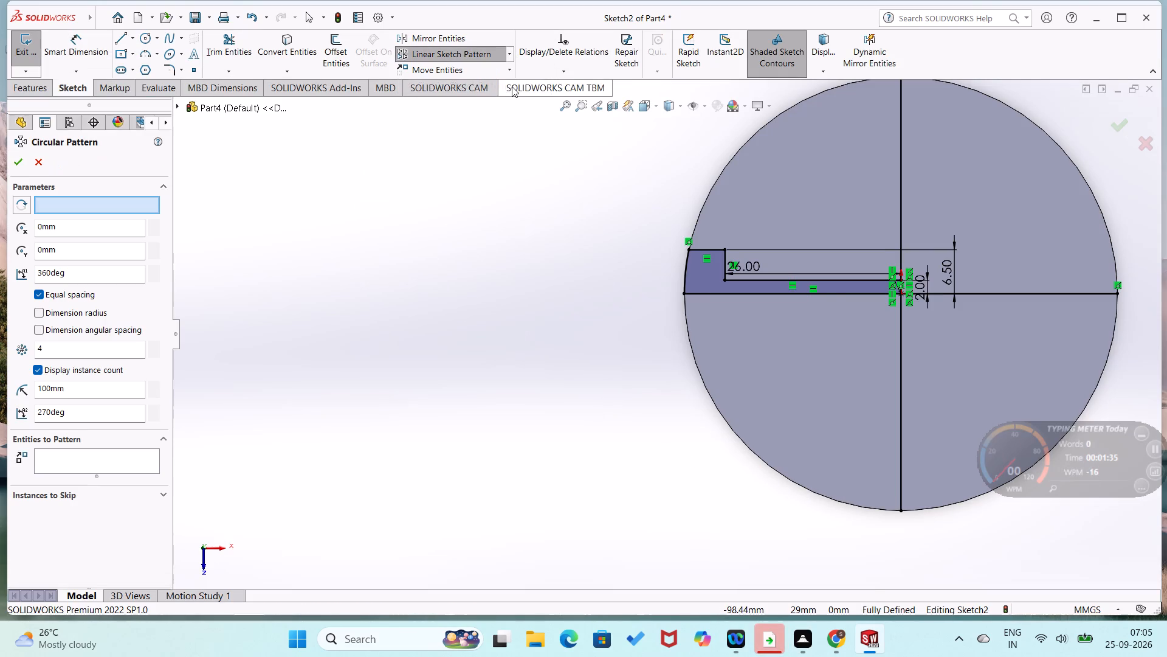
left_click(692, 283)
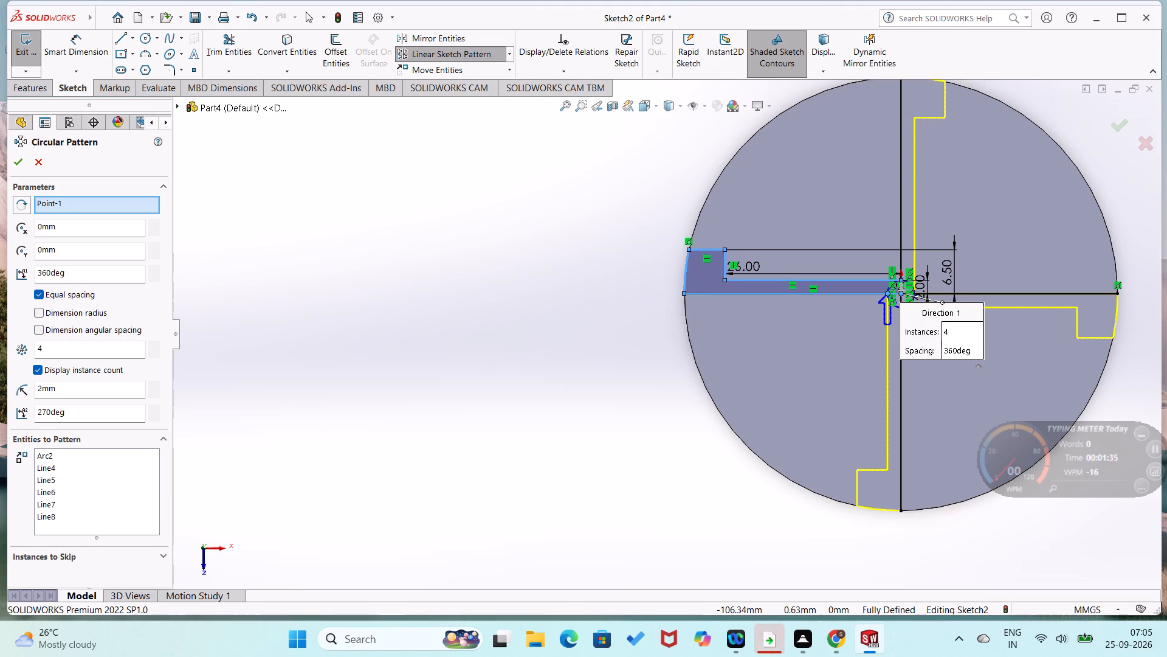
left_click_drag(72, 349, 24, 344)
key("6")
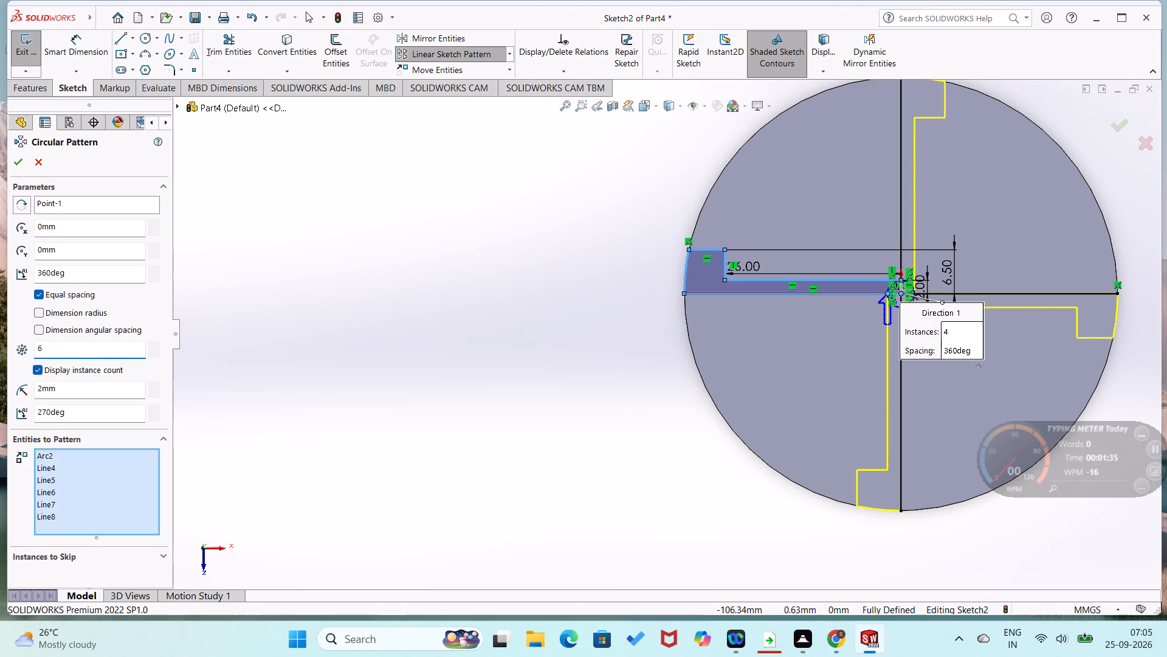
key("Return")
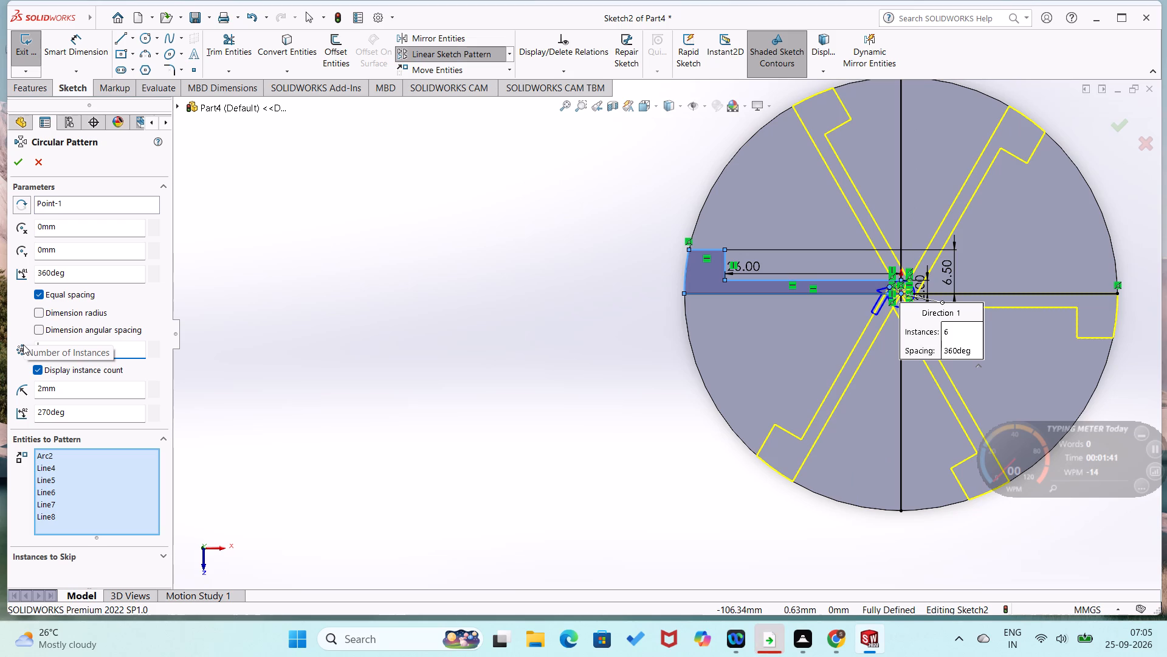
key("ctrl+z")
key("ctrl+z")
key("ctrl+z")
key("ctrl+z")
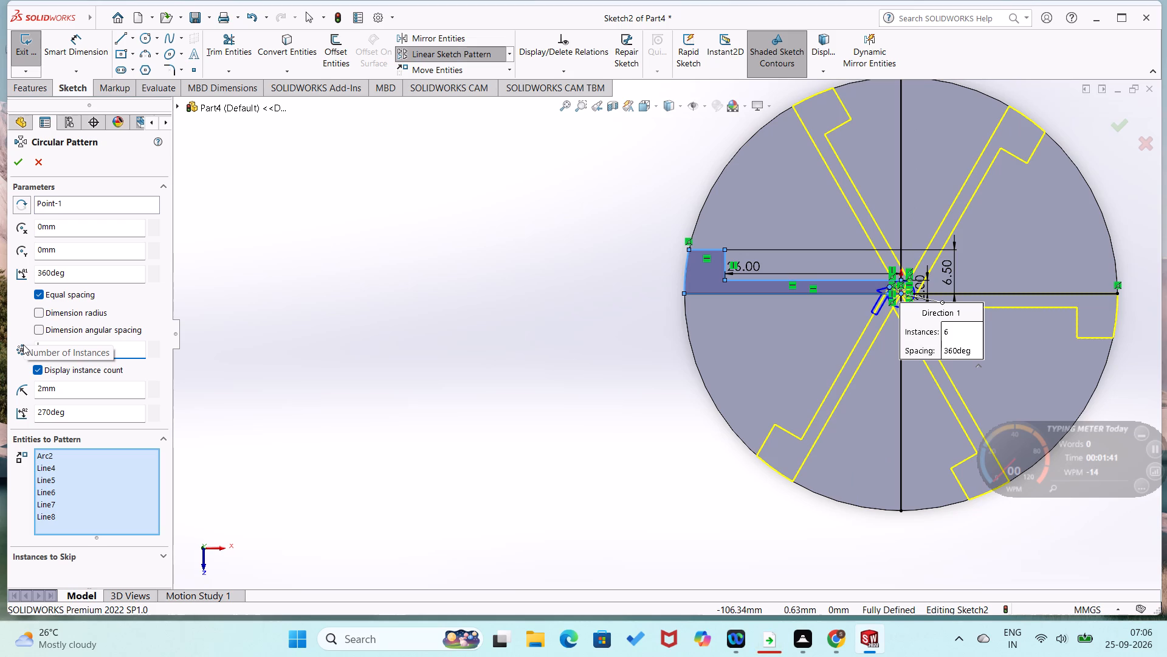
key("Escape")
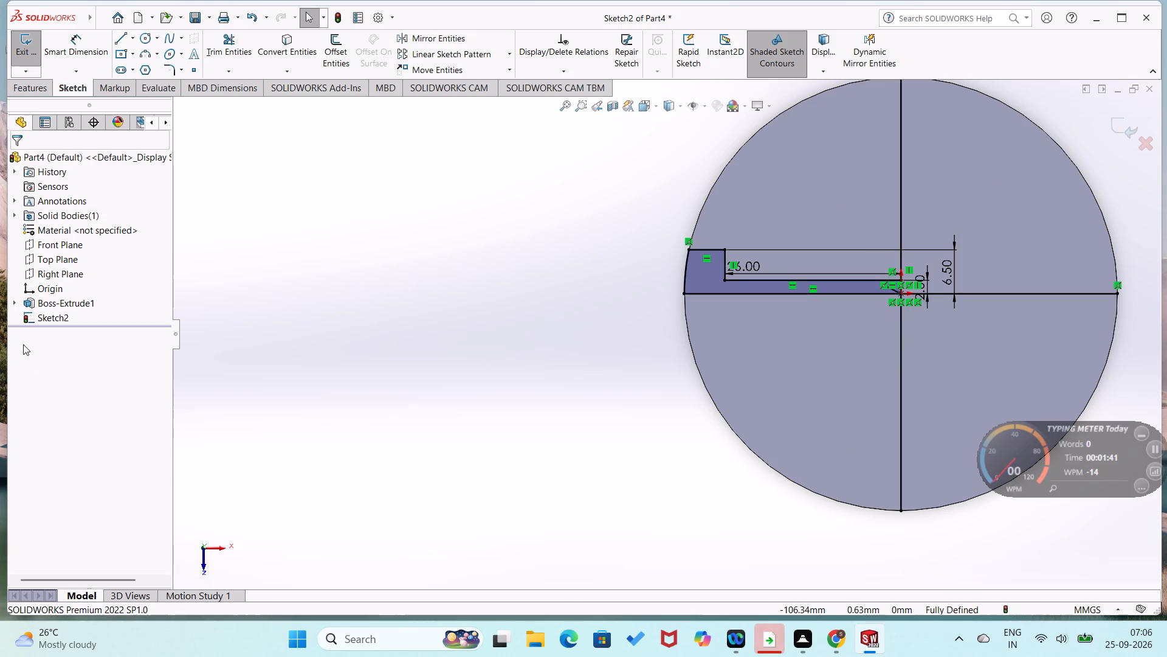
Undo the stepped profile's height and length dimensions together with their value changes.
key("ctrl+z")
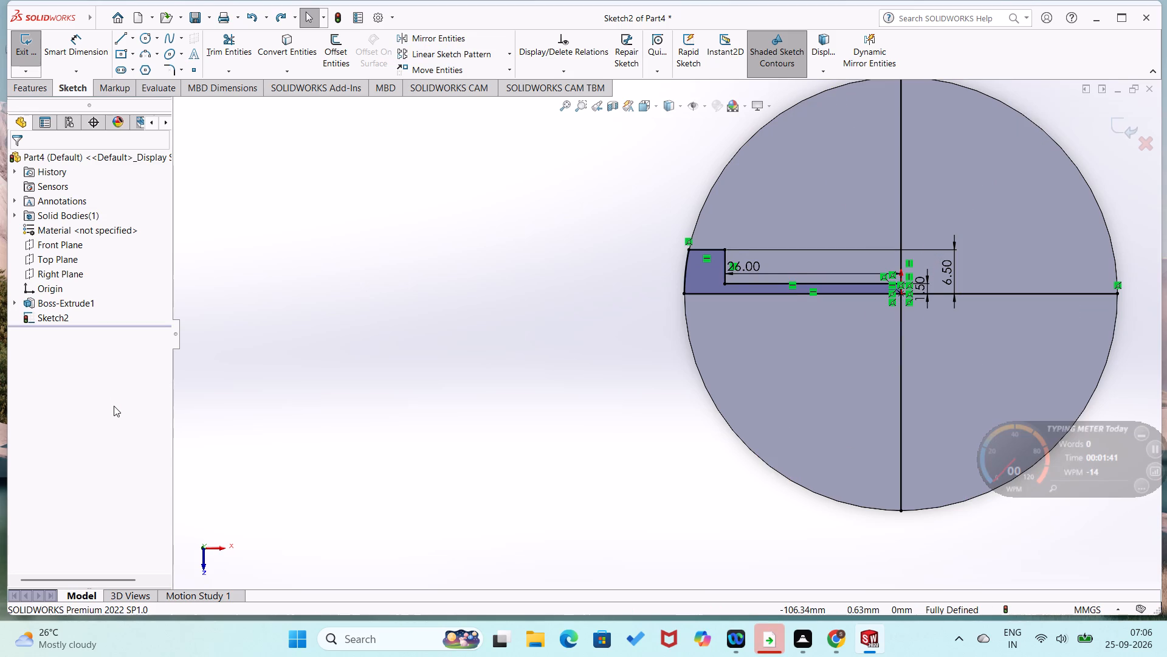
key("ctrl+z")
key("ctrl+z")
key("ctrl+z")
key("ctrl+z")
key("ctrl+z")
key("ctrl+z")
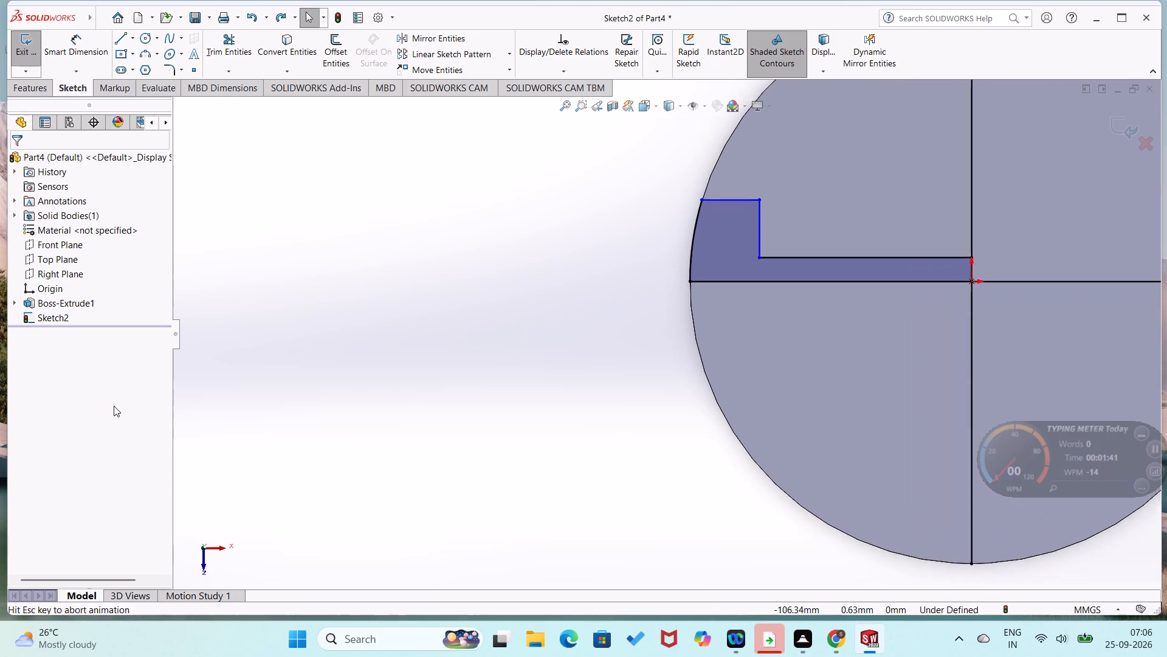
Undo the stepped profile's lines back to the rim arc and the short upper step line.
key("ctrl+z")
key("ctrl+z")
key("ctrl+z")
key("ctrl+z")
key("ctrl+z")
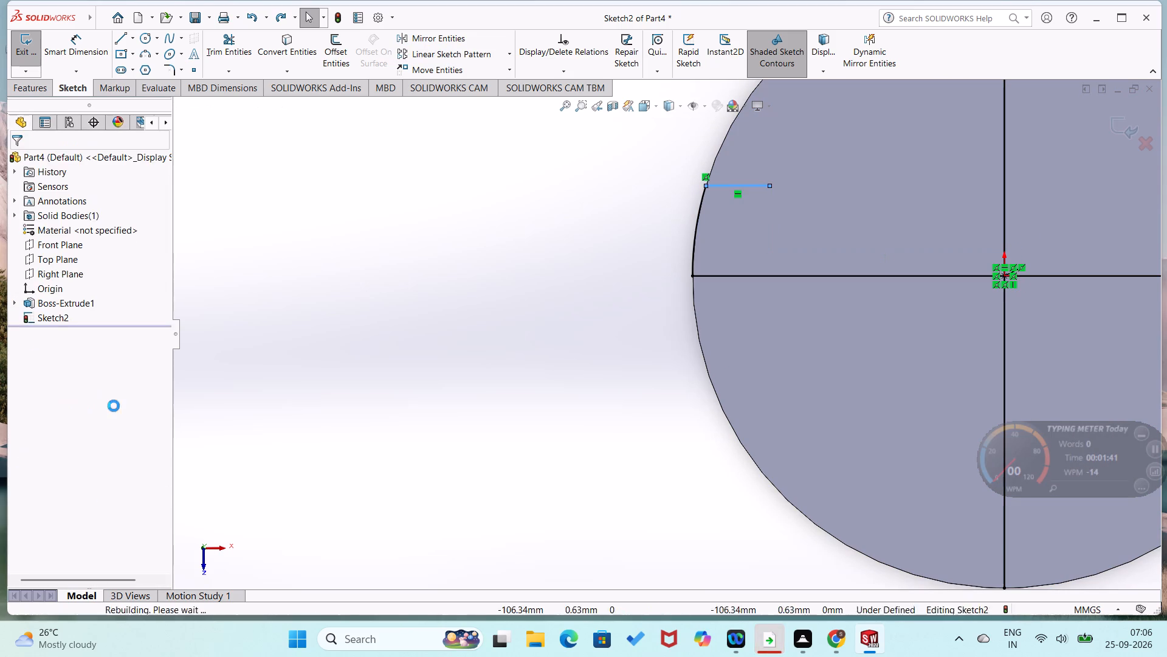
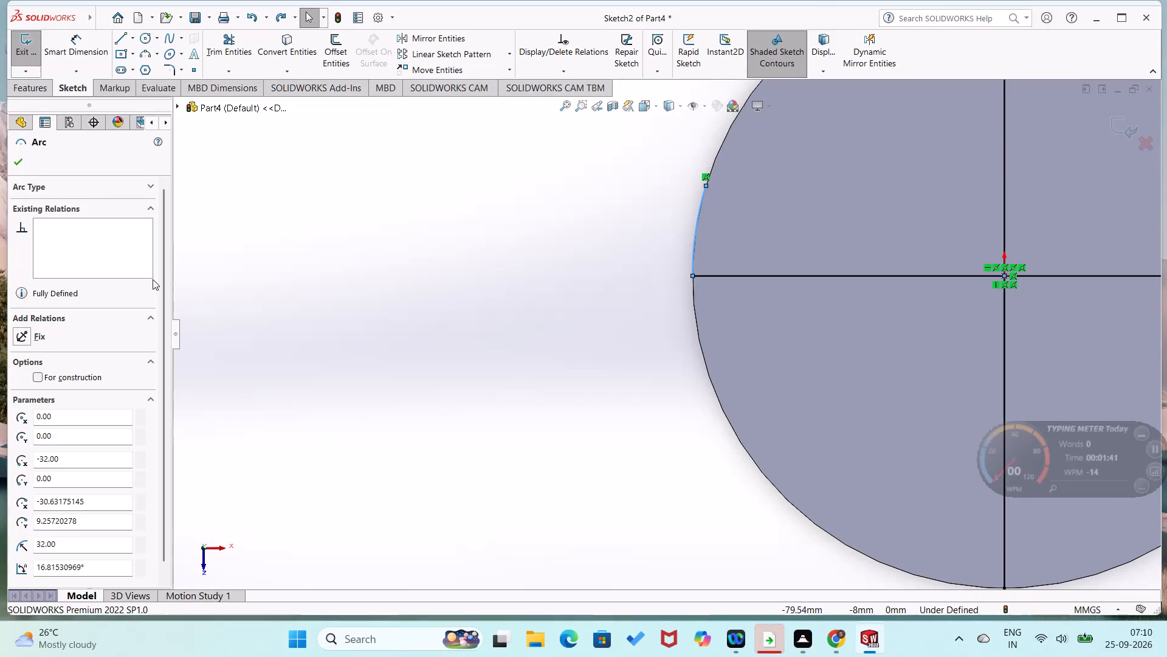
Sketch a circle centred on the origin with a radius of about 19.7 mm, inside the disc's rim.
left_click(153, 279)
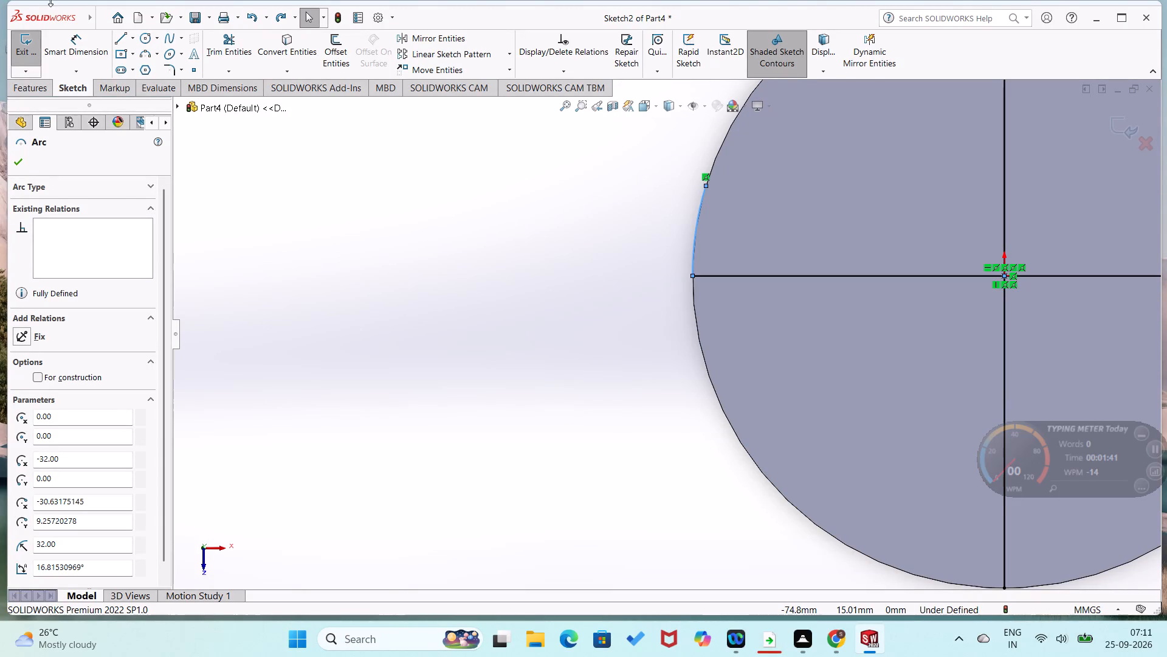
left_click(413, 403)
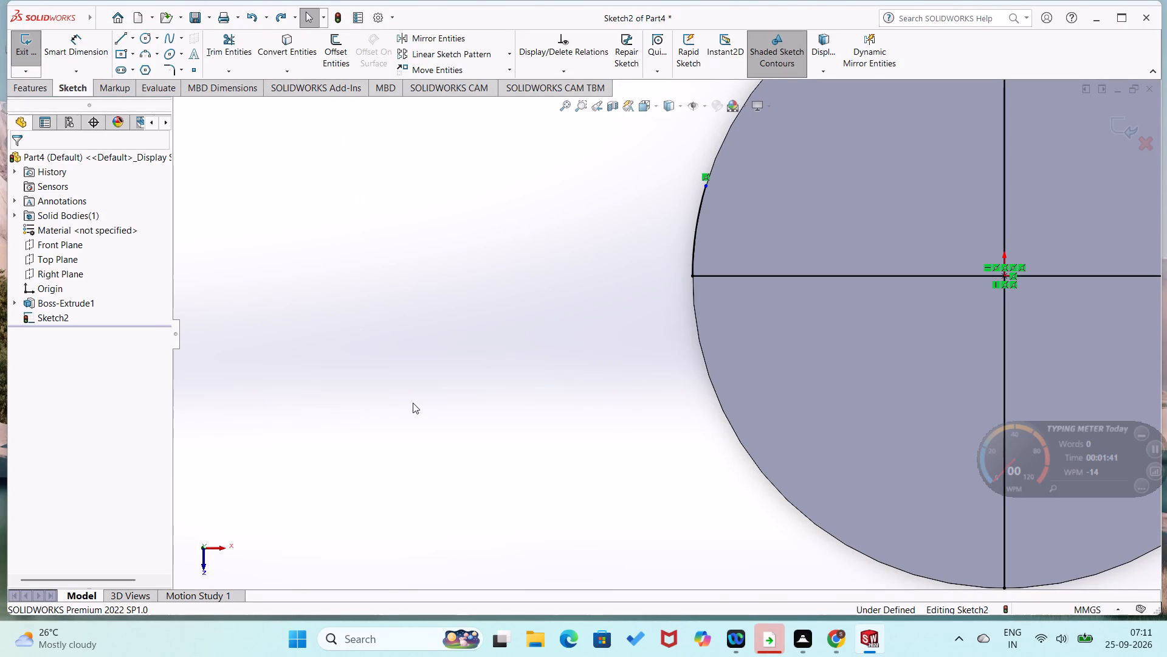
key("ctrl+x")
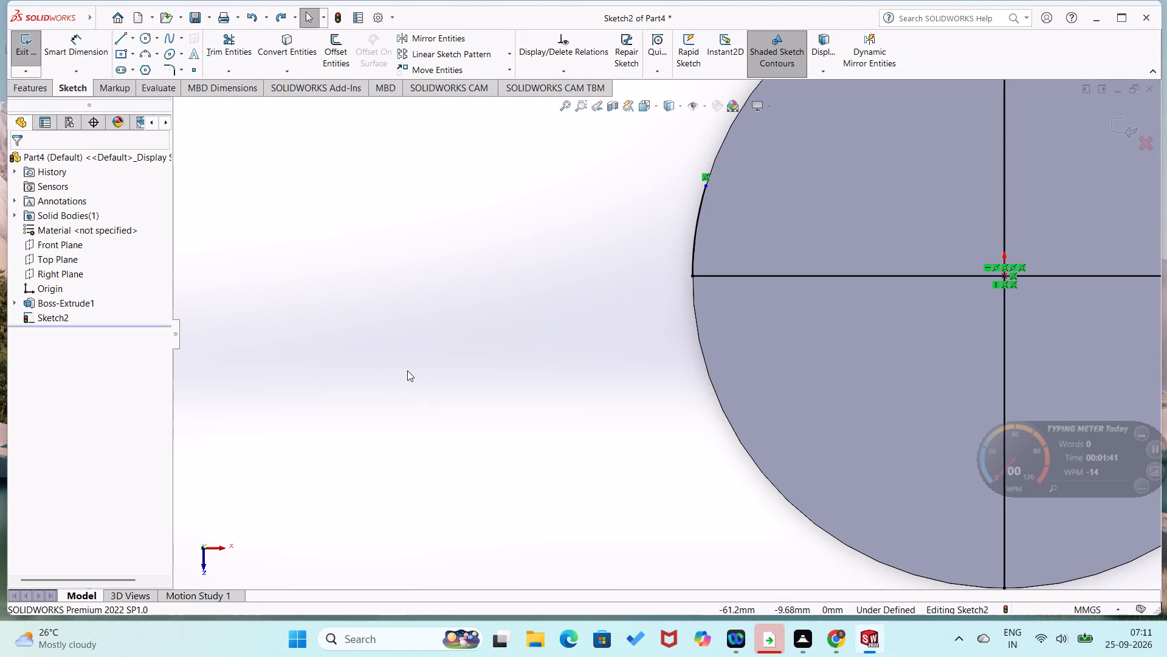
scroll(593, 327, "up", 2)
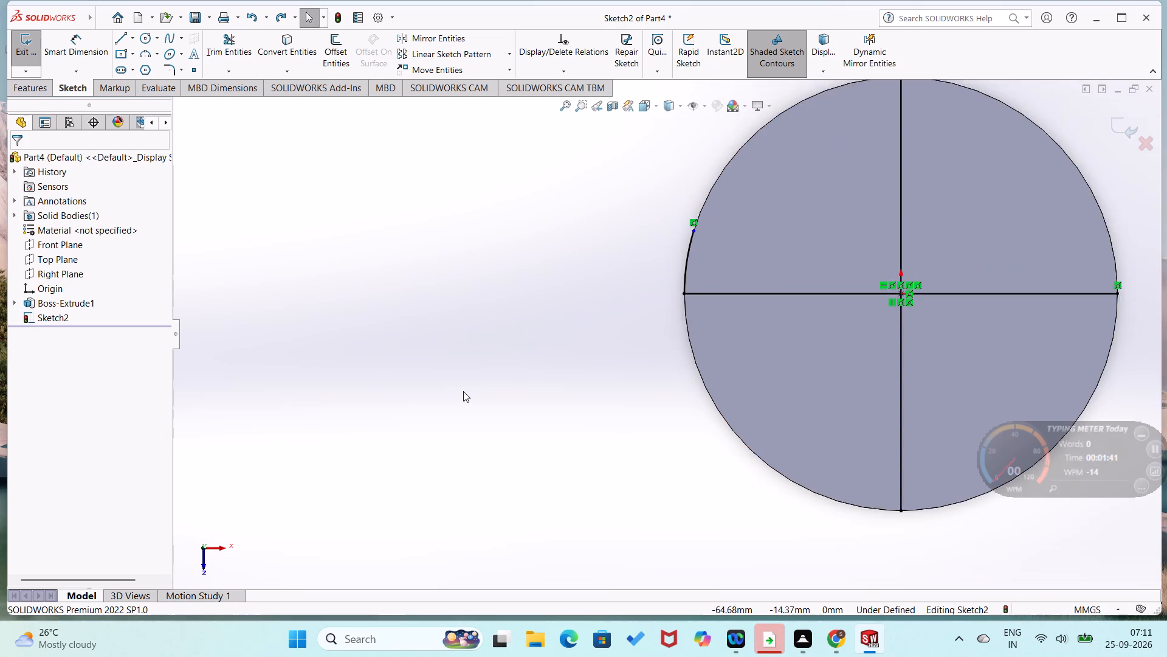
scroll(463, 391, "up", 1)
right_click_drag(410, 387, 521, 306)
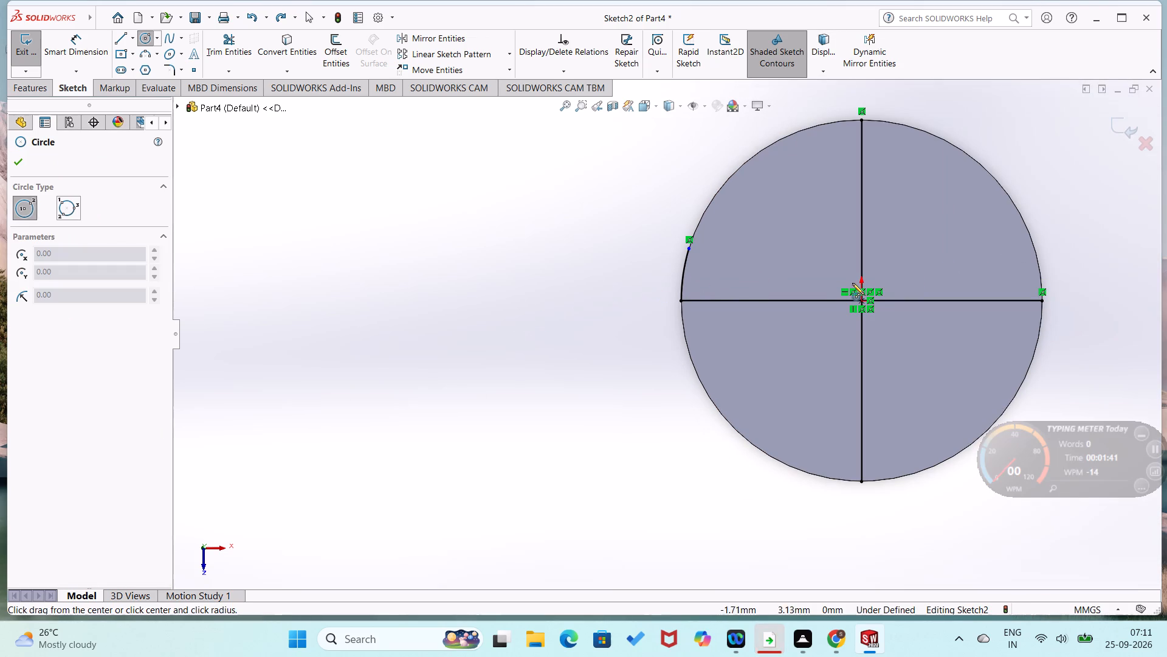
left_click_drag(862, 301, 866, 310)
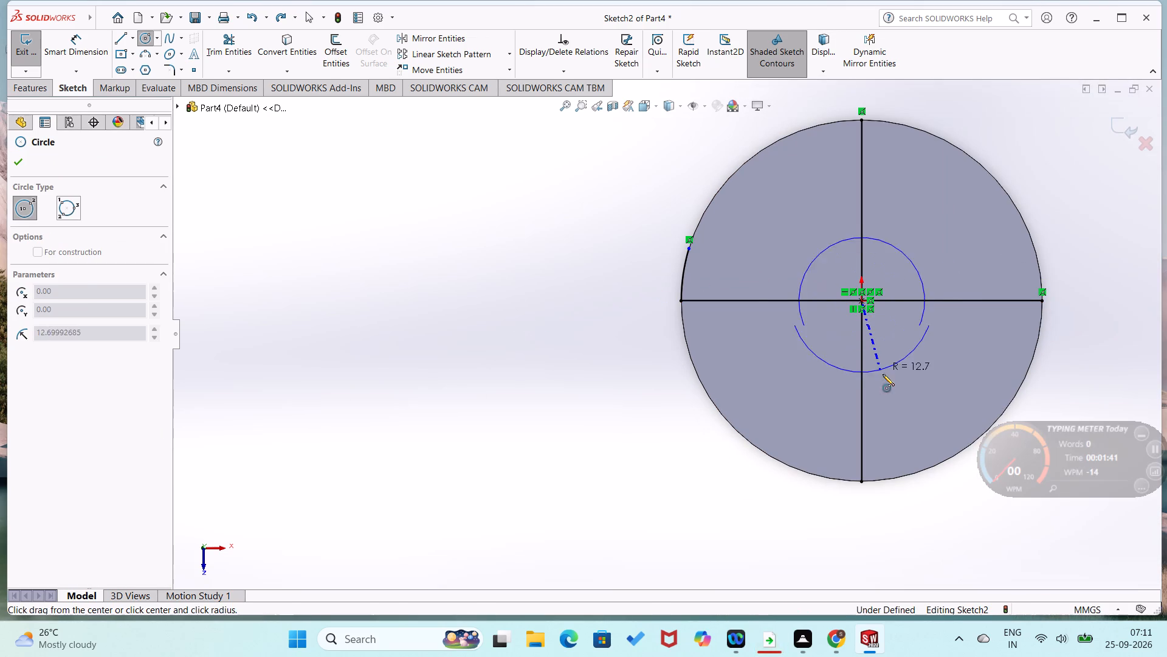
left_click(886, 409)
Dimension the inner circle's diameter as 48 mm.
right_click_drag(514, 440, 563, 310)
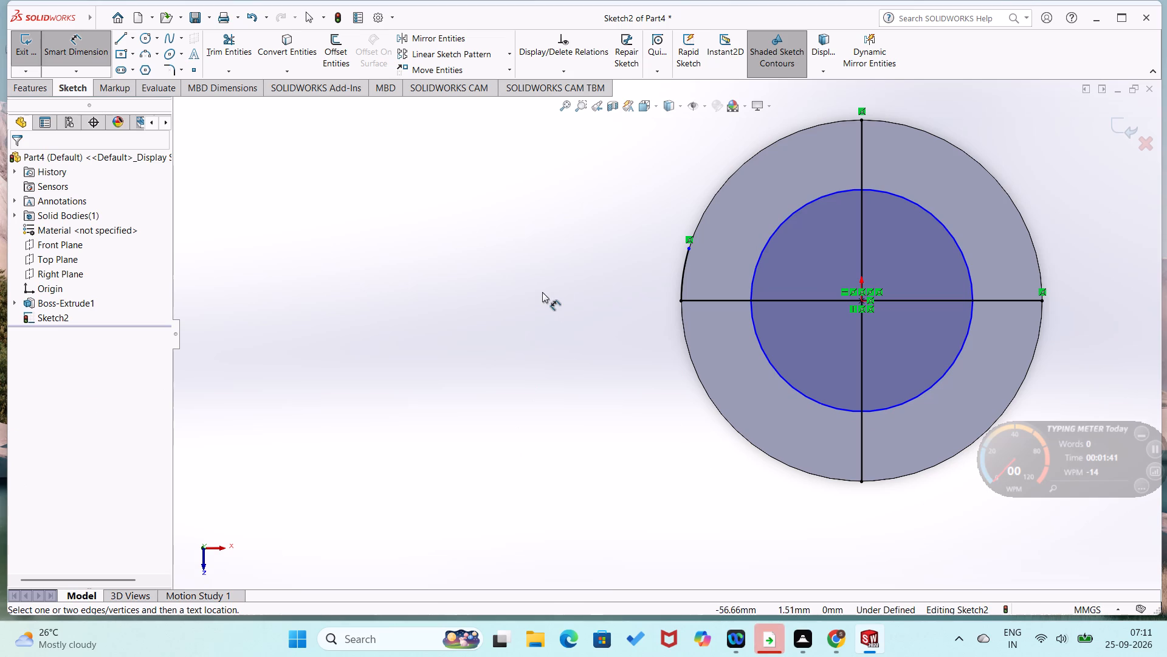
left_click(752, 270)
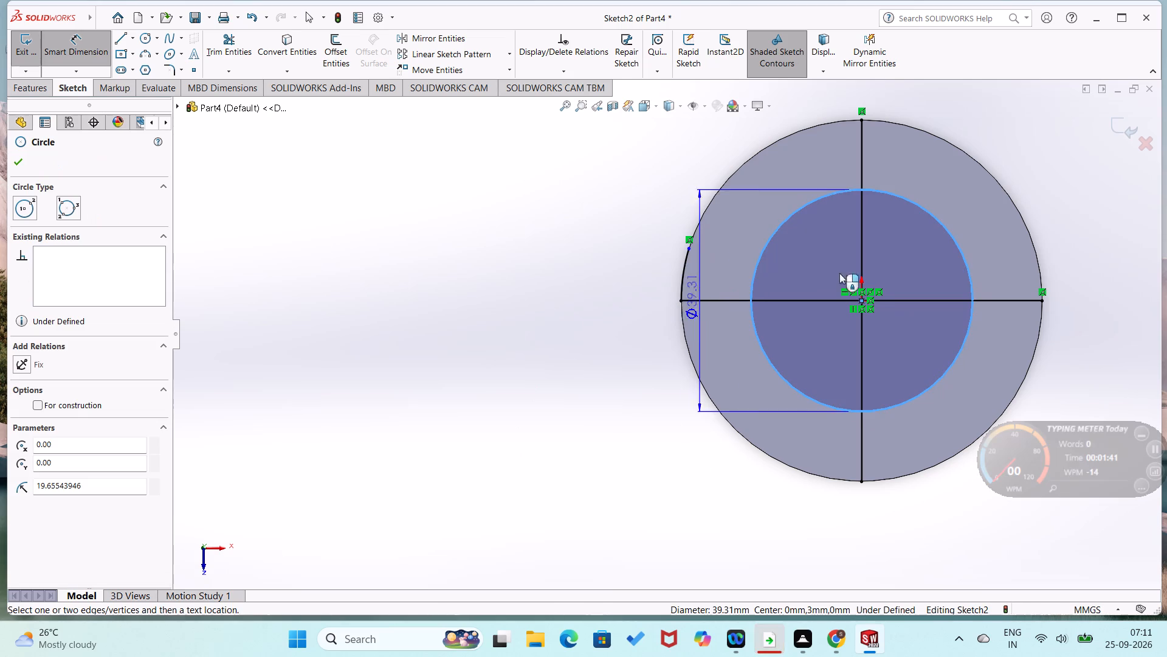
left_click(1056, 250)
type("48")
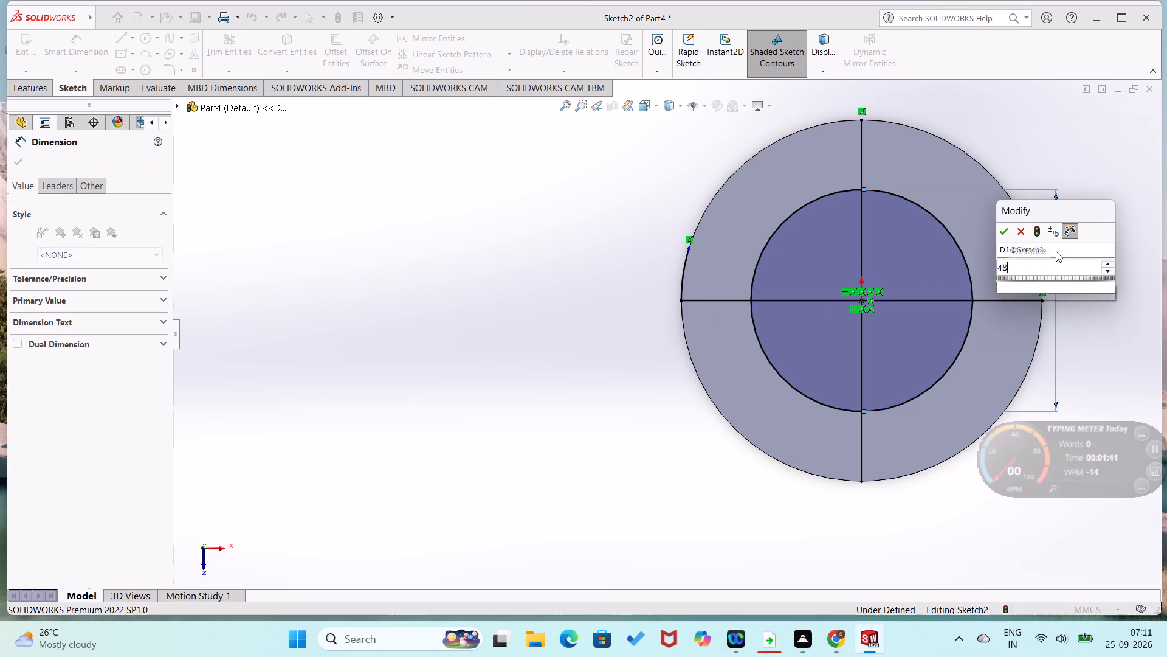
key("Return")
Sketch a closed stepped profile from the rim arc's upper end to the inner circle and back along the horizontal centre line, with steps about 2.4 and 5.2 mm long.
scroll(708, 316, "down", 3)
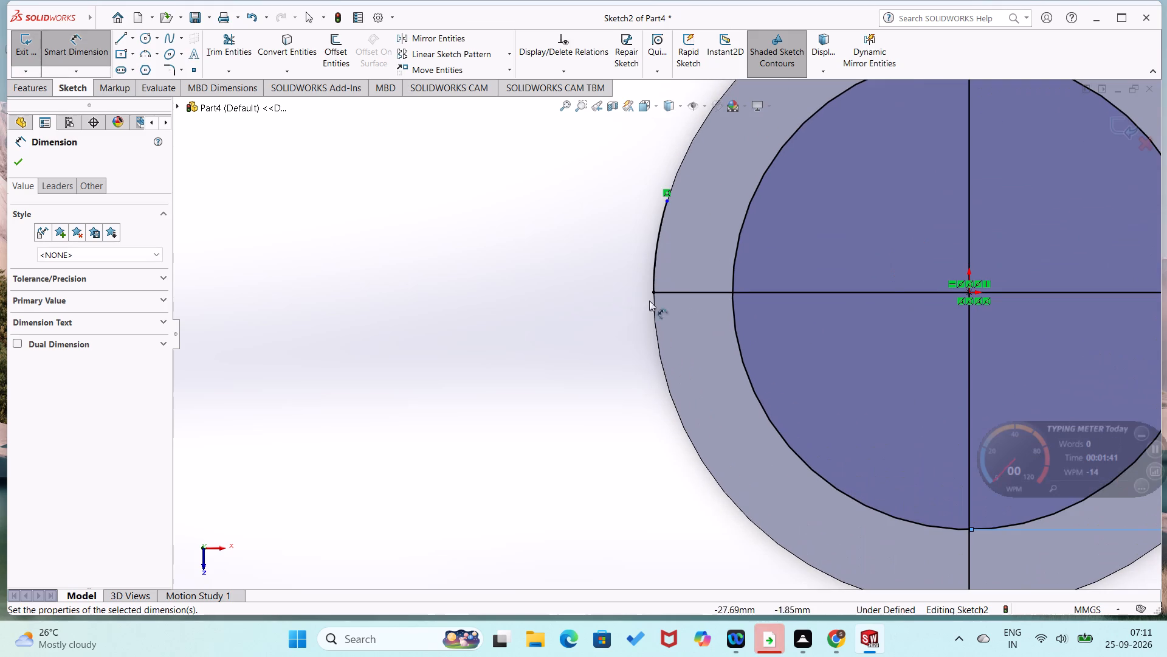
scroll(436, 242, "down", 1)
right_click_drag(415, 257, 452, 254)
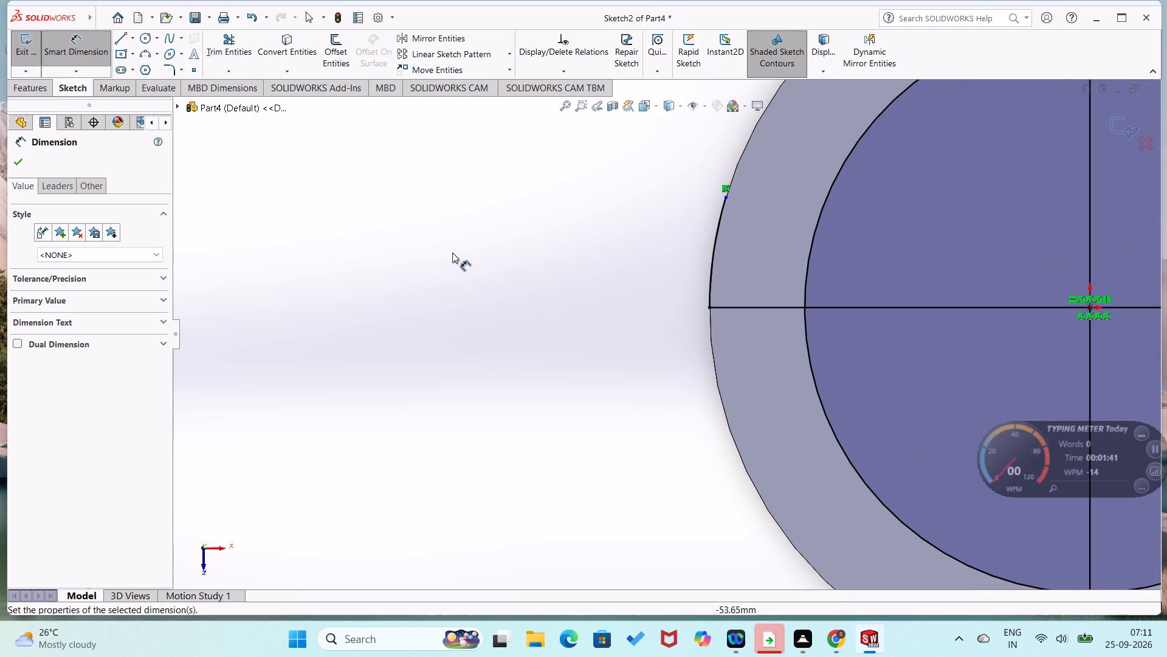
right_click_drag(452, 252, 329, 345)
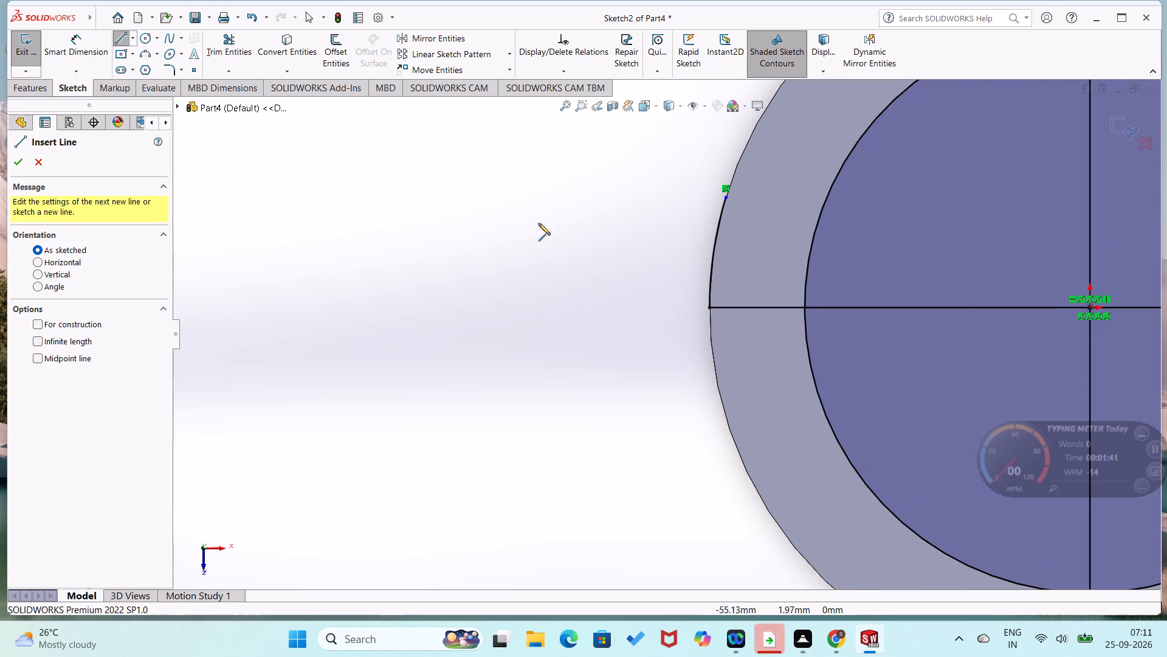
left_click(727, 195)
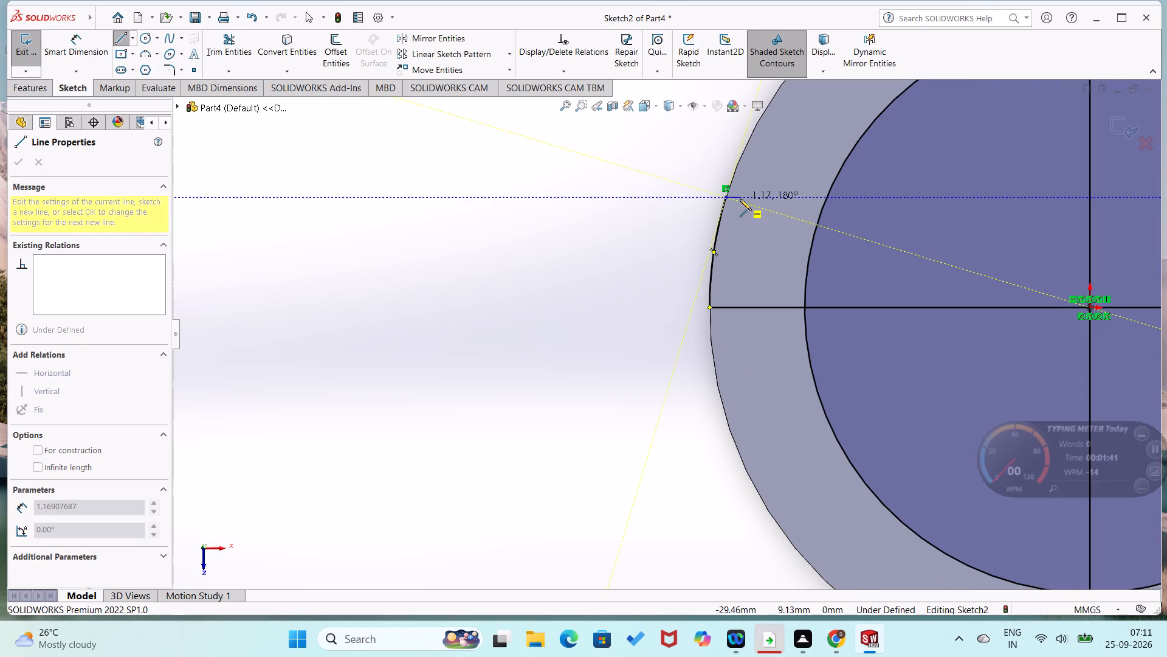
left_click(754, 199)
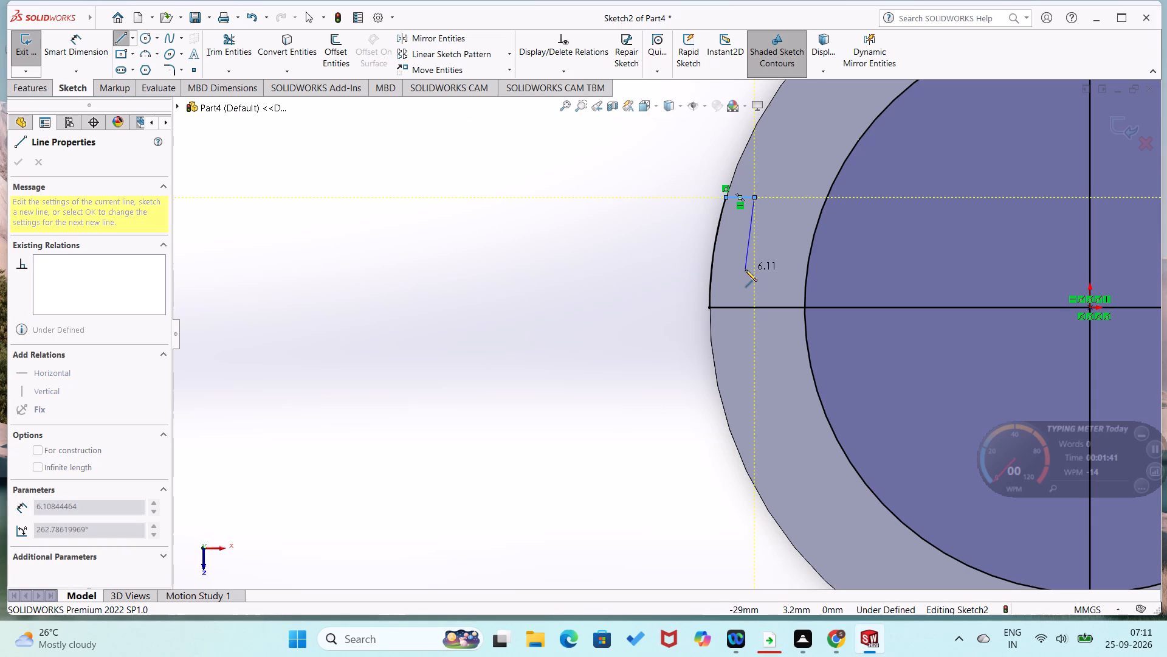
left_click(745, 269)
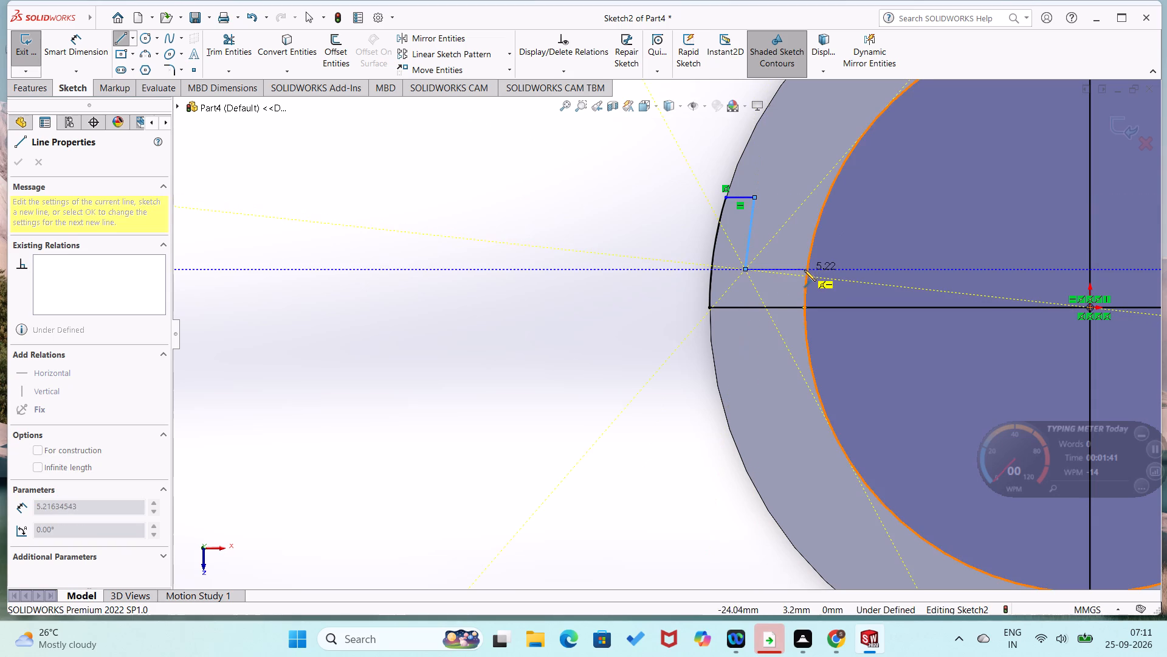
left_click(807, 269)
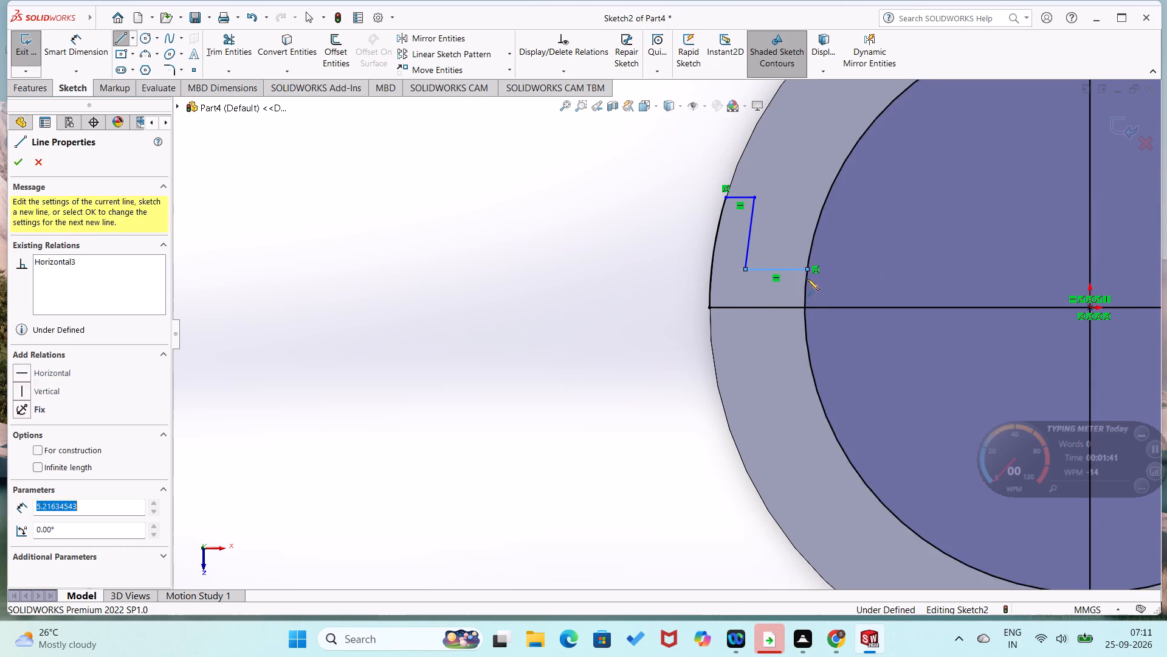
left_click(804, 306)
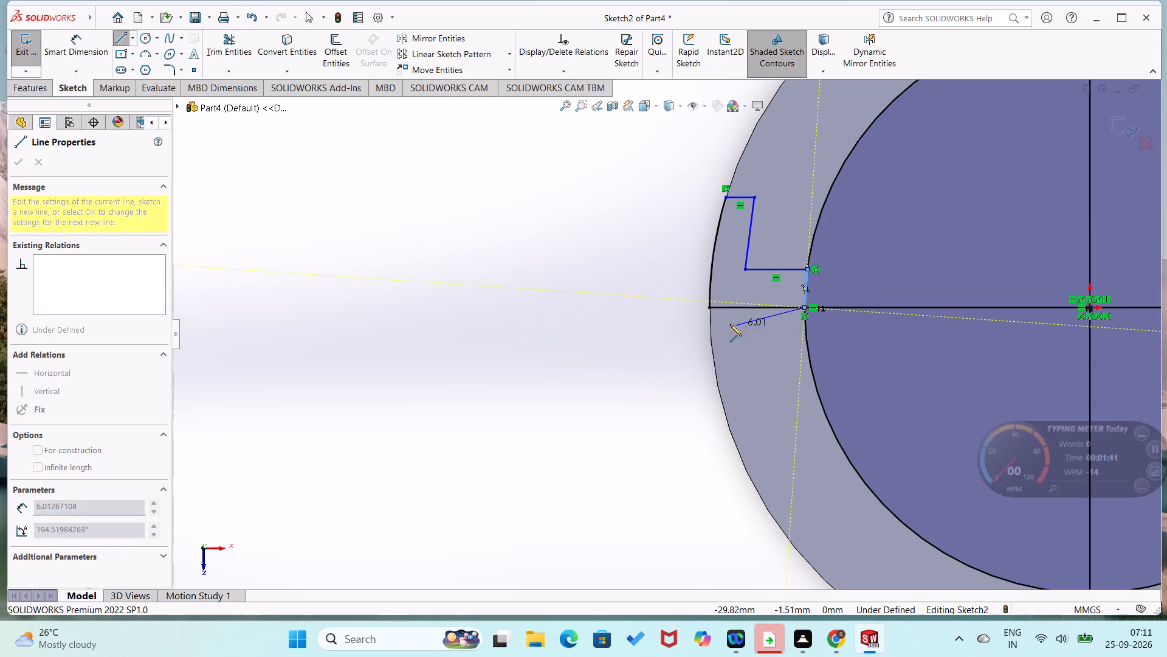
left_click(709, 308)
Dimension the lower step line's height above the horizontal centre line as 1.5 mm.
right_click_drag(647, 335, 647, 222)
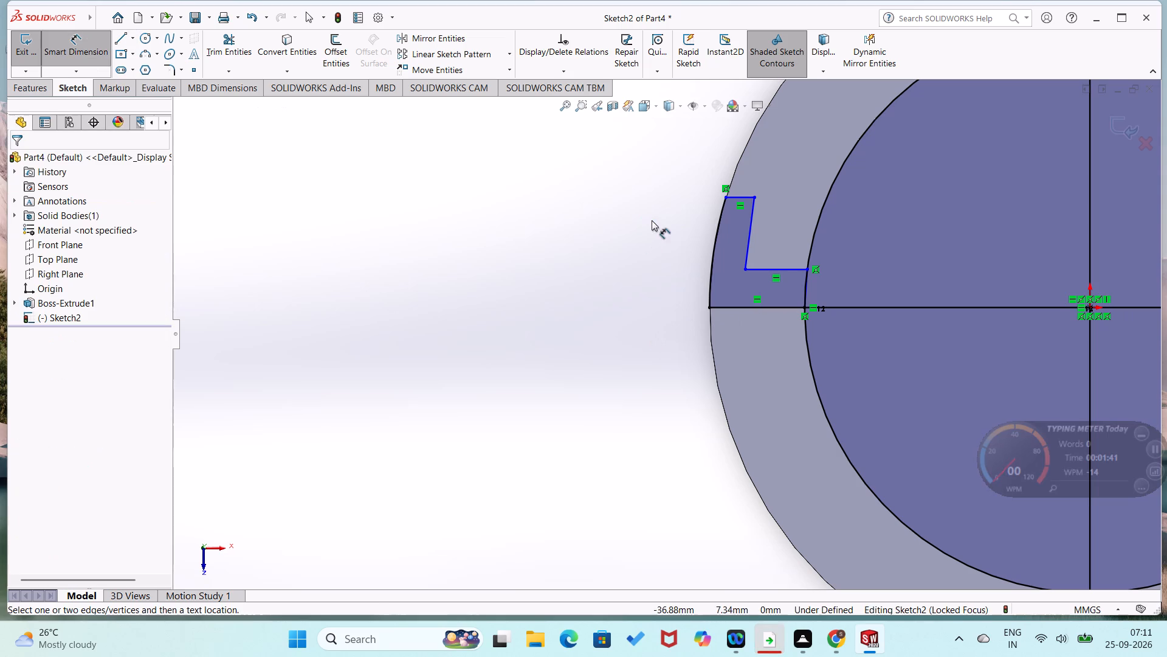
left_click(781, 307)
left_click(779, 269)
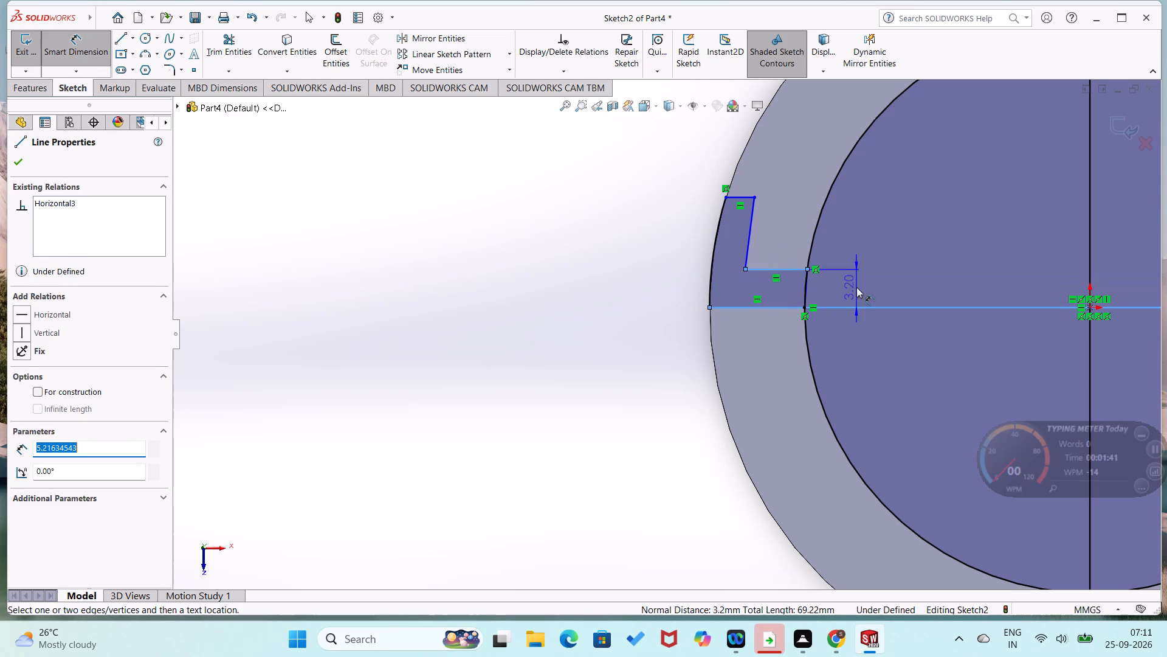
left_click(856, 287)
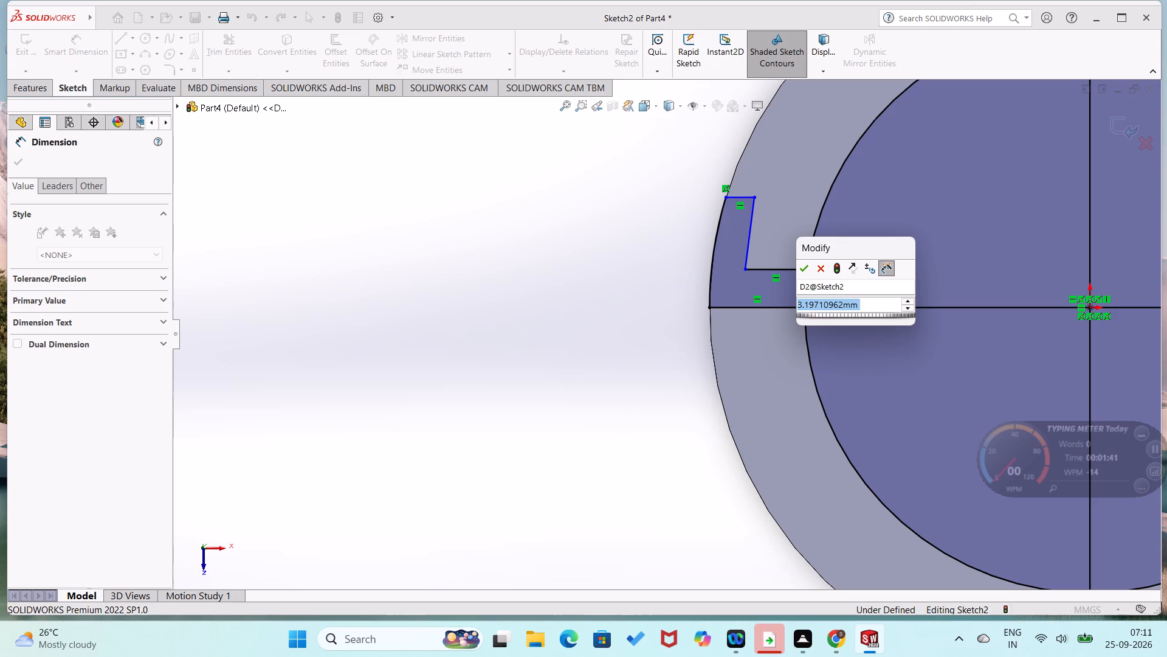
type("1.5")
key("Return")
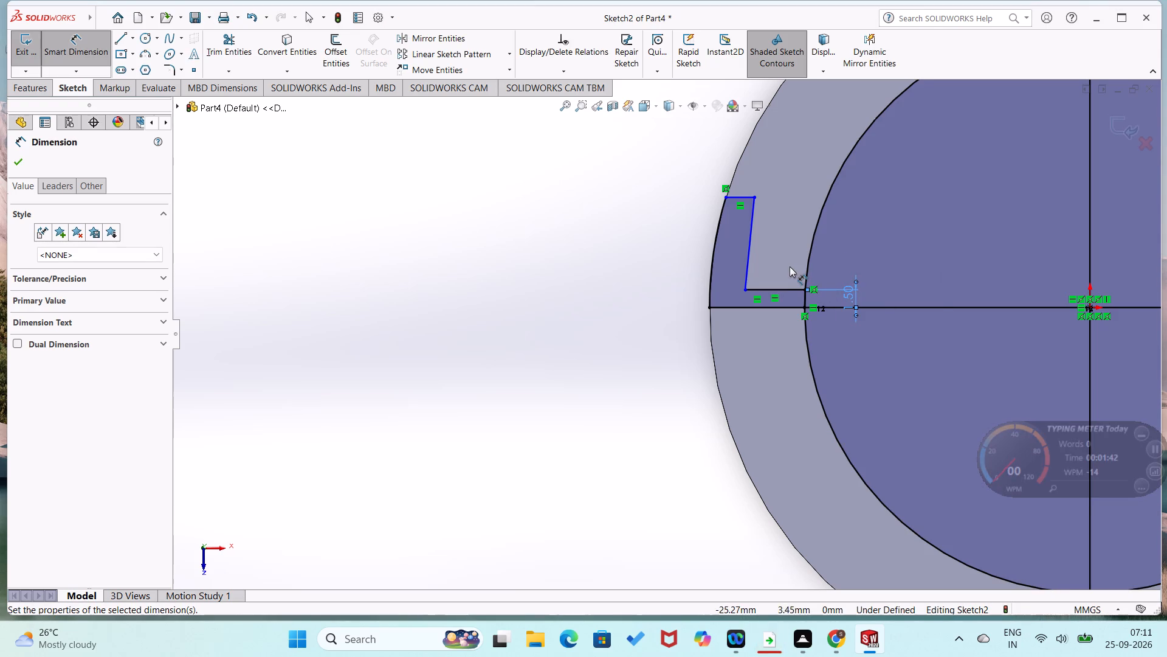
left_click(790, 264)
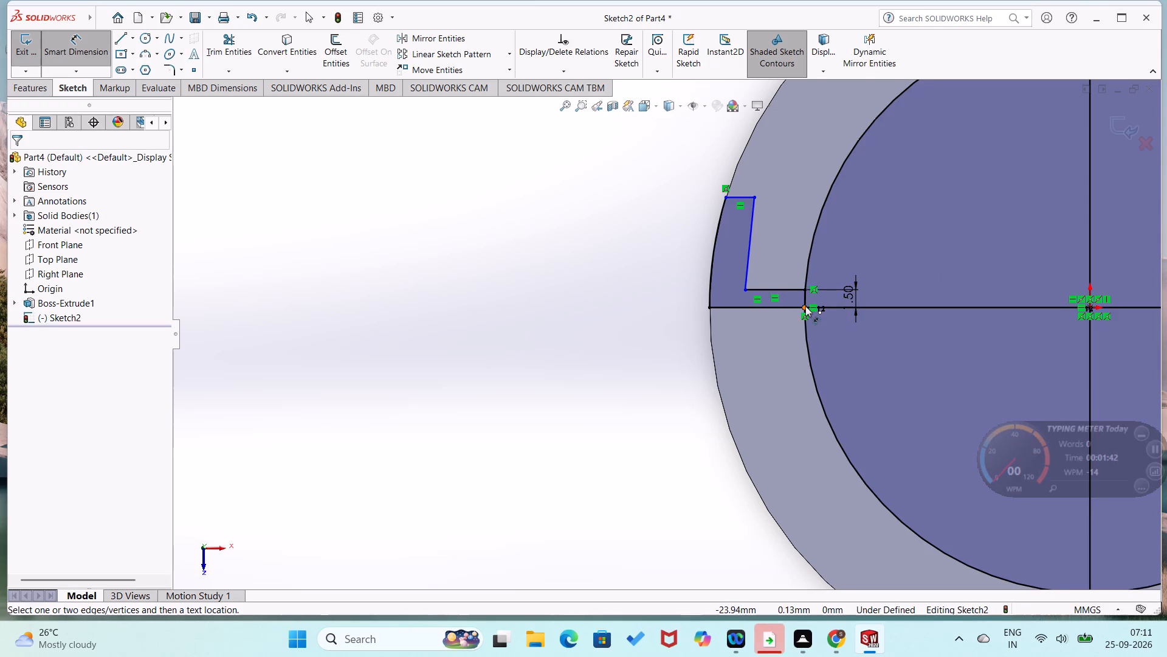
Dimension the vertical distance from the profile's inner bottom corner to the upper step line's end as 6.5 mm.
left_click(805, 306)
left_click(756, 196)
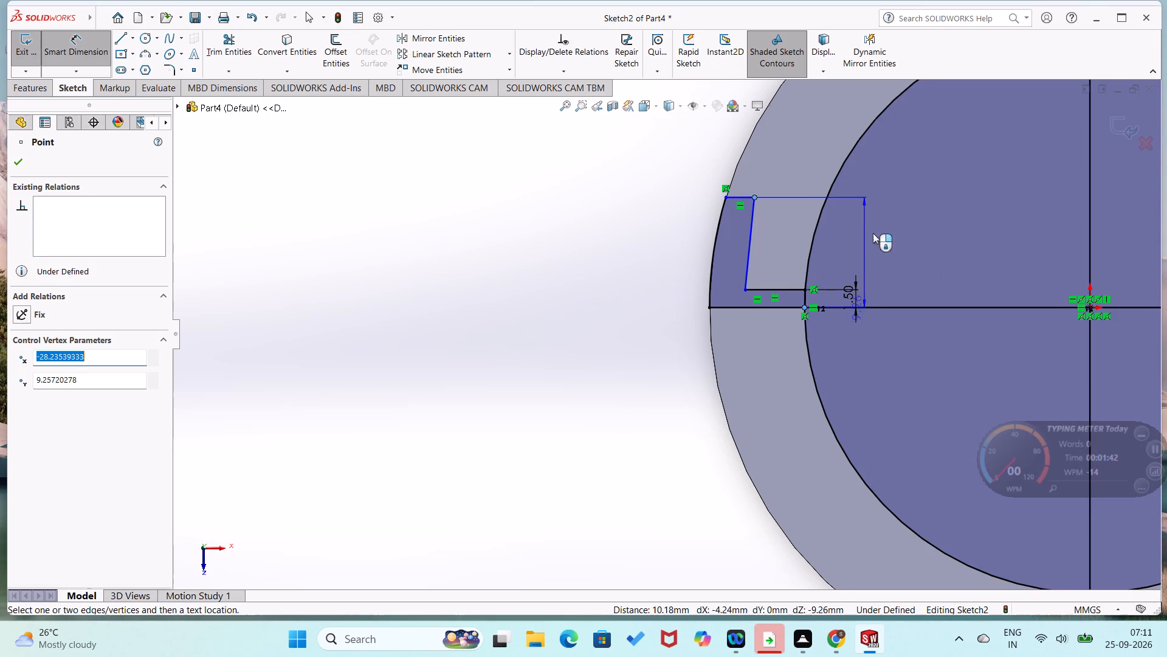
left_click(876, 244)
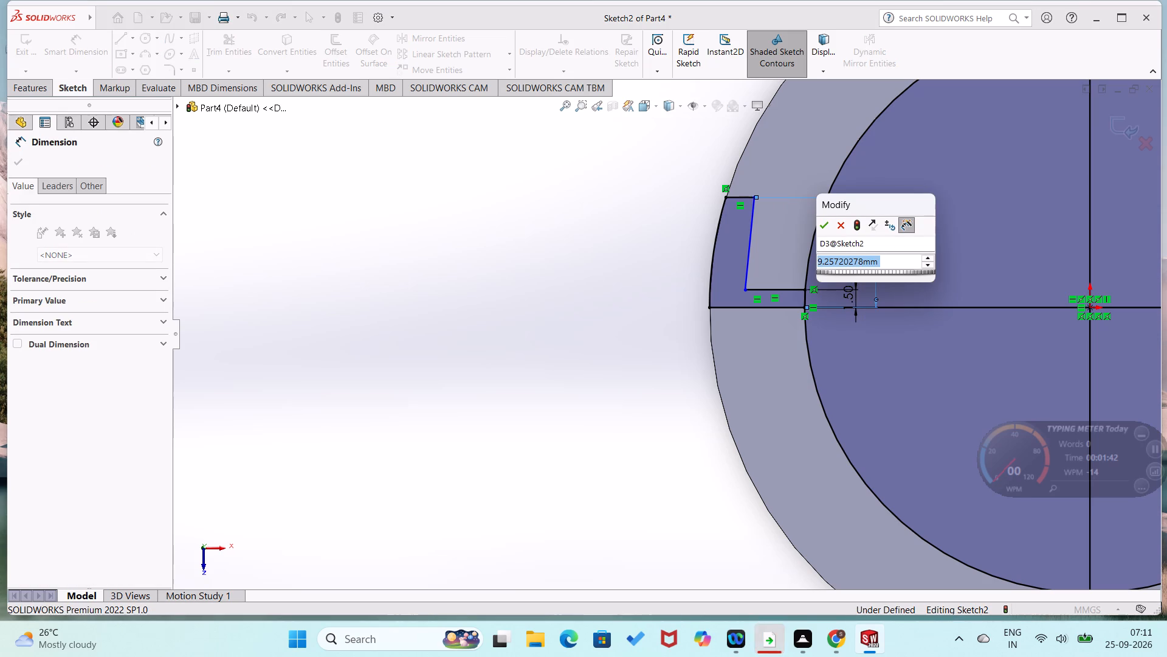
type("6.5")
key("Return")
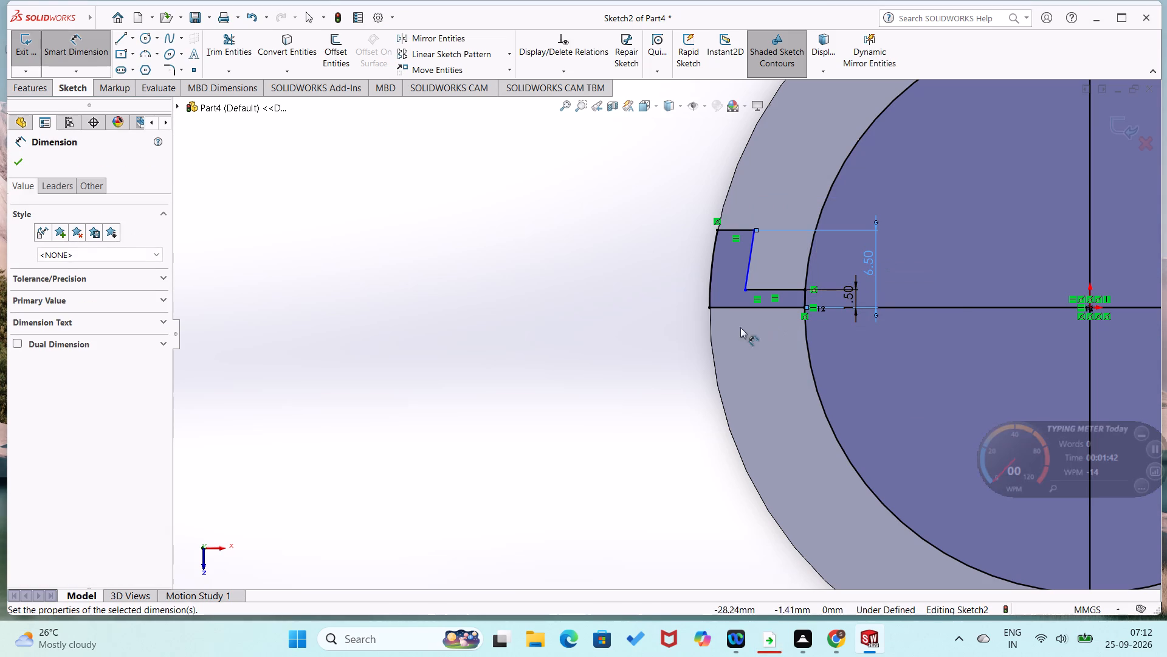
left_click(638, 332)
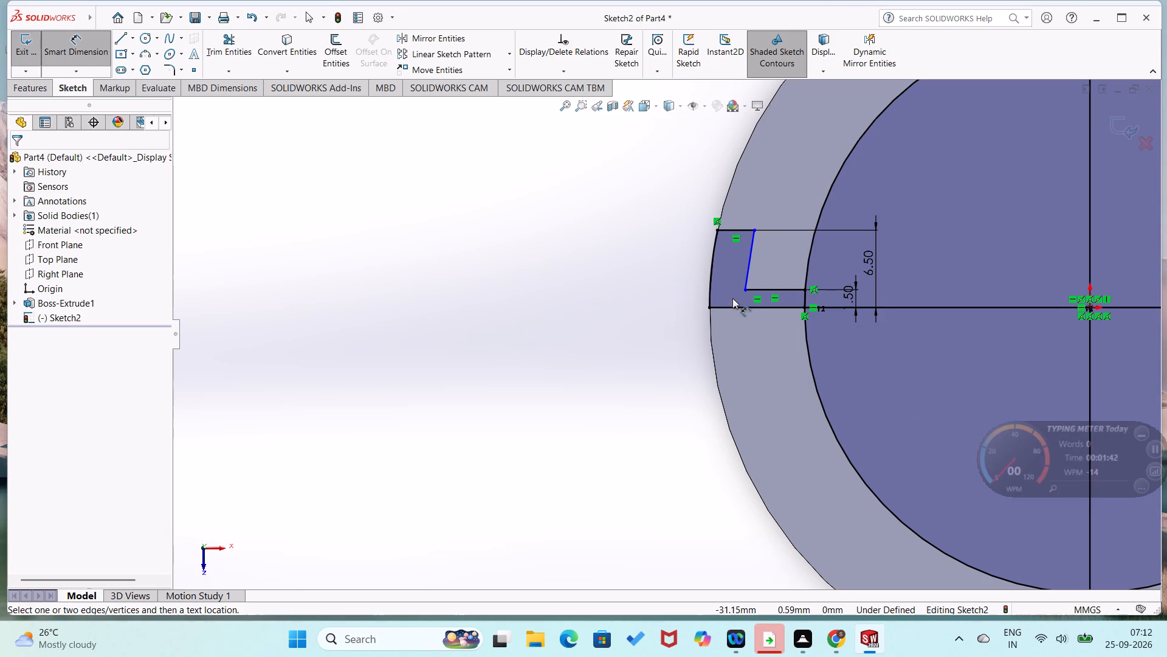
Dimension the lower step line's length, trying 6 mm and undoing only that value change.
left_click(777, 290)
left_click(777, 272)
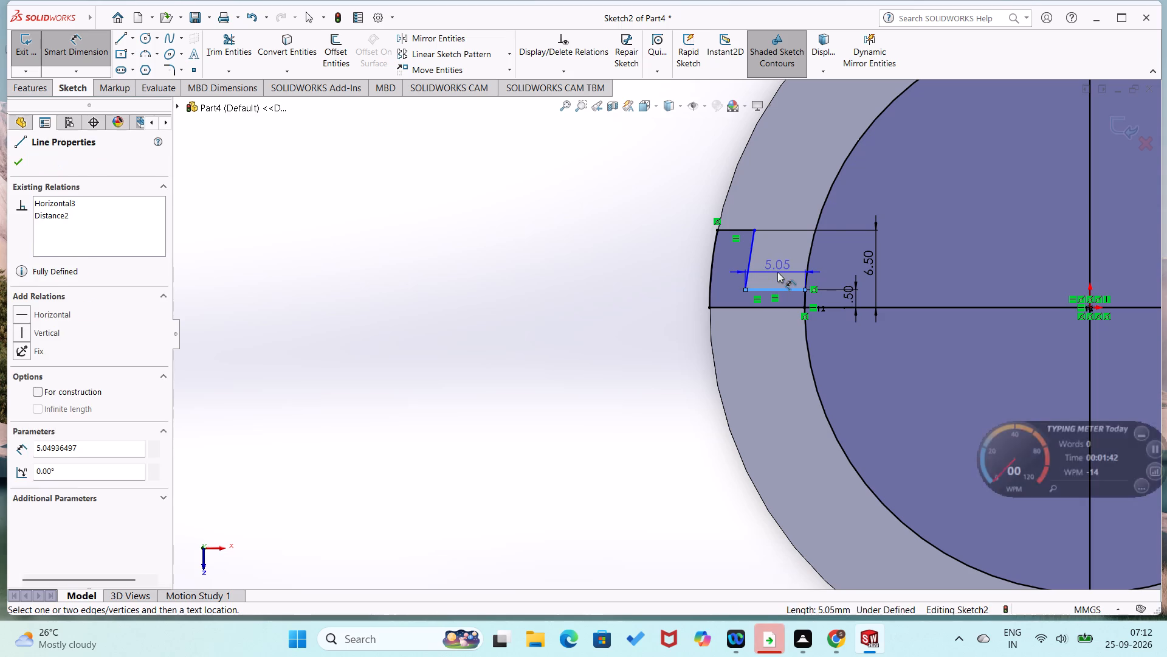
key("6")
key("Return")
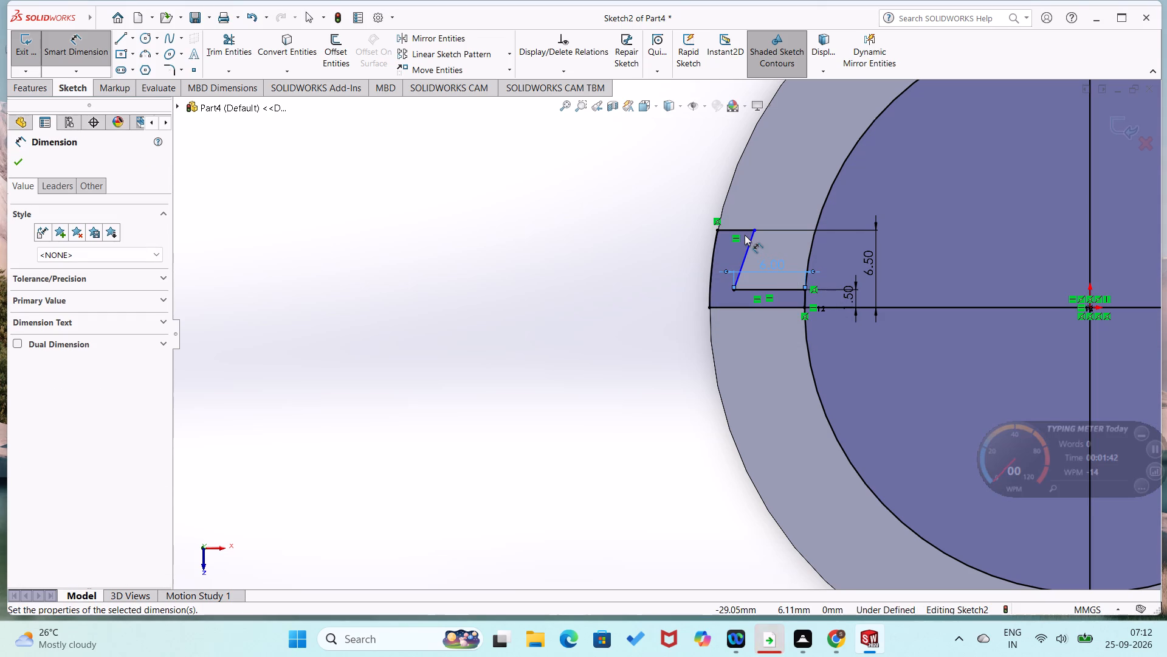
key("ctrl+z")
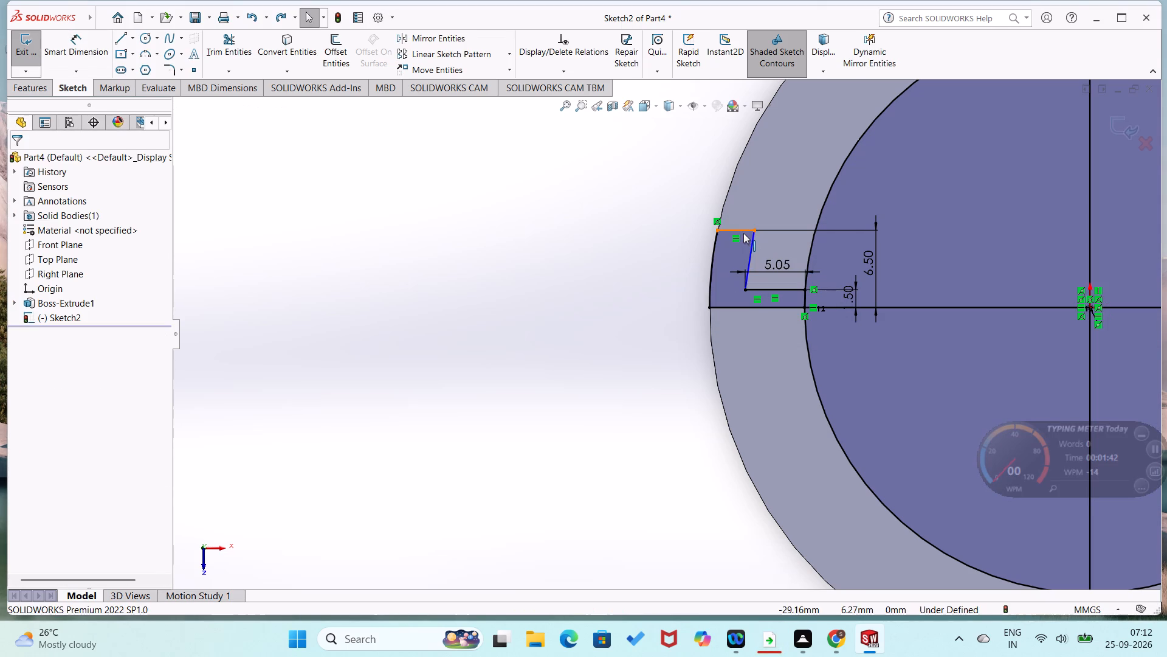
Dimension the upper step line's length as 2.5 mm.
left_click(739, 230)
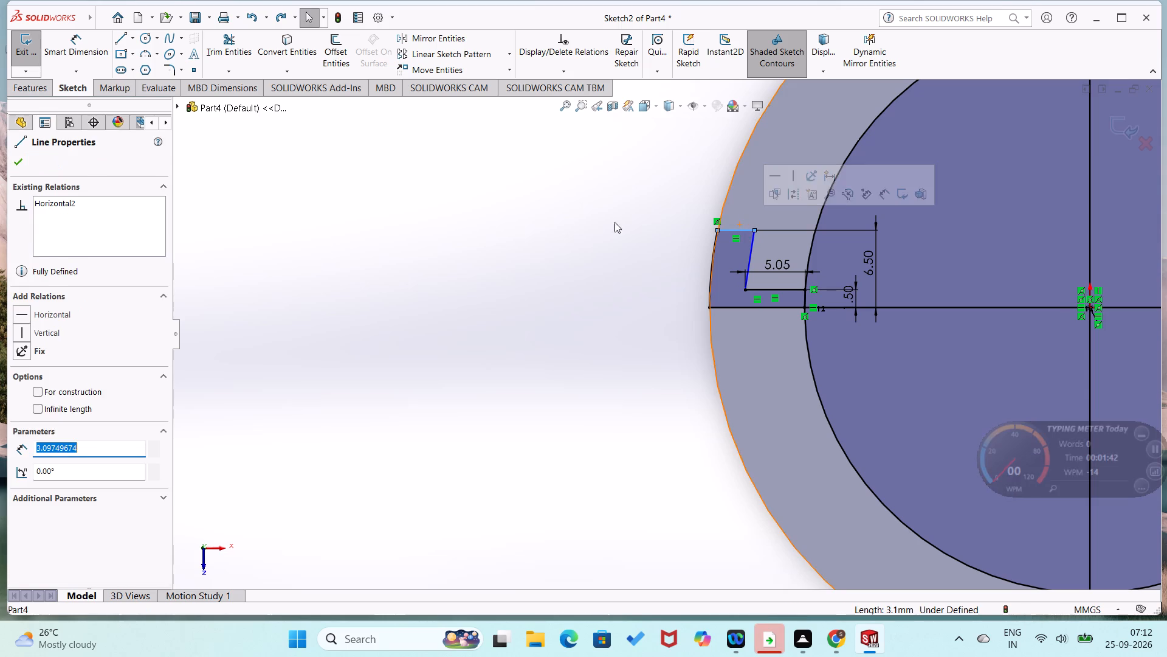
left_click(549, 222)
right_click_drag(627, 220, 645, 156)
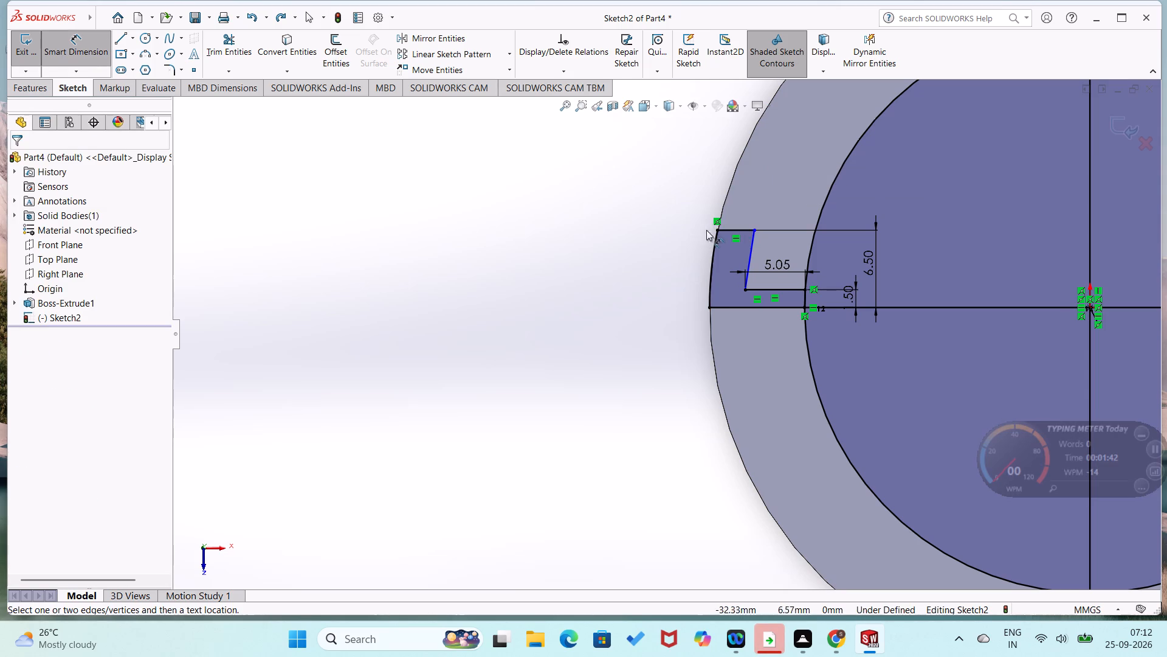
left_click(732, 232)
left_click(736, 214)
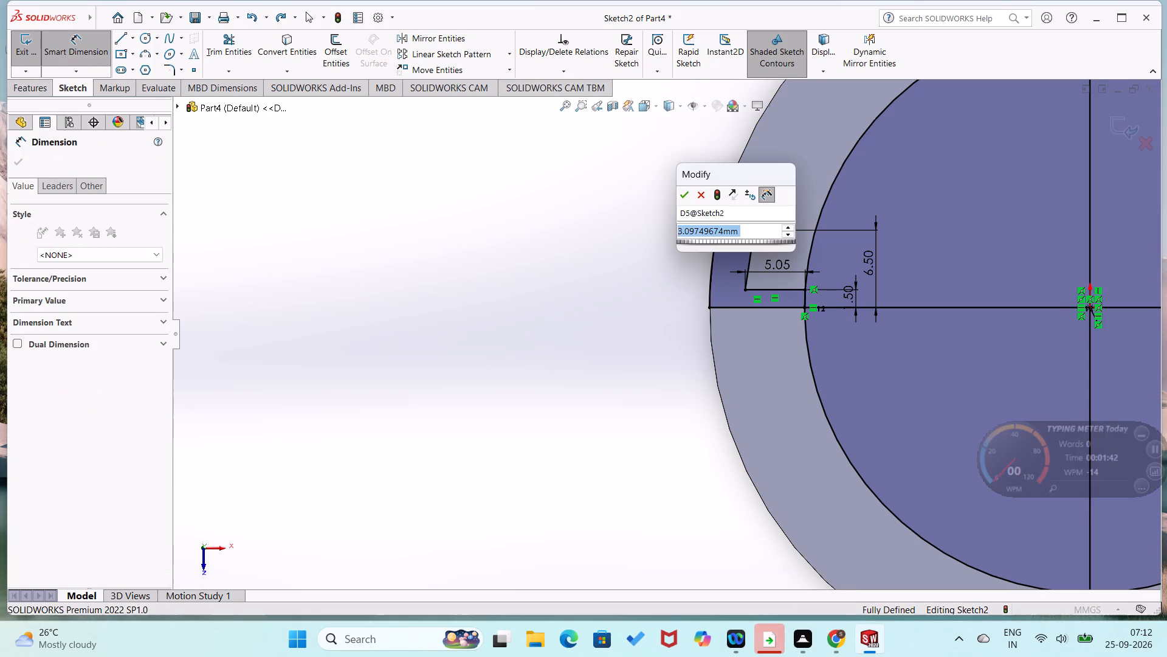
type("2.5")
key("Return")
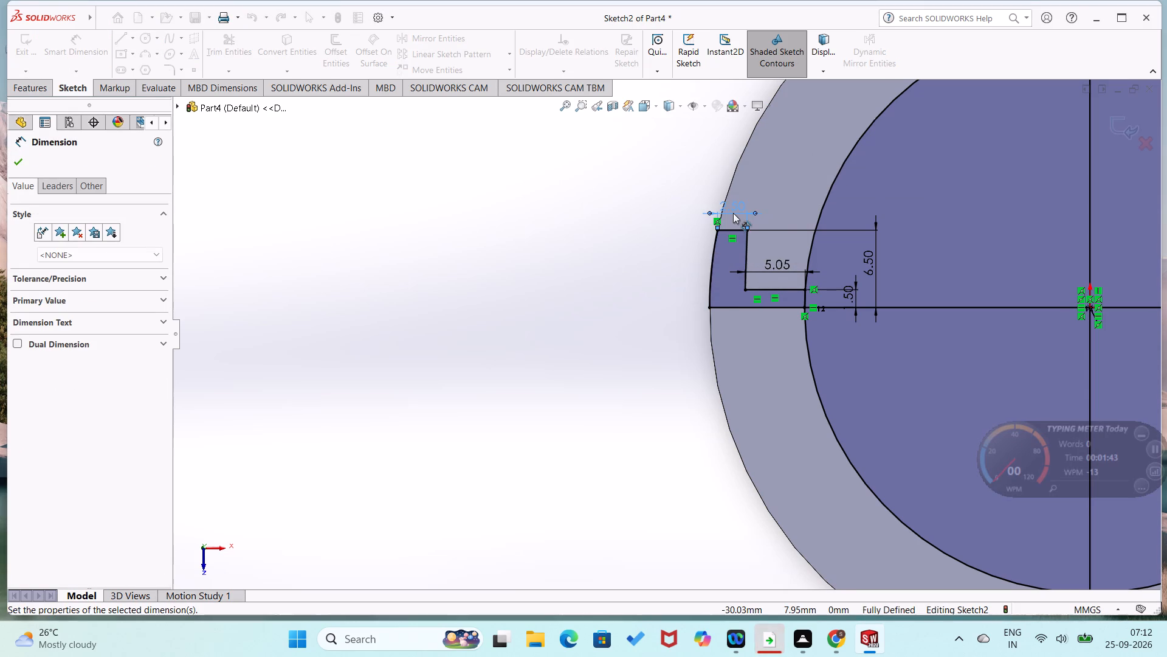
left_click(675, 260)
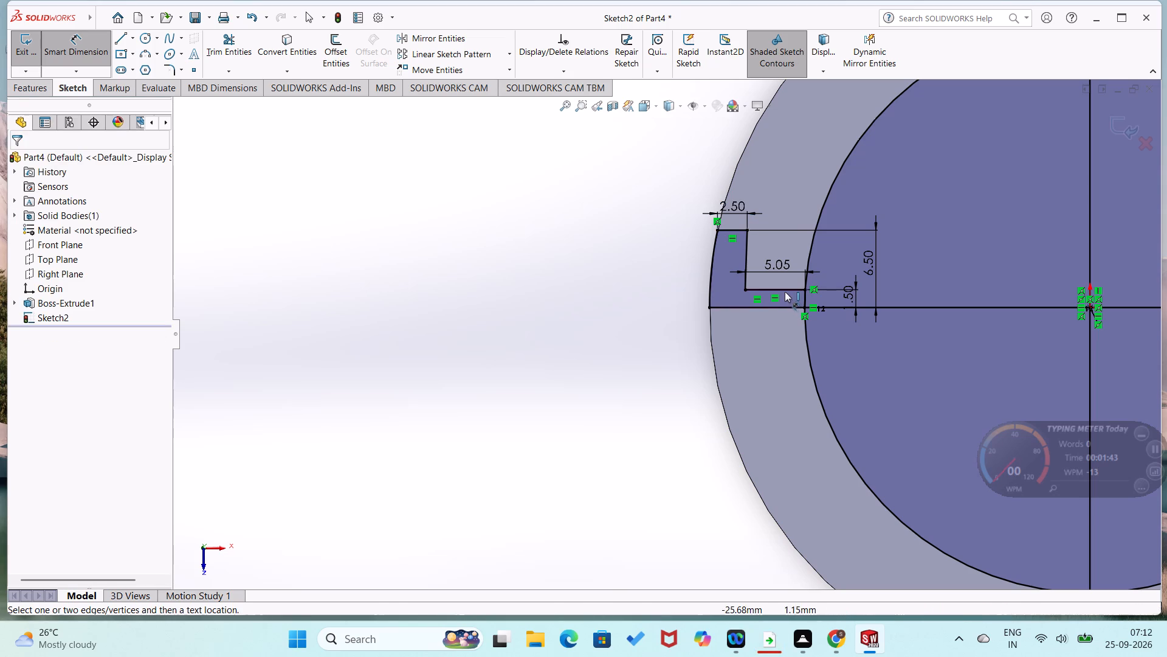
Dimension the lower step line's length as 6 mm.
left_click(785, 265)
left_click(785, 265)
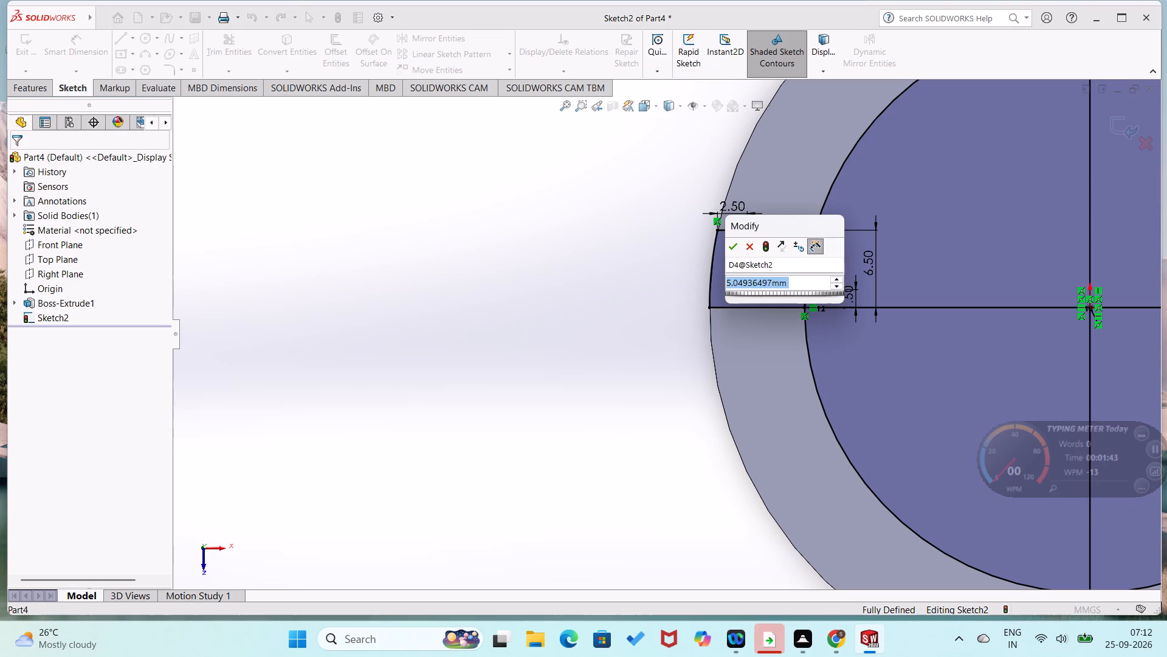
key("6")
key("Return")
left_click(573, 294)
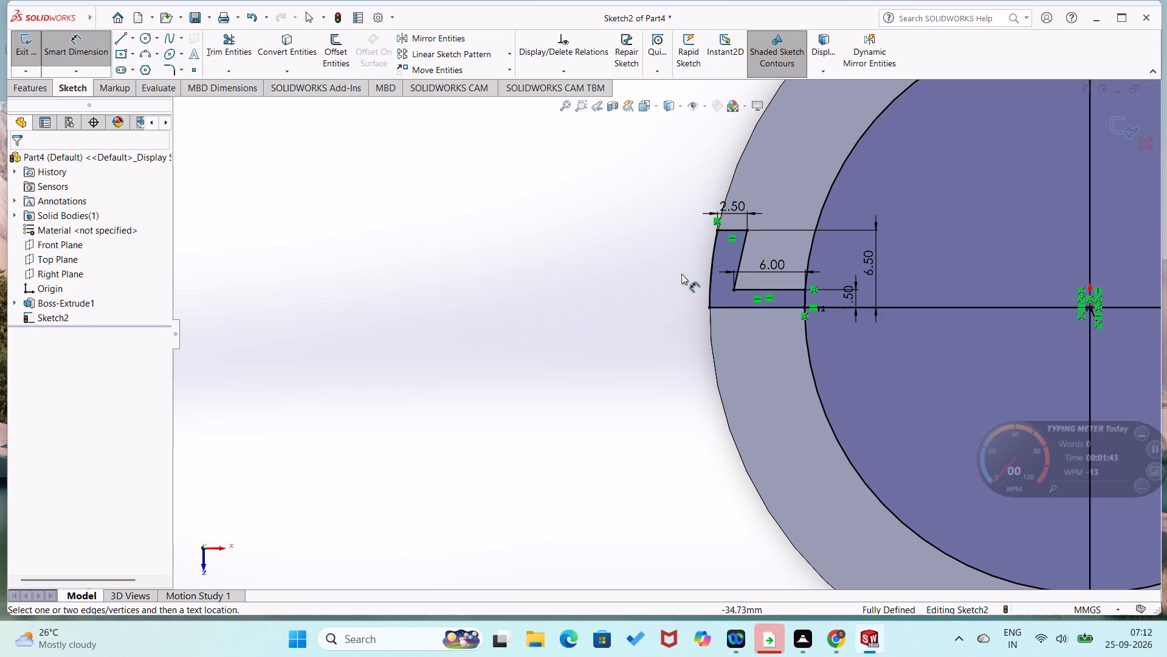
Set the upper step line's length to 2 mm.
double_click(740, 211)
key("2")
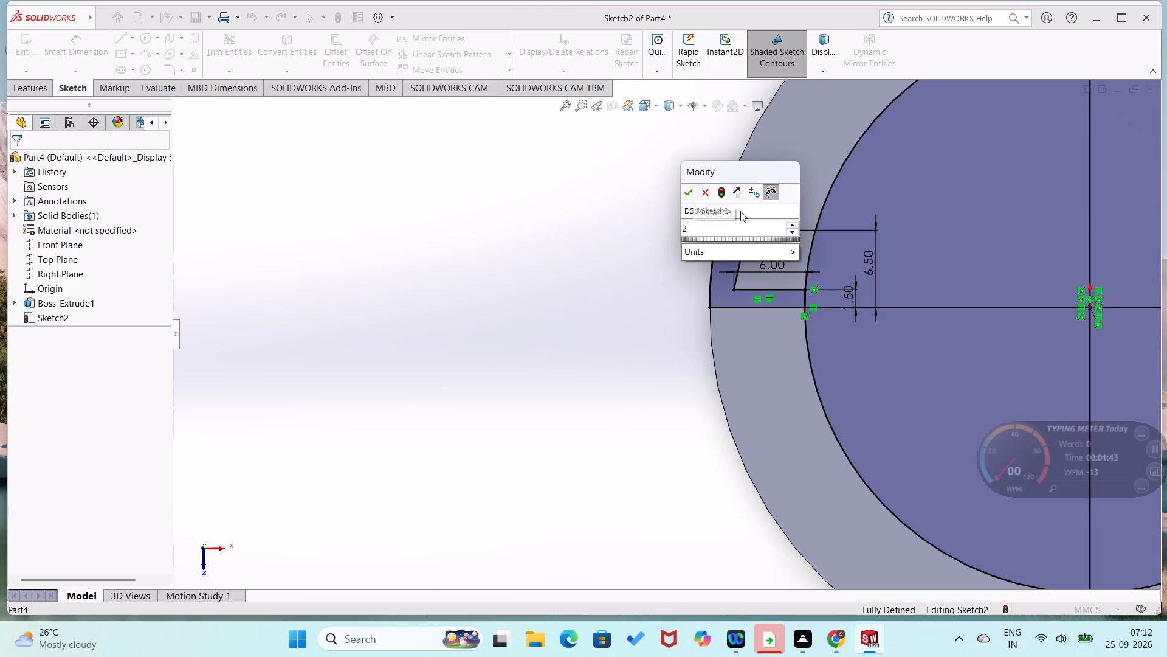
key("Return")
left_click(680, 244)
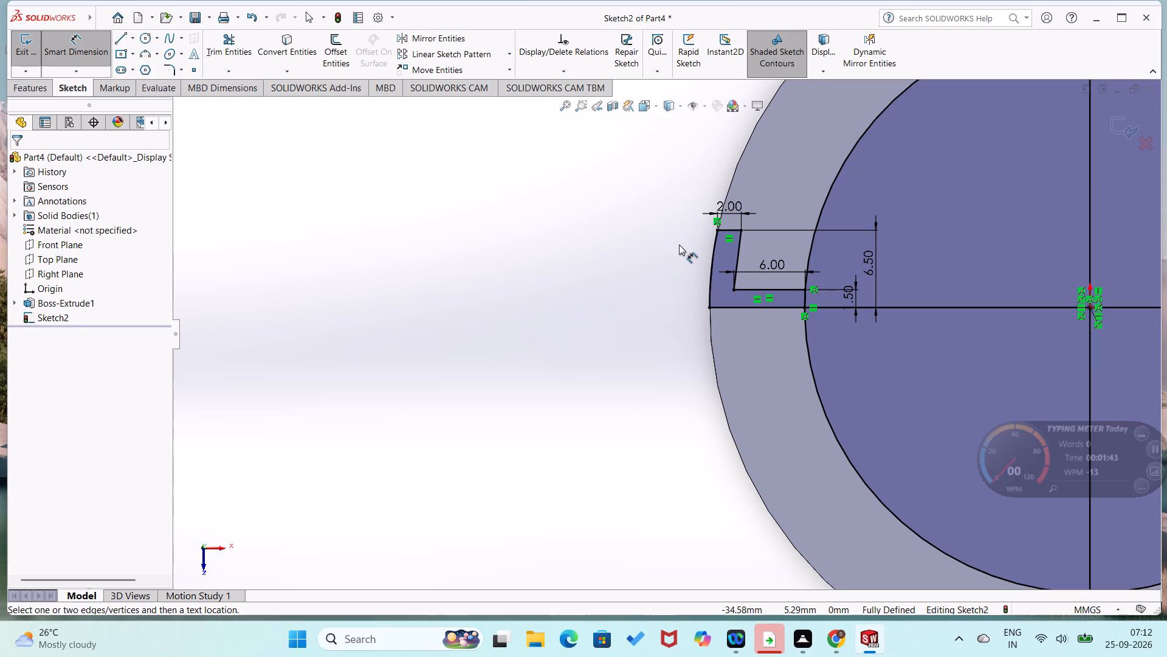
Trim away the remaining arcs of the 48 mm circle outside the stepped profile, using Trim to closest.
scroll(679, 245, "up", 2)
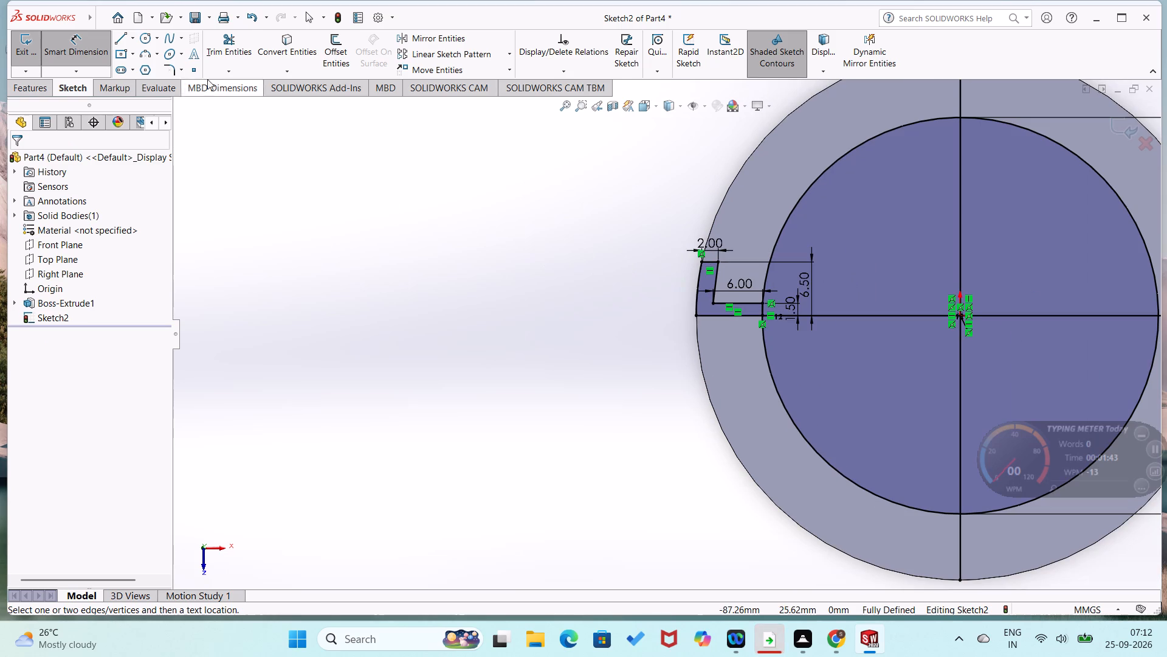
left_click(238, 42)
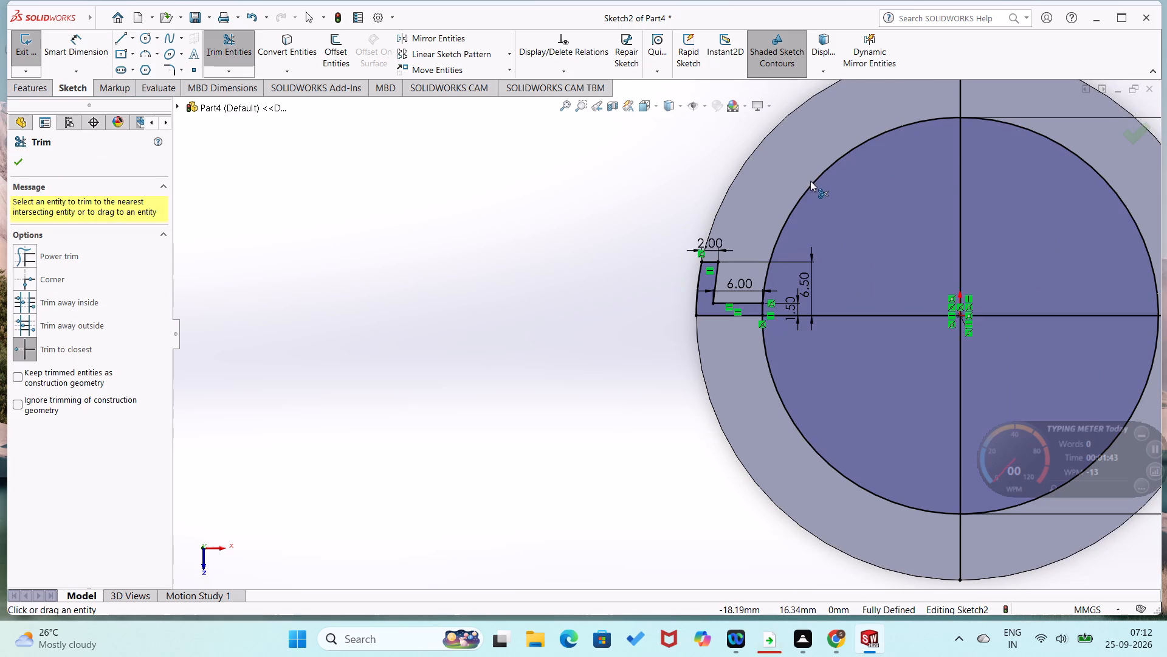
left_click(806, 186)
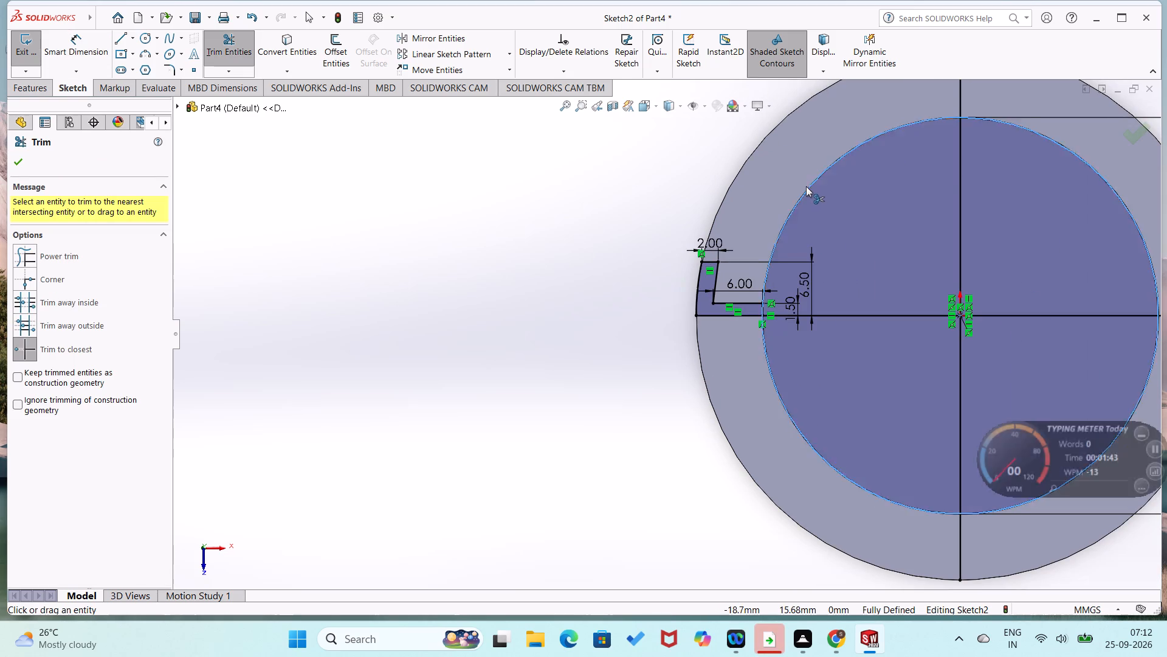
left_click(774, 384)
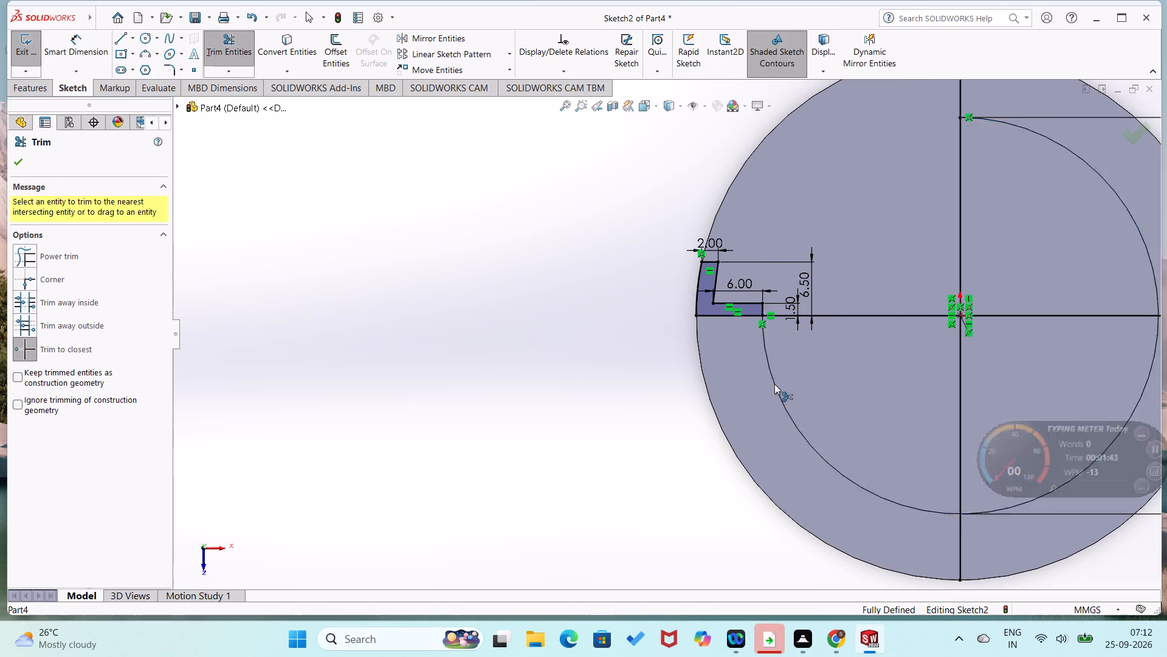
left_click(1054, 142)
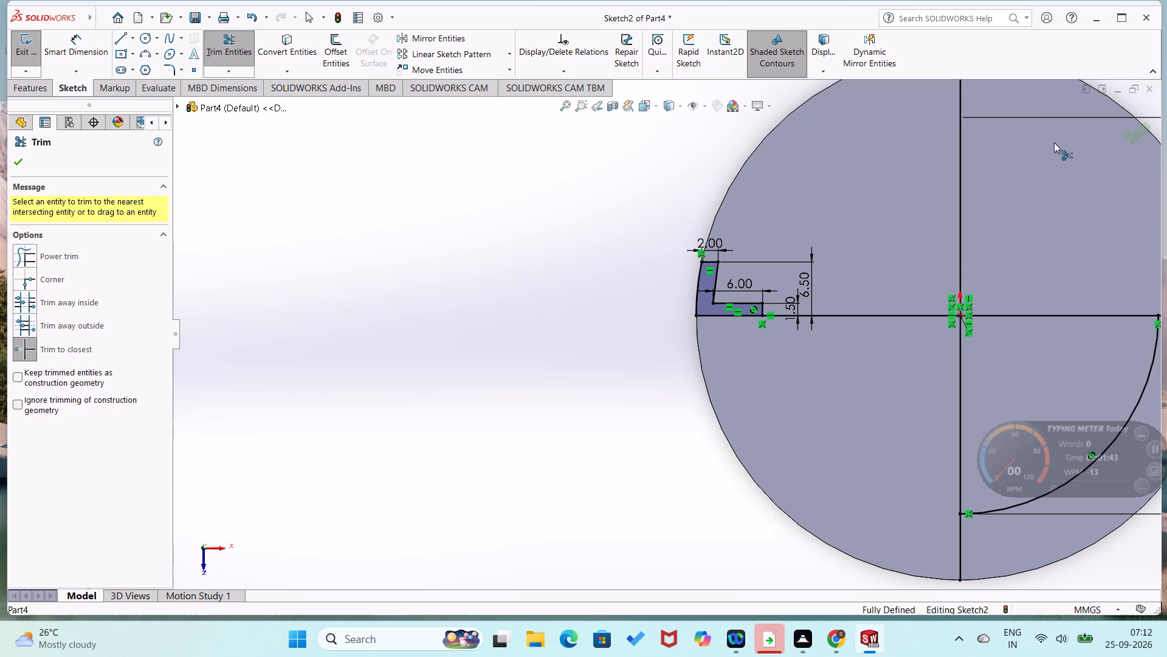
scroll(1030, 206, "up", 3)
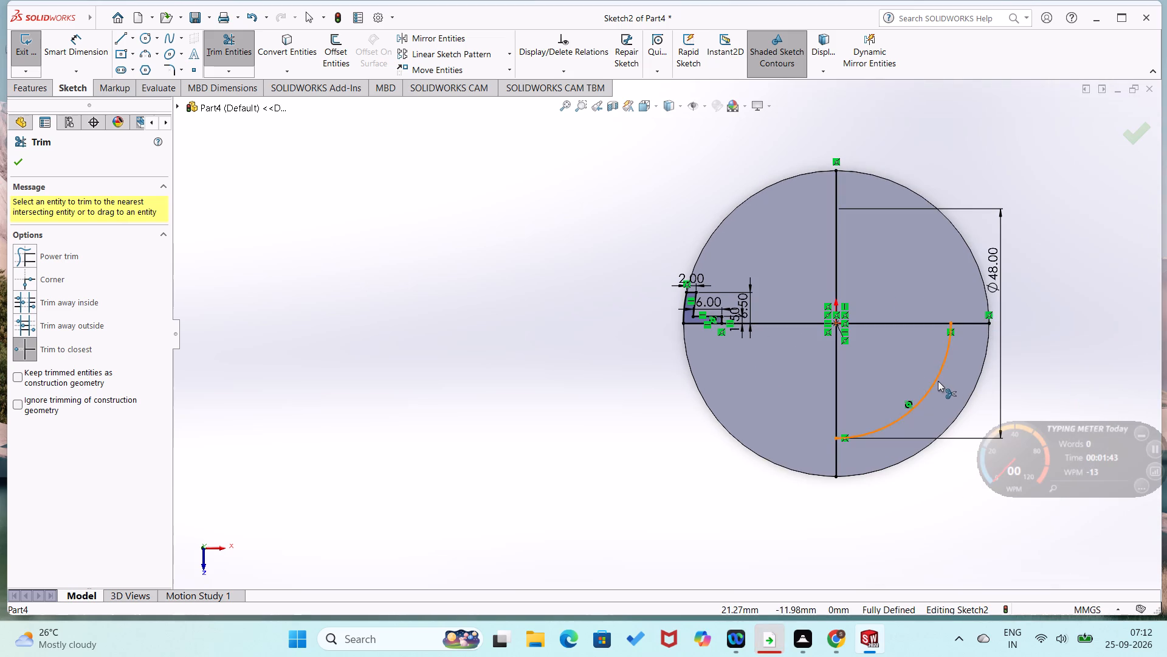
left_click(938, 381)
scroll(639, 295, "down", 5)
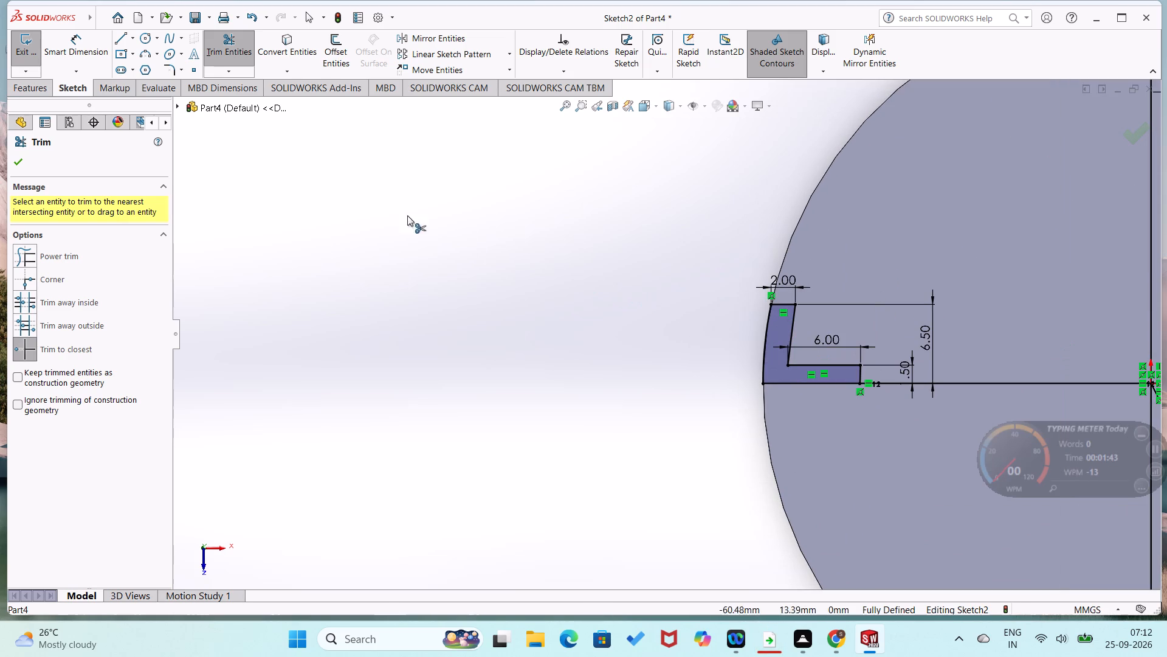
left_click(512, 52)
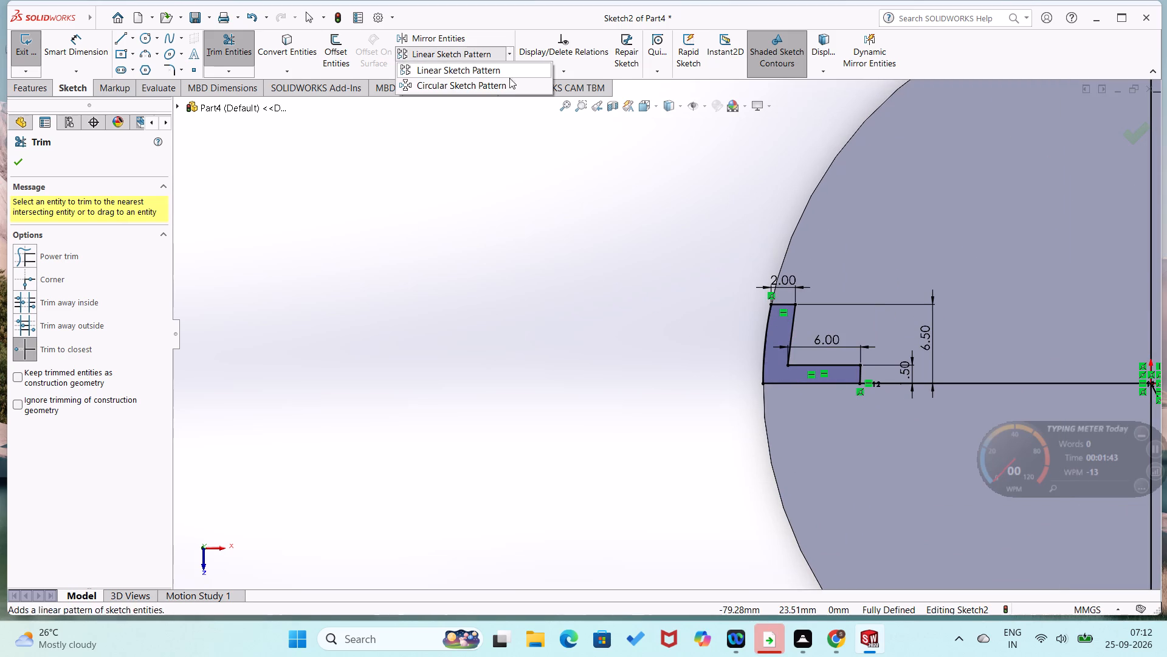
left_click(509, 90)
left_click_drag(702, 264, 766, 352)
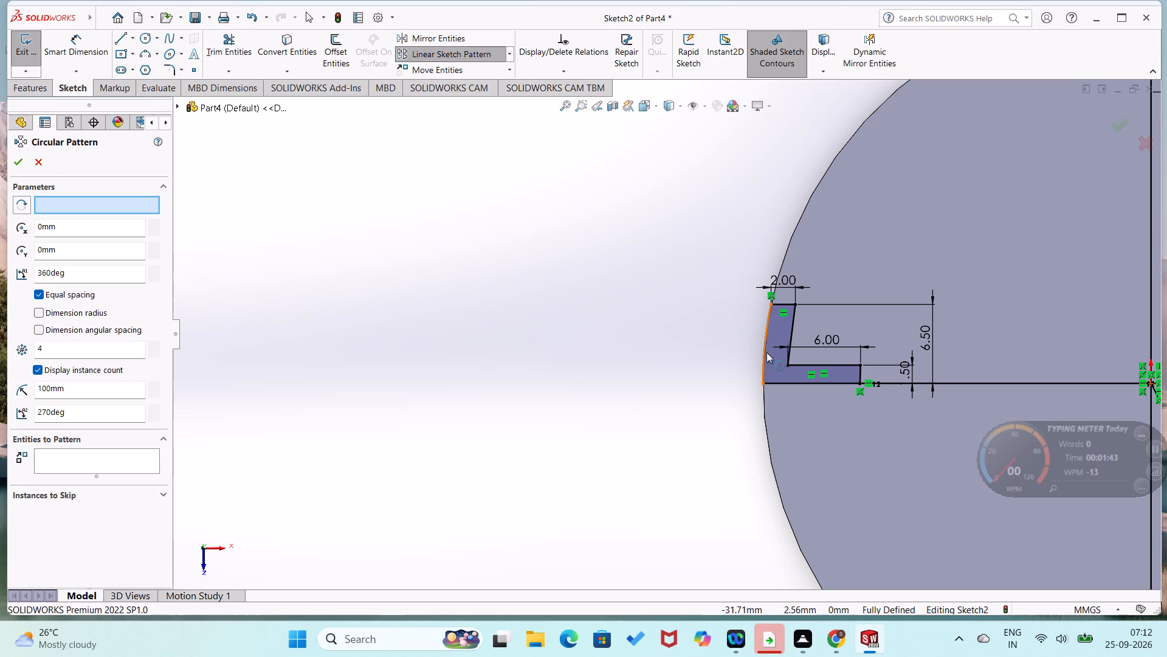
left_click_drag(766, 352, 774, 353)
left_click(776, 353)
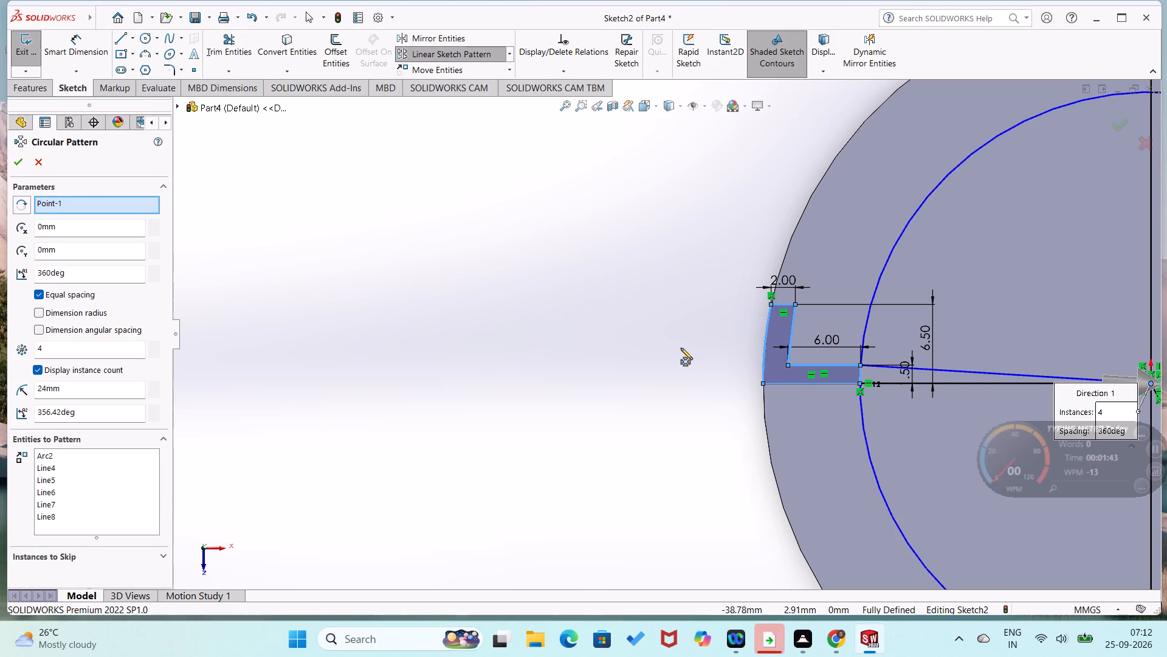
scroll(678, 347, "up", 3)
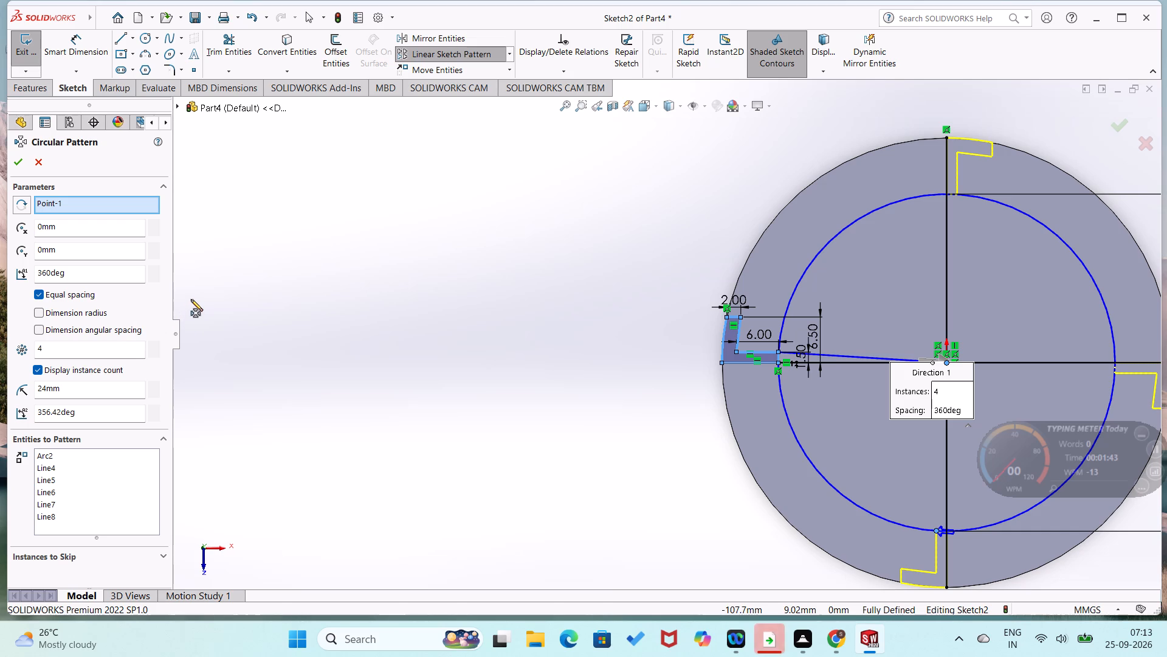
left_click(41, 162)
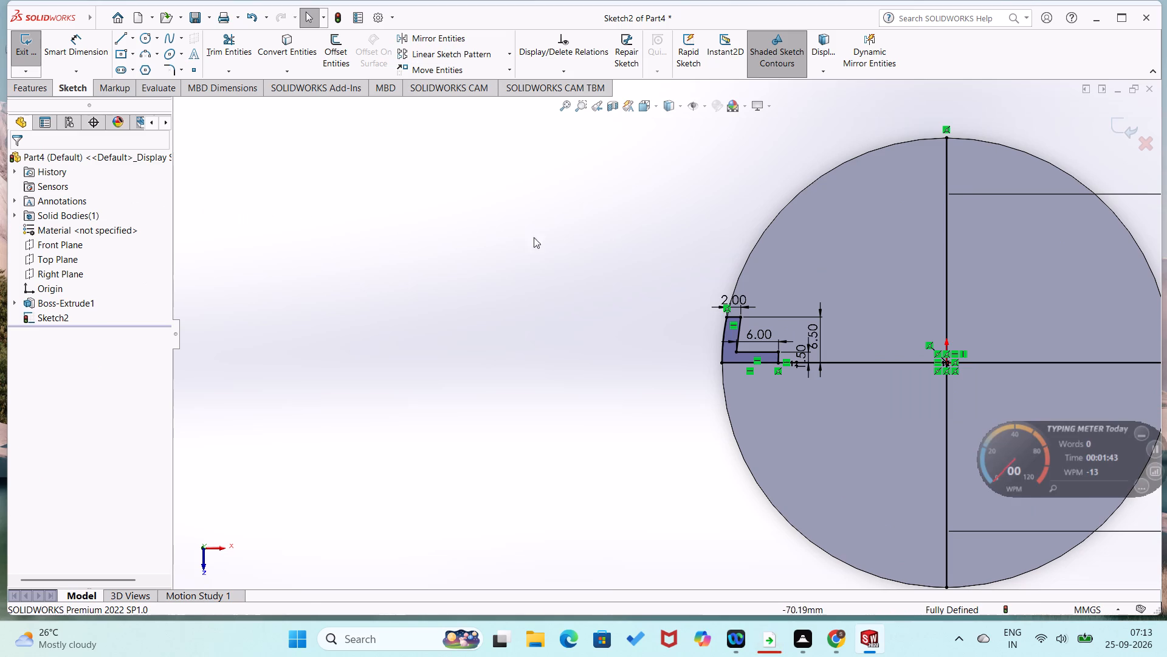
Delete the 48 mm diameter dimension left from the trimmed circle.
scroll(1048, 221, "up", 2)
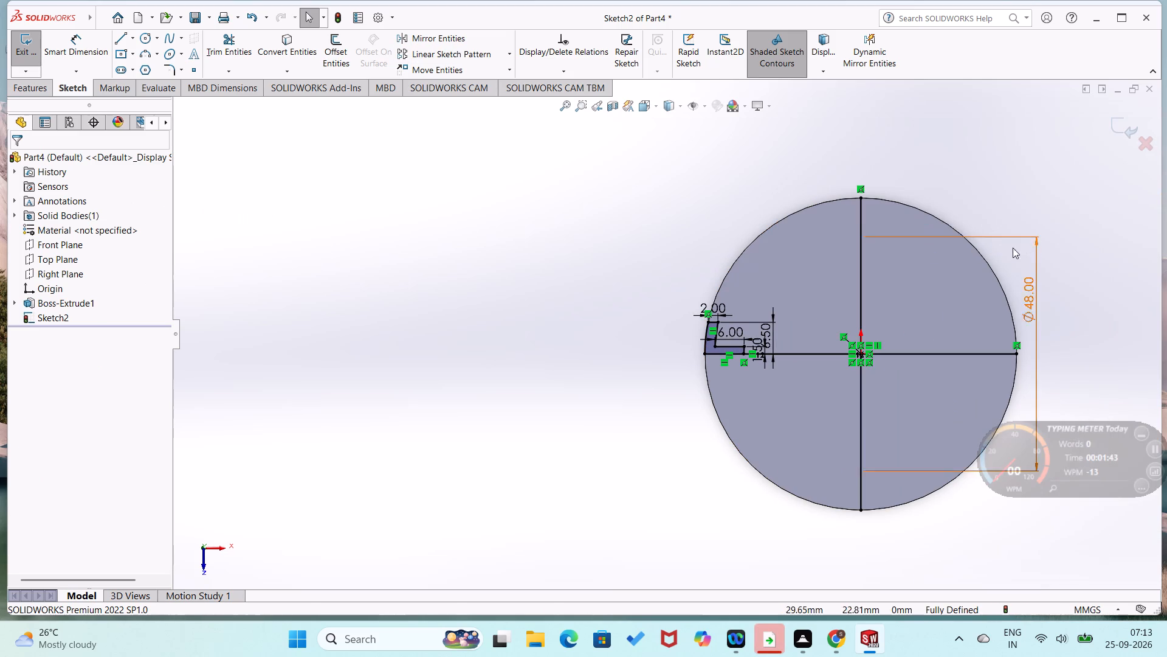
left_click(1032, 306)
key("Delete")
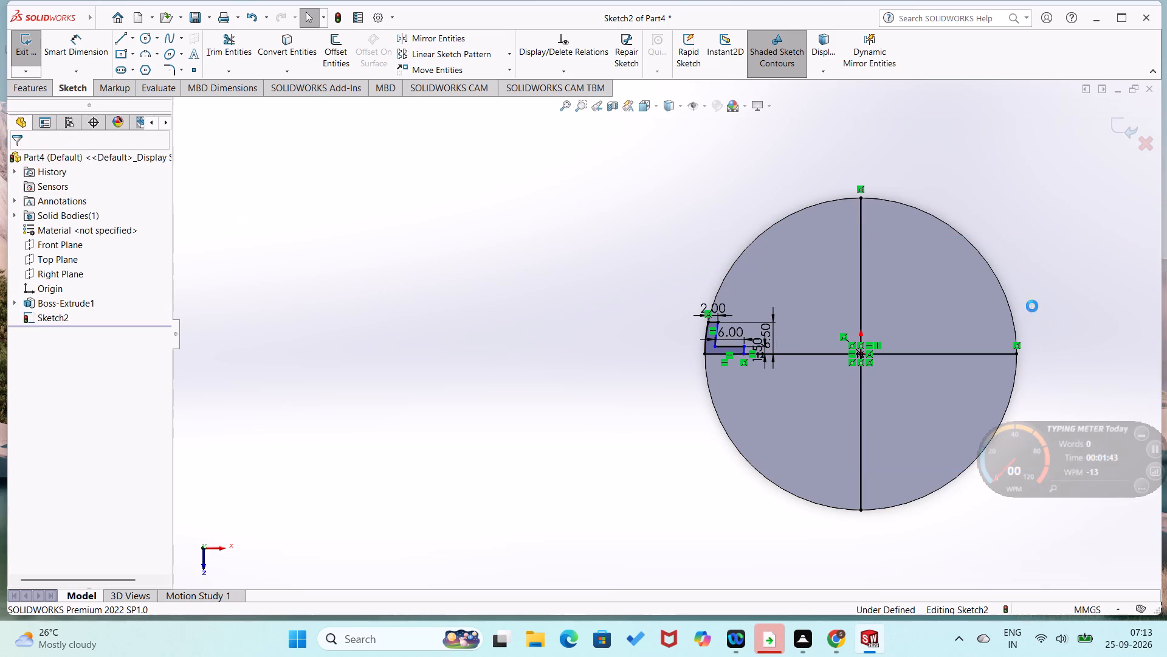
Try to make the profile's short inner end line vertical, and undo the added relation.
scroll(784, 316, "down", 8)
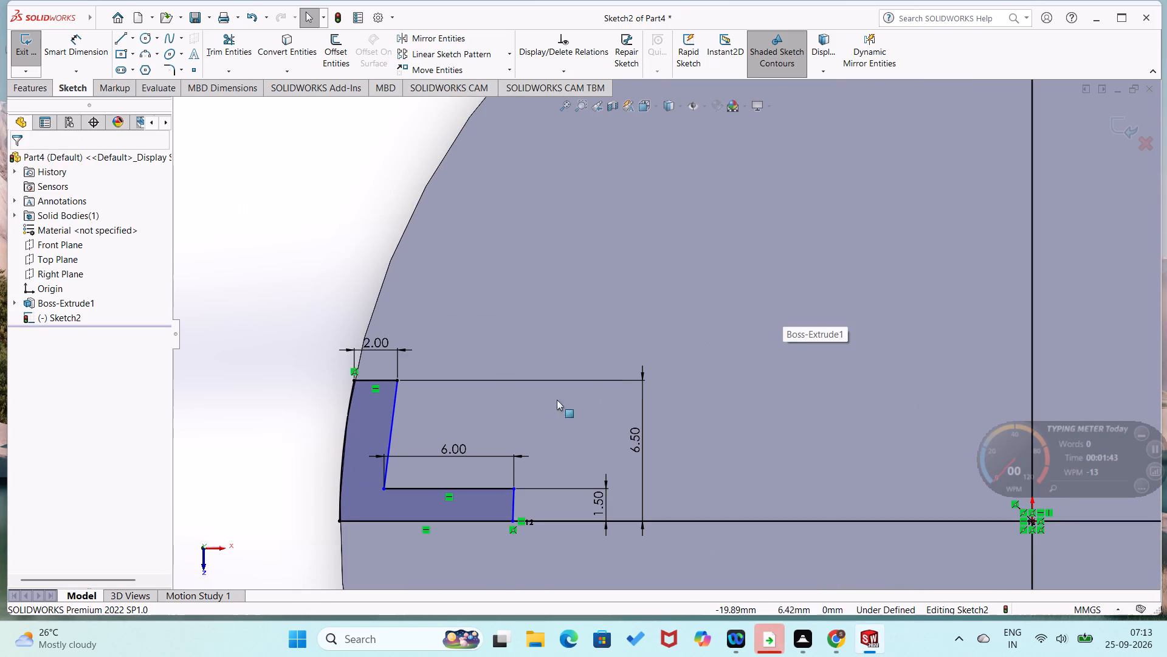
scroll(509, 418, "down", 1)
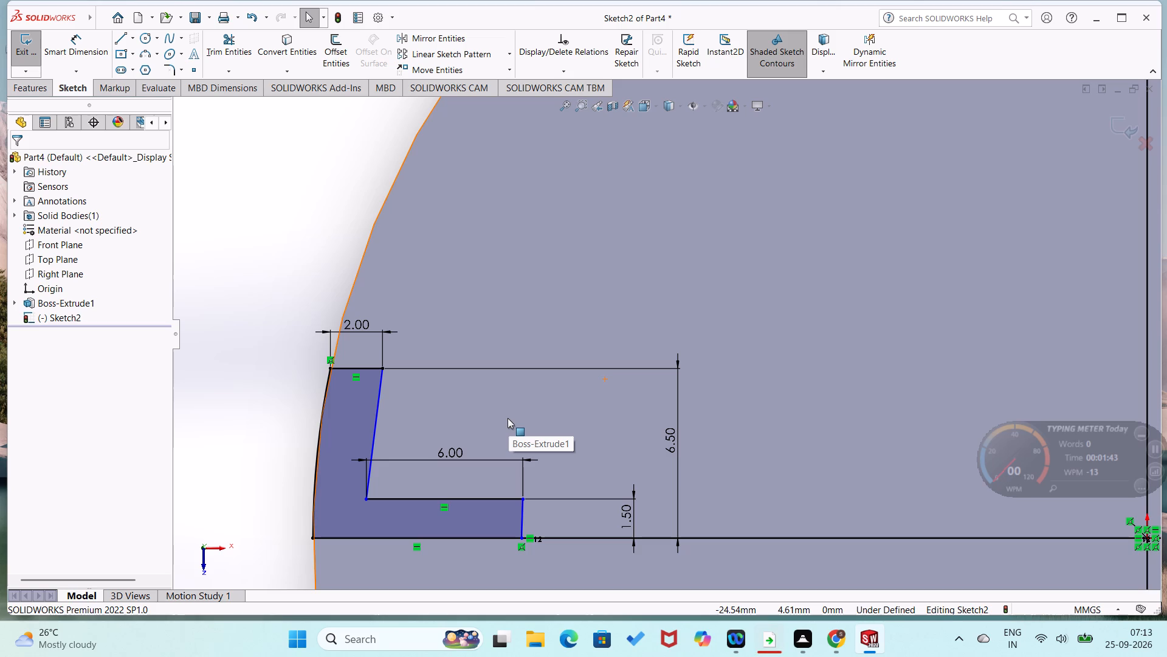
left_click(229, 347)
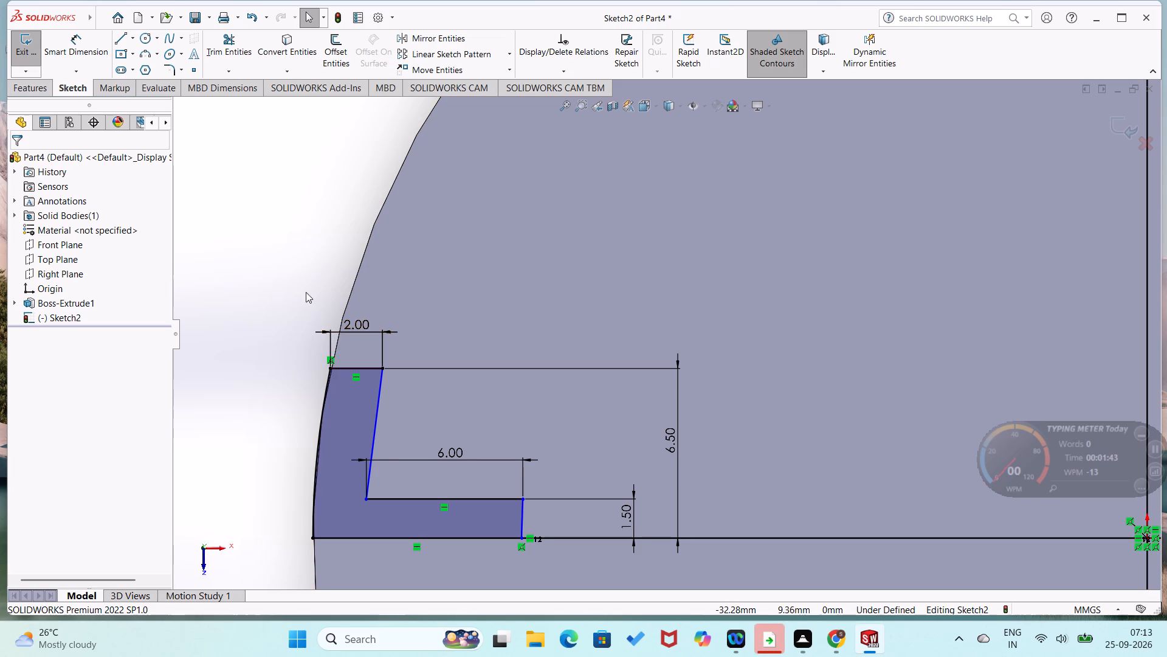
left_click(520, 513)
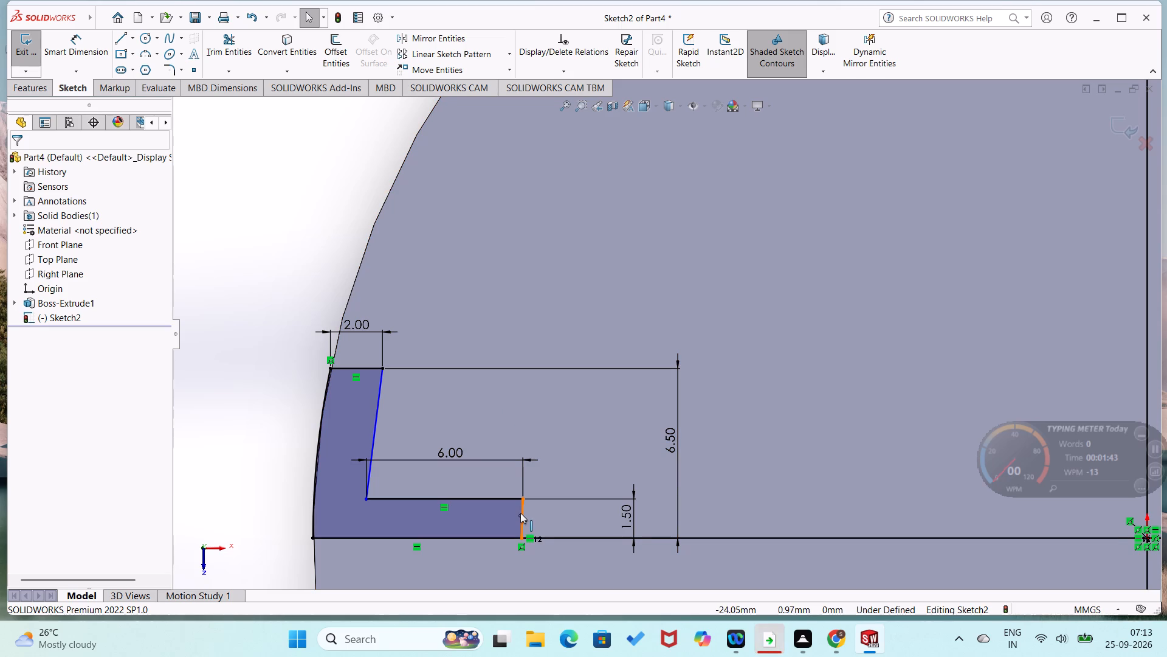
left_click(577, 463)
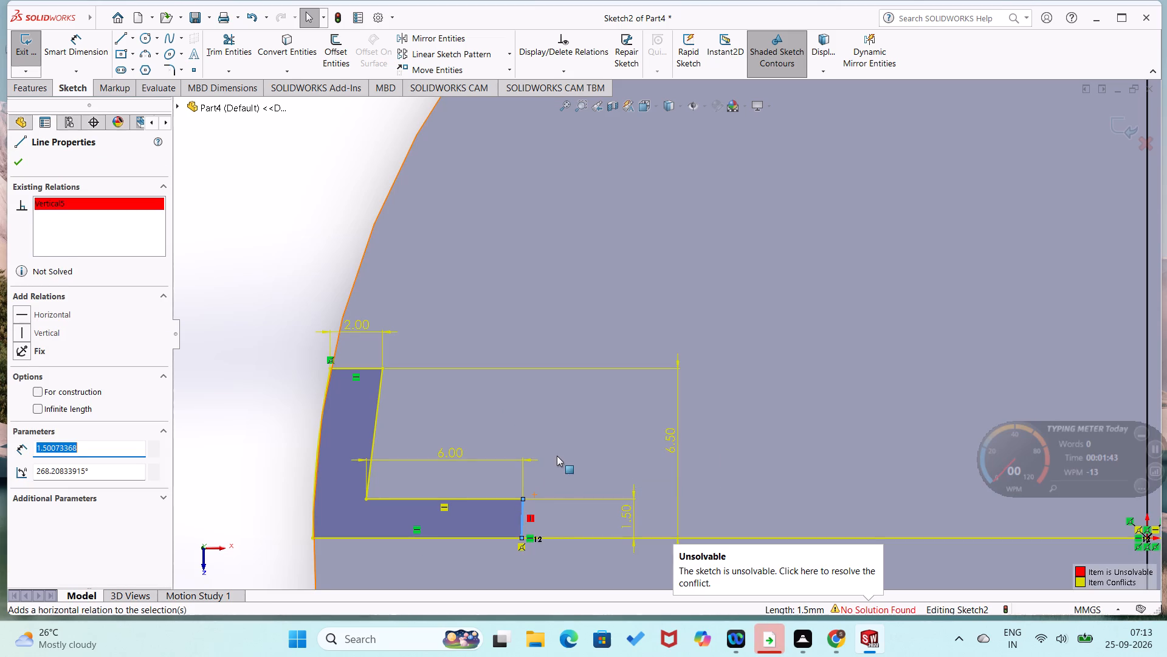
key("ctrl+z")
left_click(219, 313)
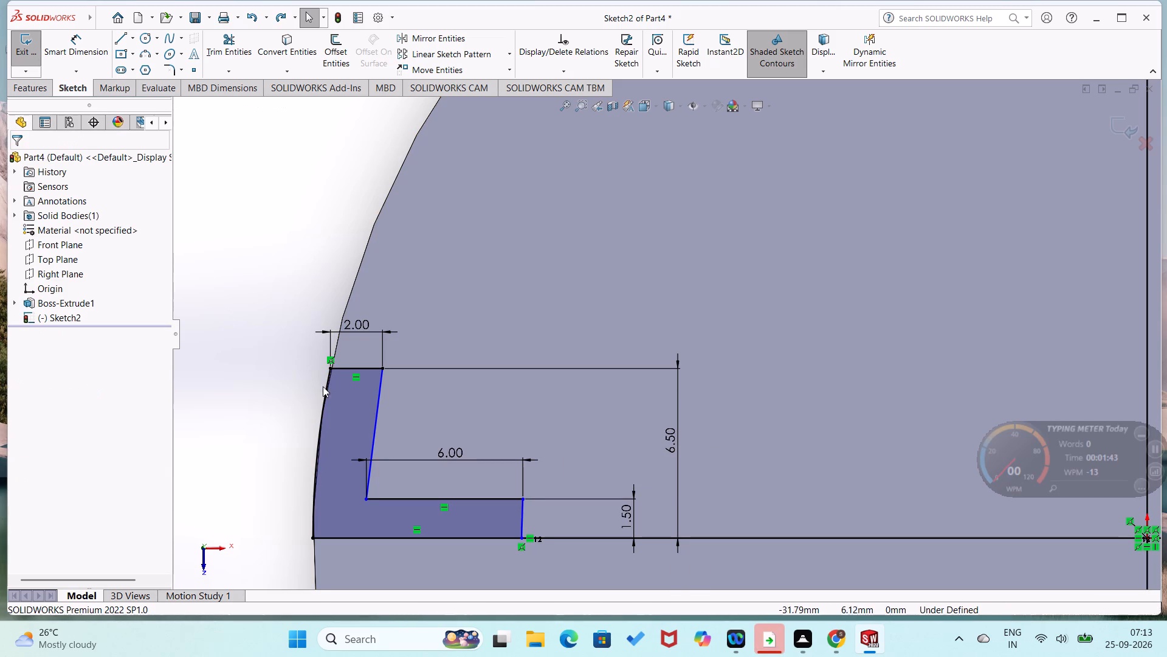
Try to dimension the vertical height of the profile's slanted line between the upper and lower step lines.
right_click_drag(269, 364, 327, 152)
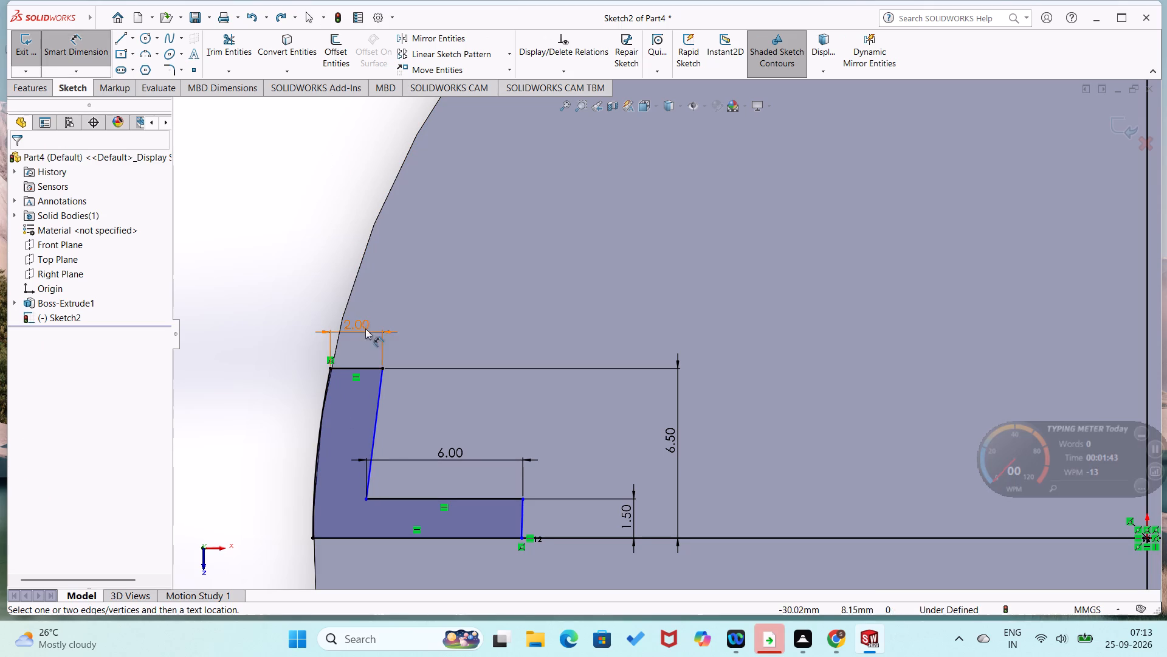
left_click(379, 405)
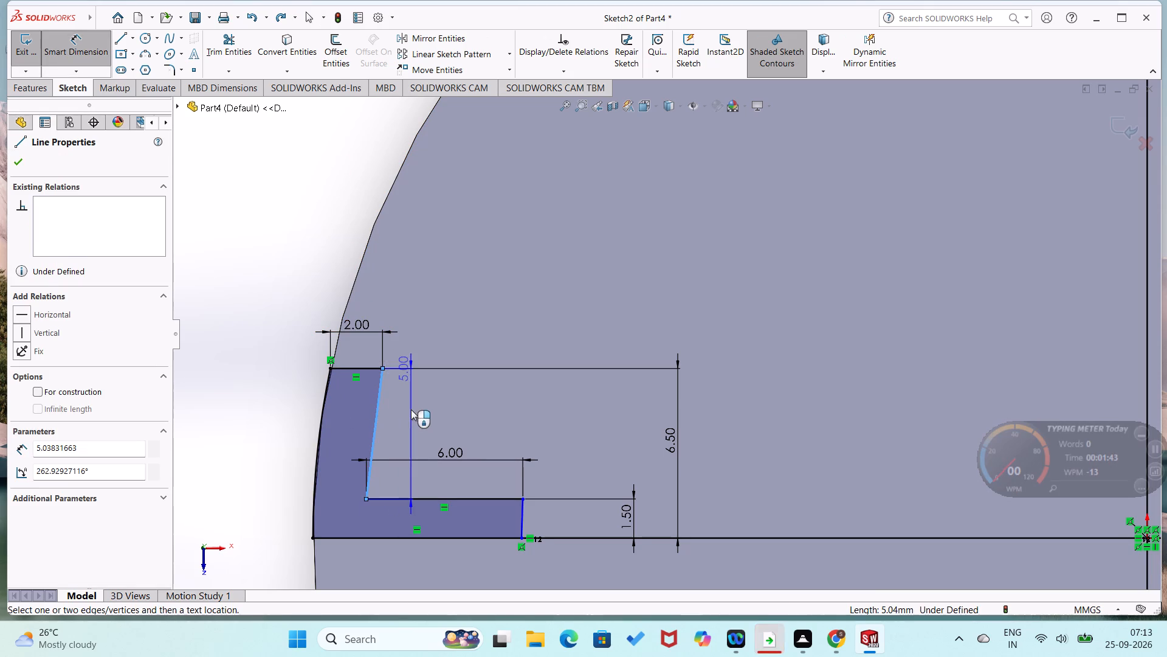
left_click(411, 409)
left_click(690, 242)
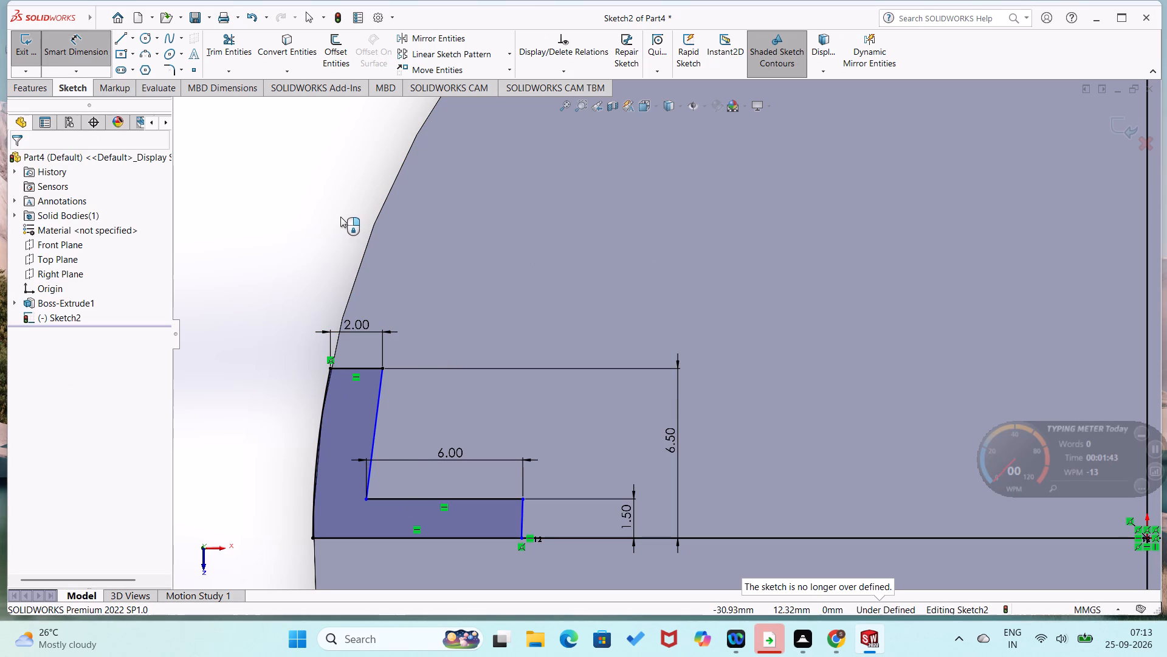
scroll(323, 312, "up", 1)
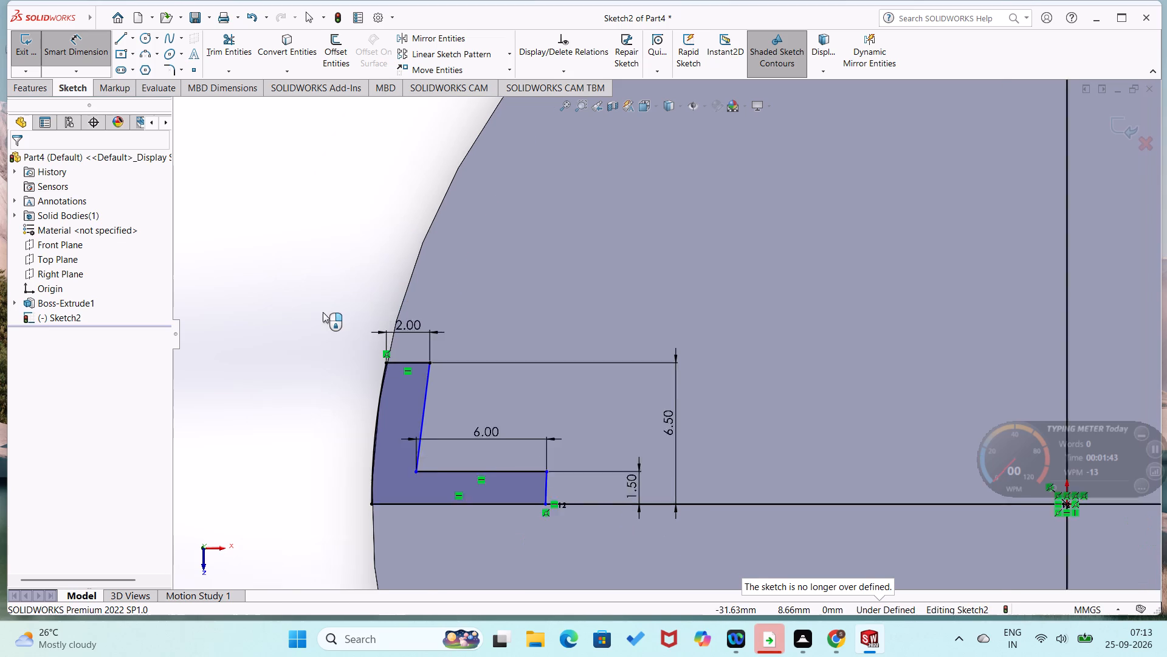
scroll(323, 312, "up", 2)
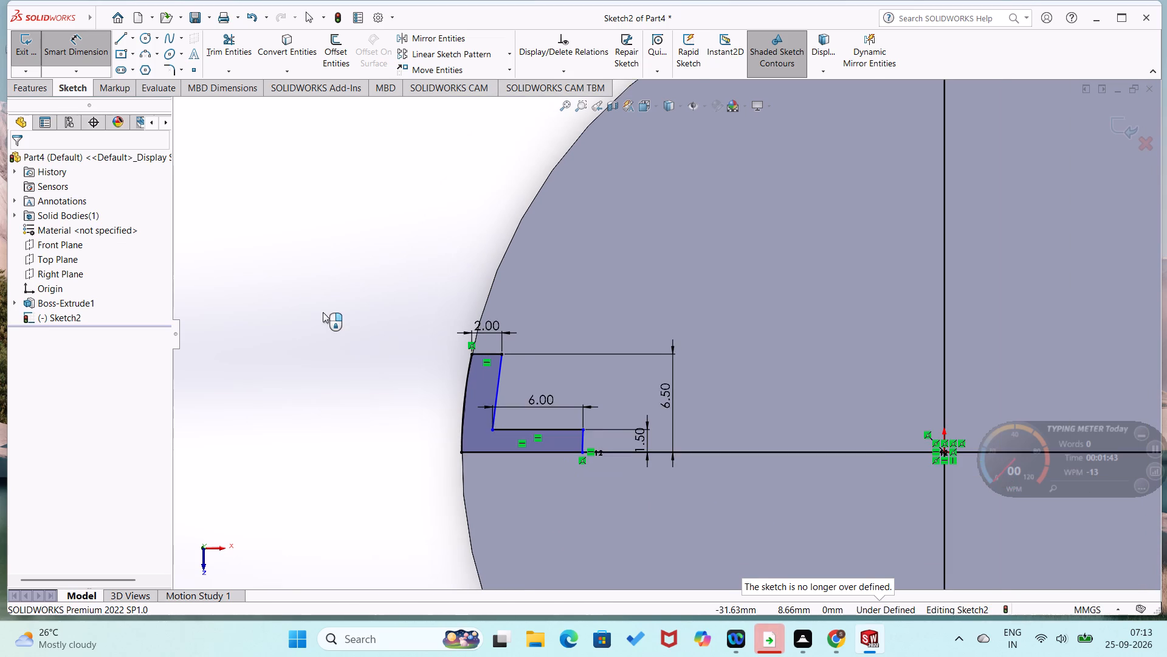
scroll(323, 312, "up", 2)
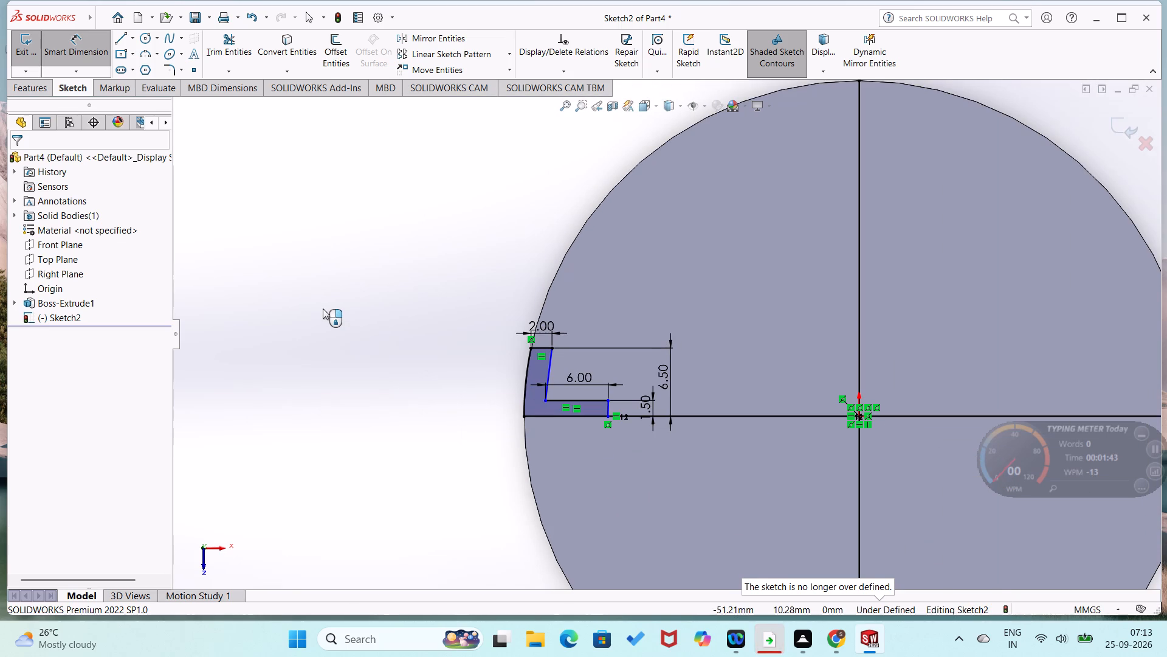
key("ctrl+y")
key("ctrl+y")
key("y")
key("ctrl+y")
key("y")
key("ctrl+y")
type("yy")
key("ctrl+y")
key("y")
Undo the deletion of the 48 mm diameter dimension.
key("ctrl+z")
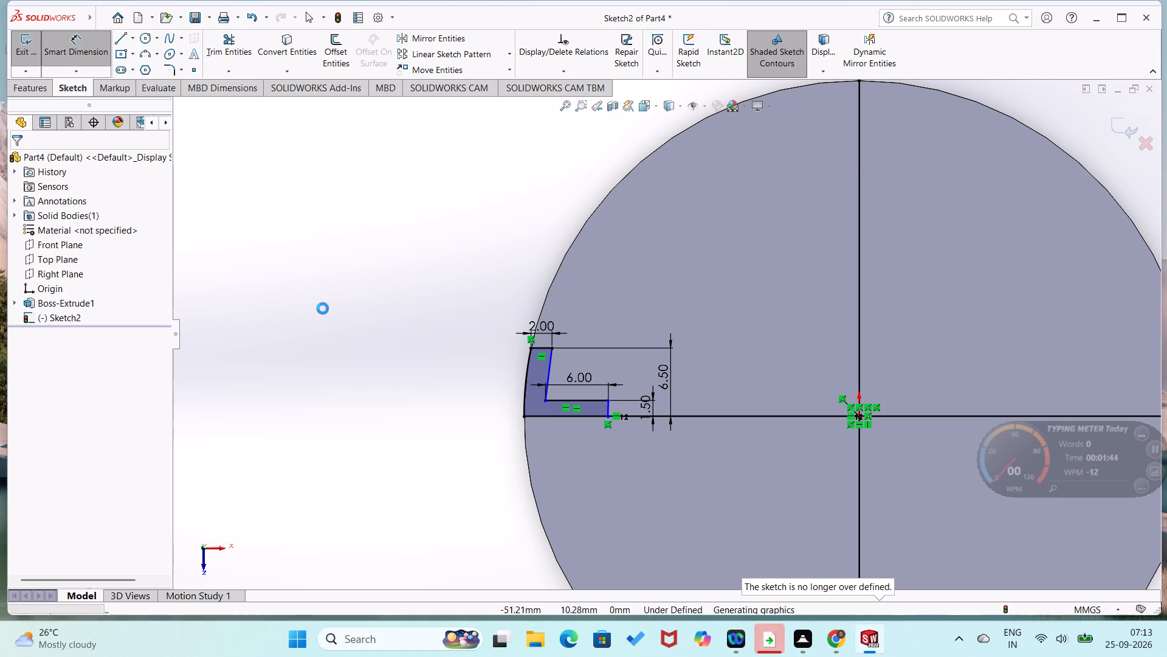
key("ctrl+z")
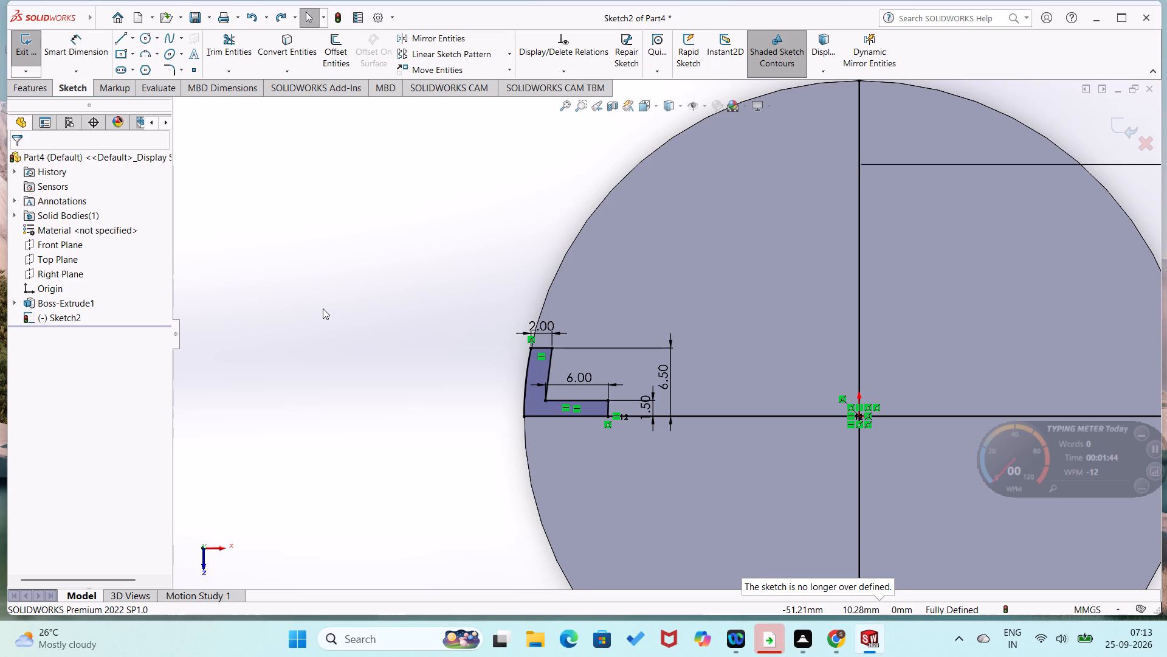
Circularly pattern the stepped rim profile around the disc centre with 6 equally spaced instances over 360 degrees.
scroll(348, 358, "up", 1)
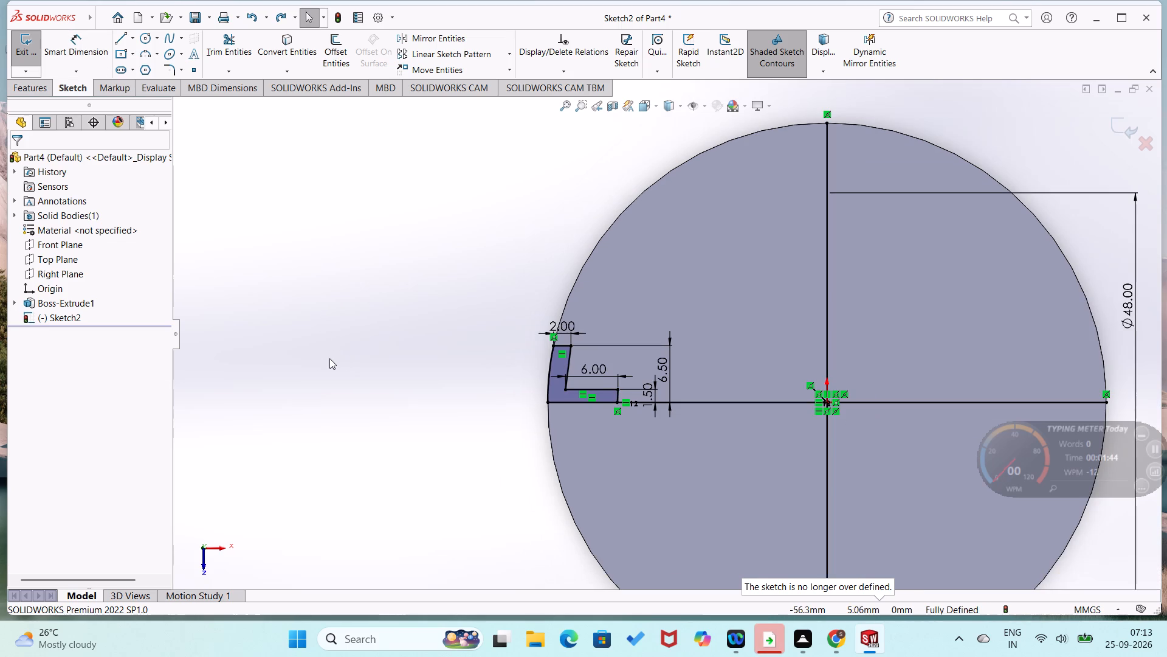
left_click(509, 57)
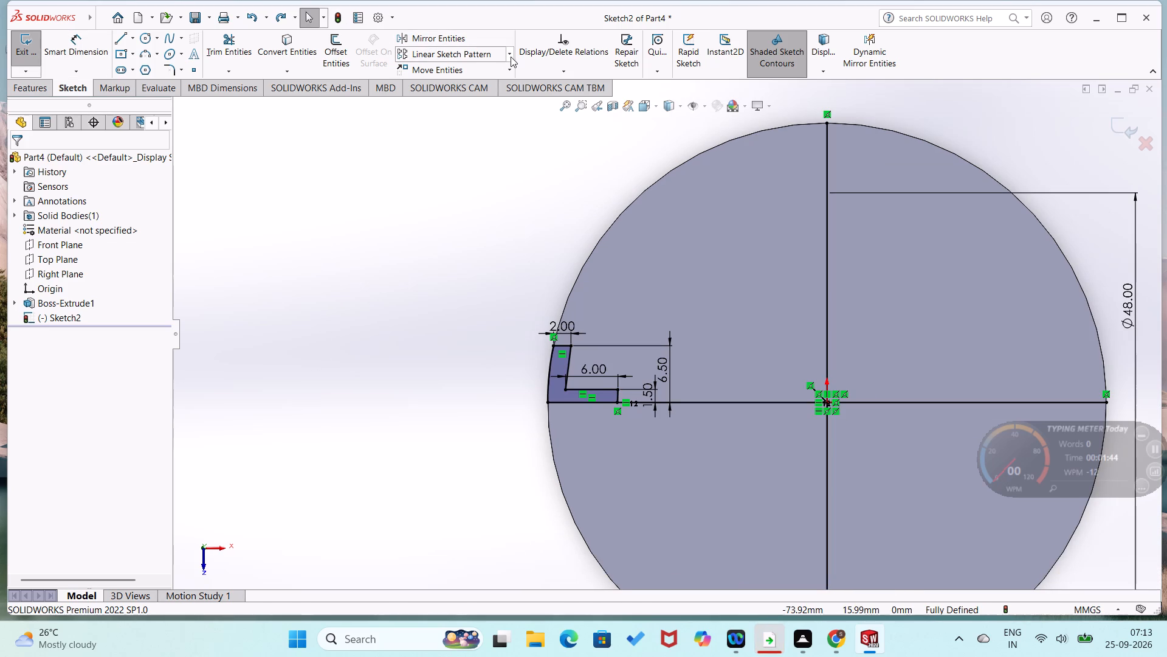
left_click(498, 80)
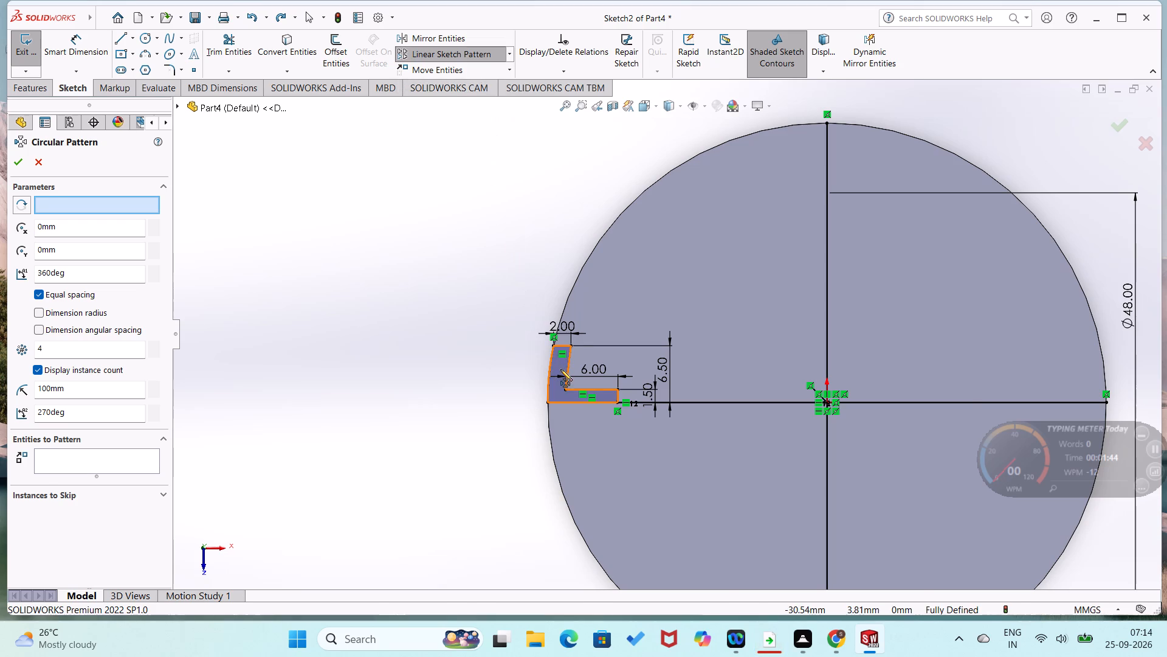
left_click(560, 369)
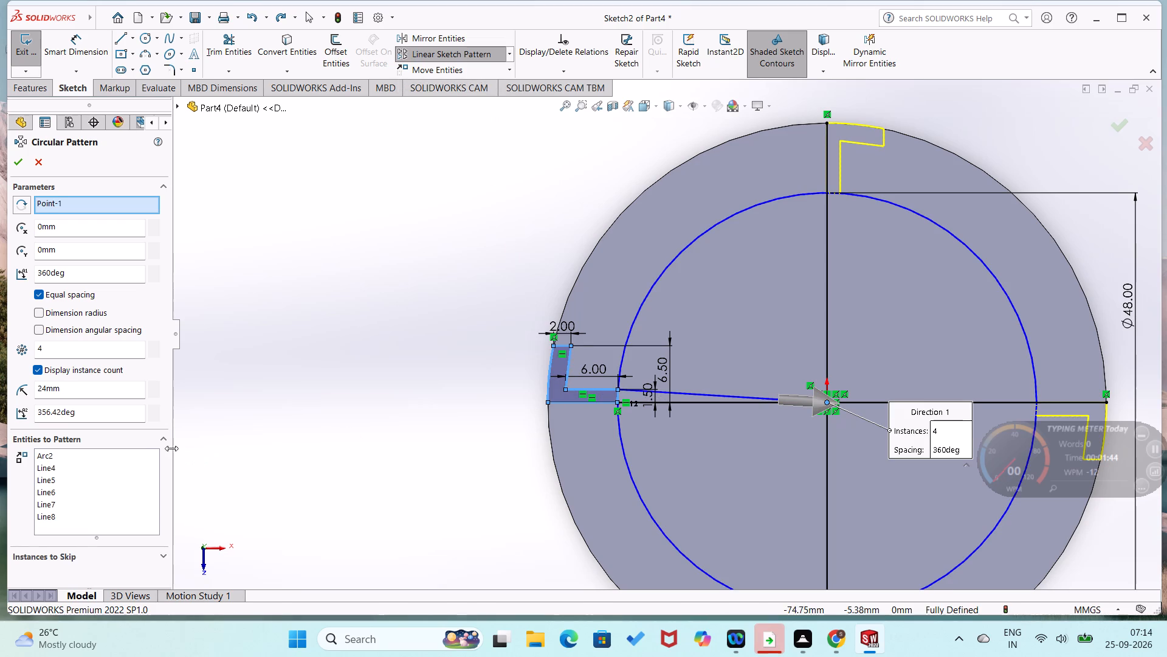
left_click_drag(91, 355, 19, 340)
key("6")
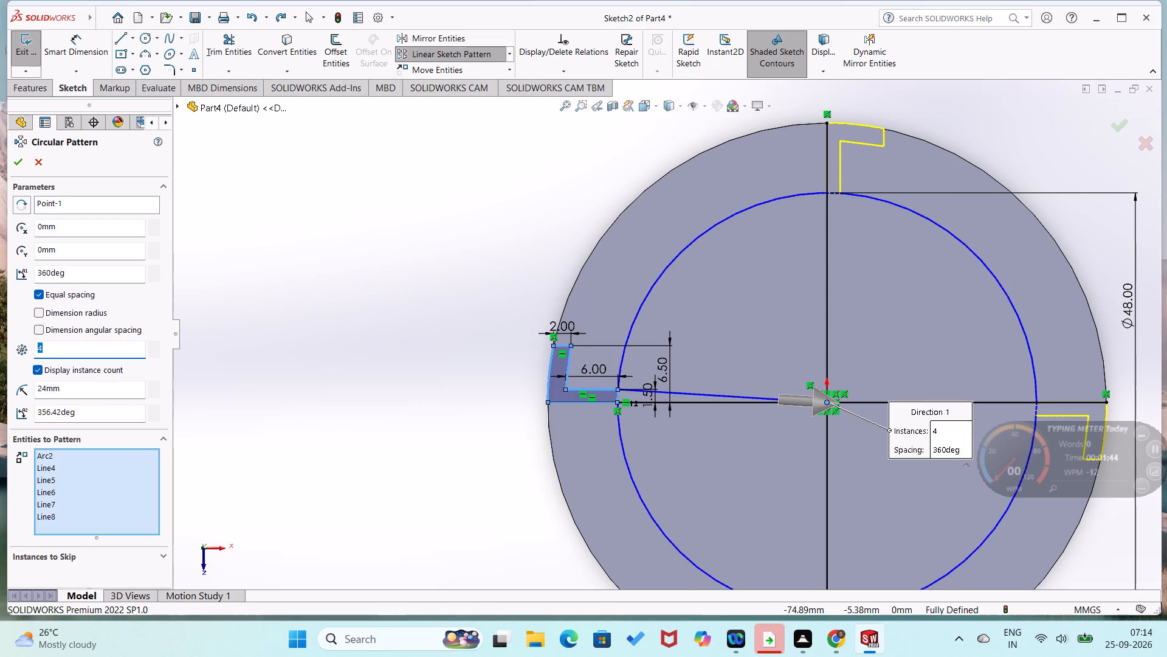
key("Return")
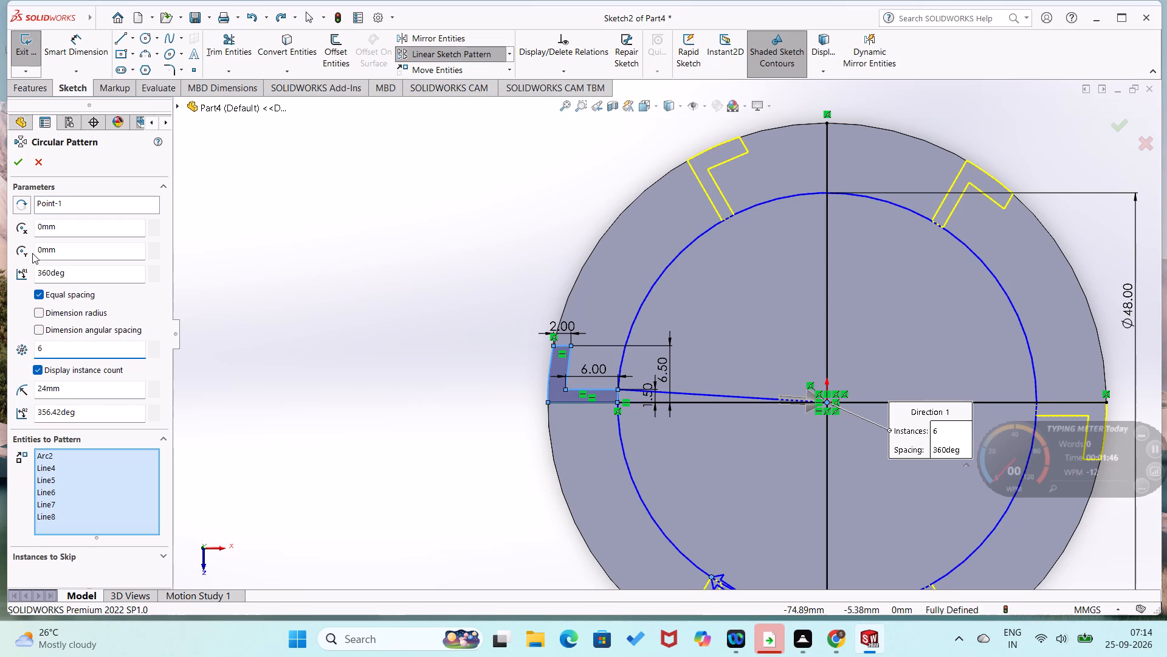
scroll(32, 252, "up", 2)
left_click(15, 160)
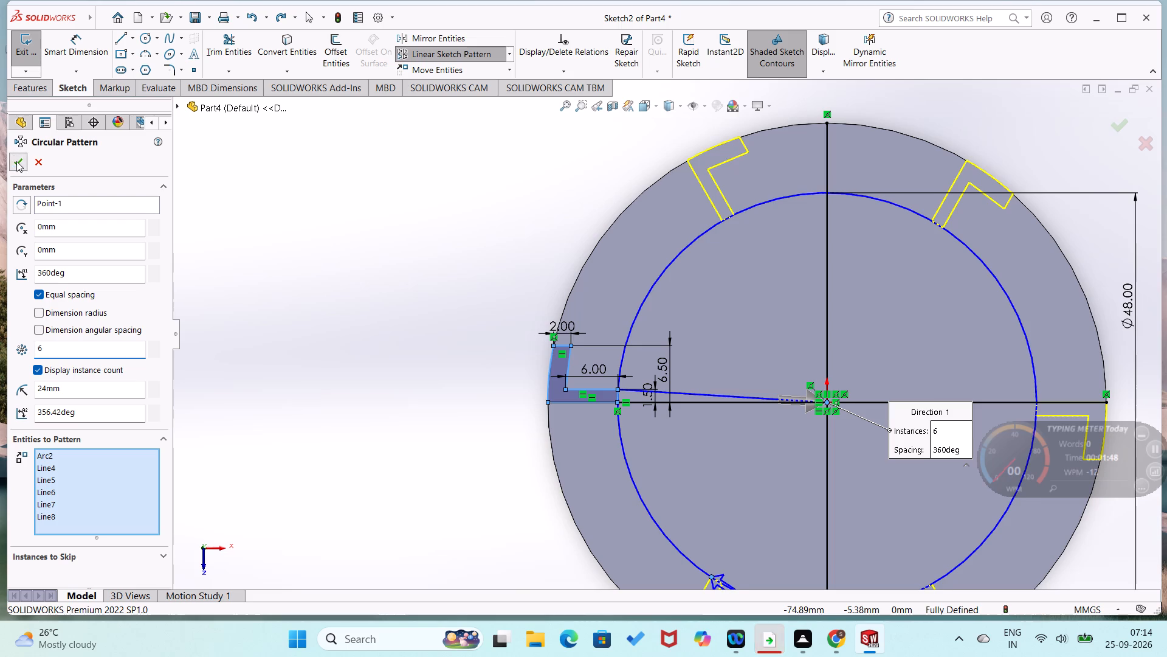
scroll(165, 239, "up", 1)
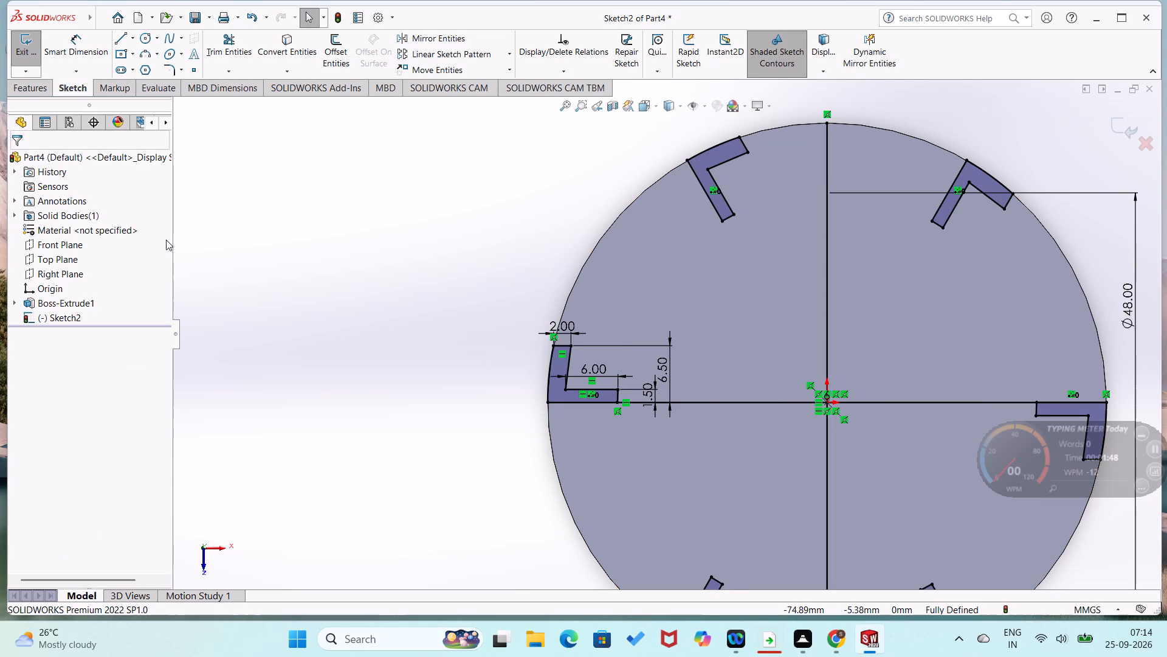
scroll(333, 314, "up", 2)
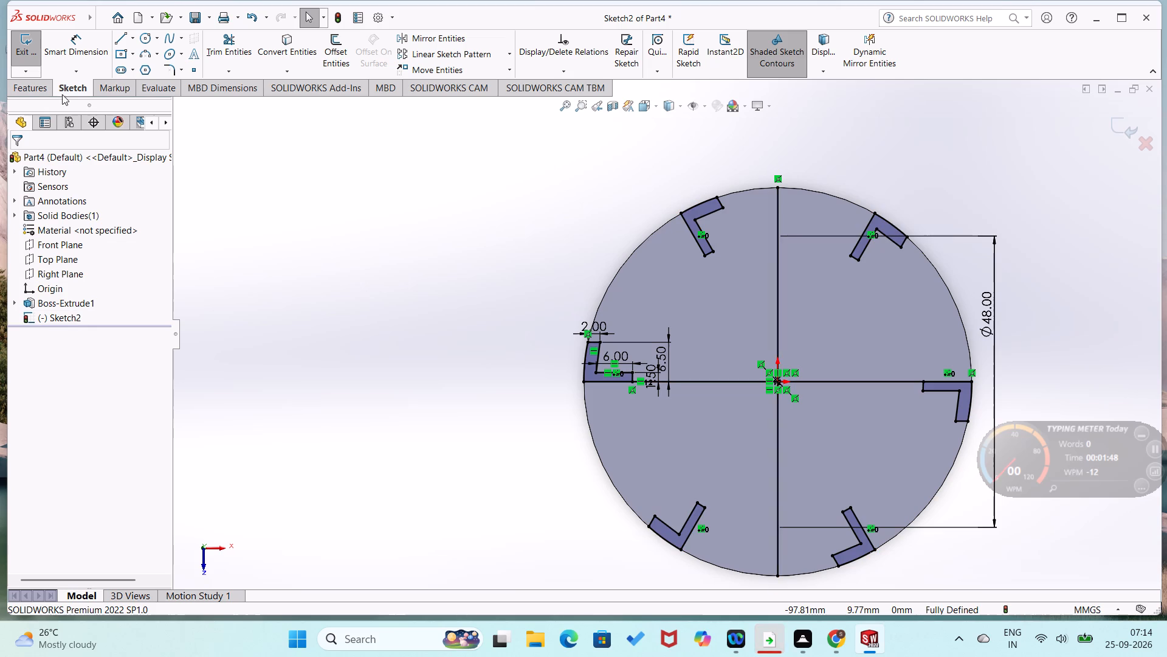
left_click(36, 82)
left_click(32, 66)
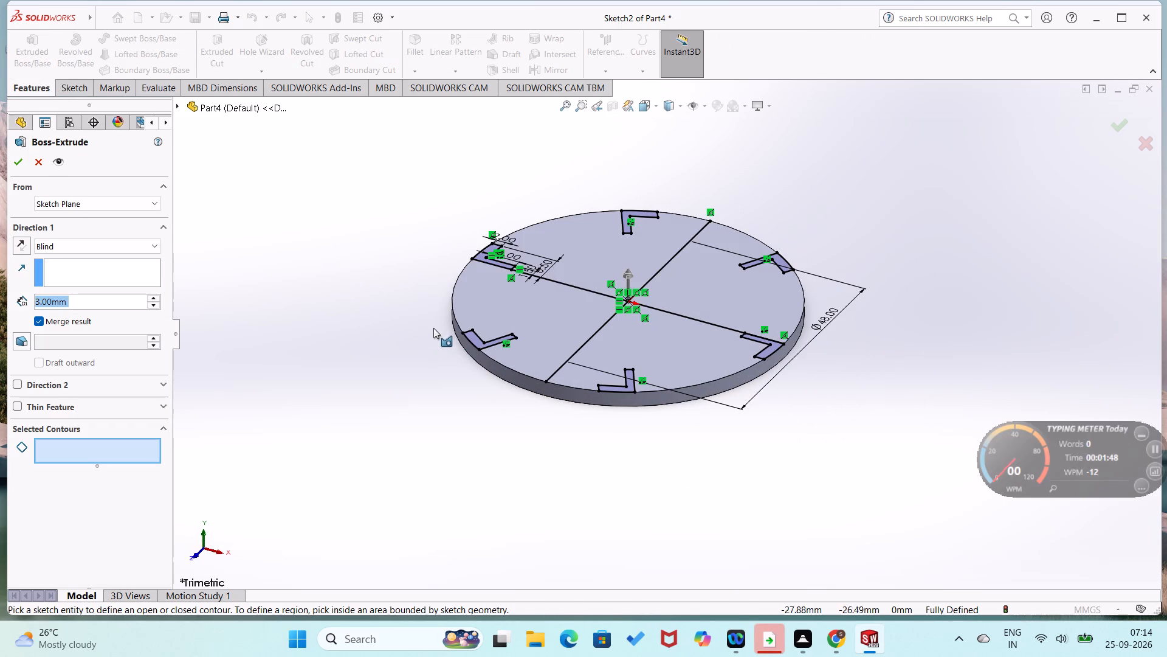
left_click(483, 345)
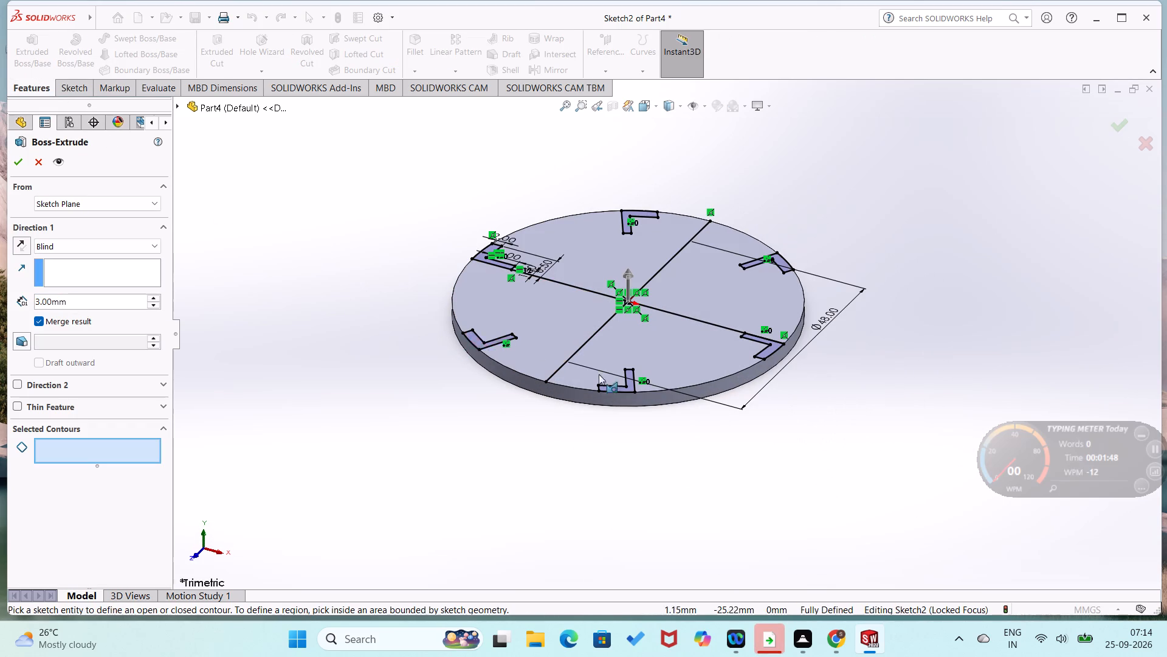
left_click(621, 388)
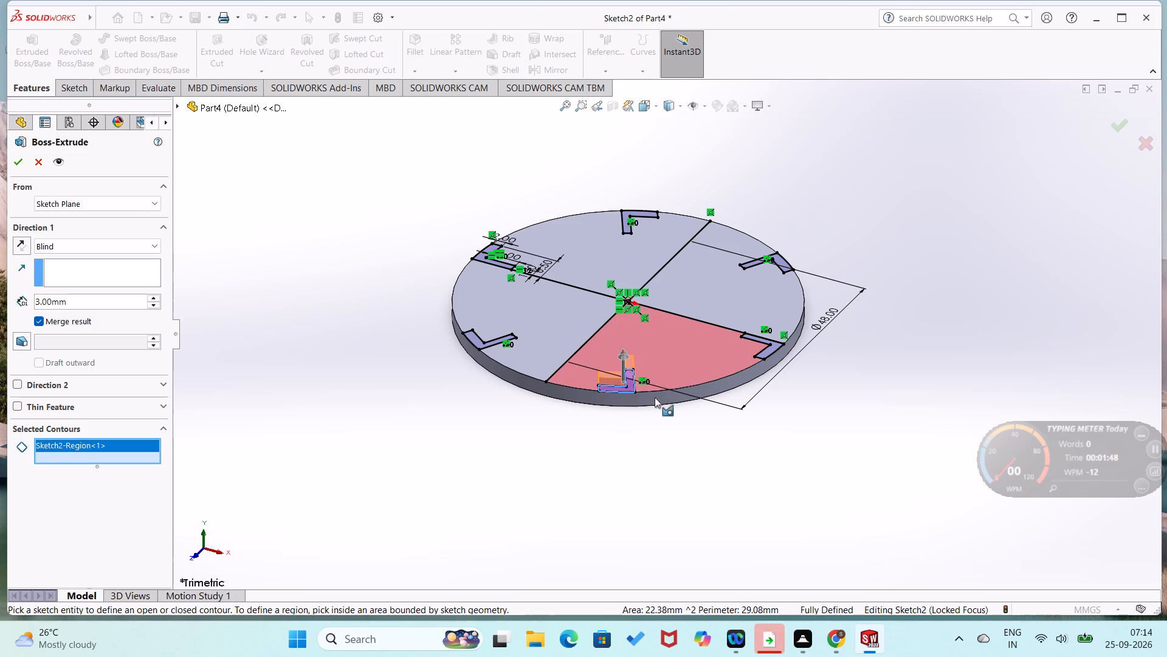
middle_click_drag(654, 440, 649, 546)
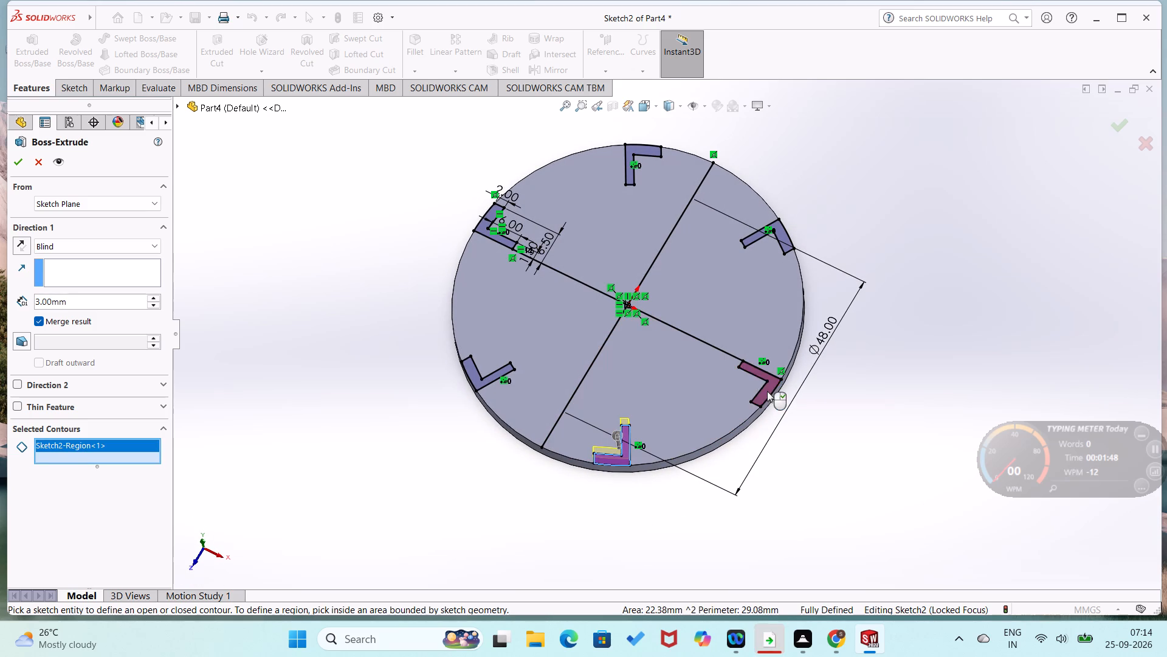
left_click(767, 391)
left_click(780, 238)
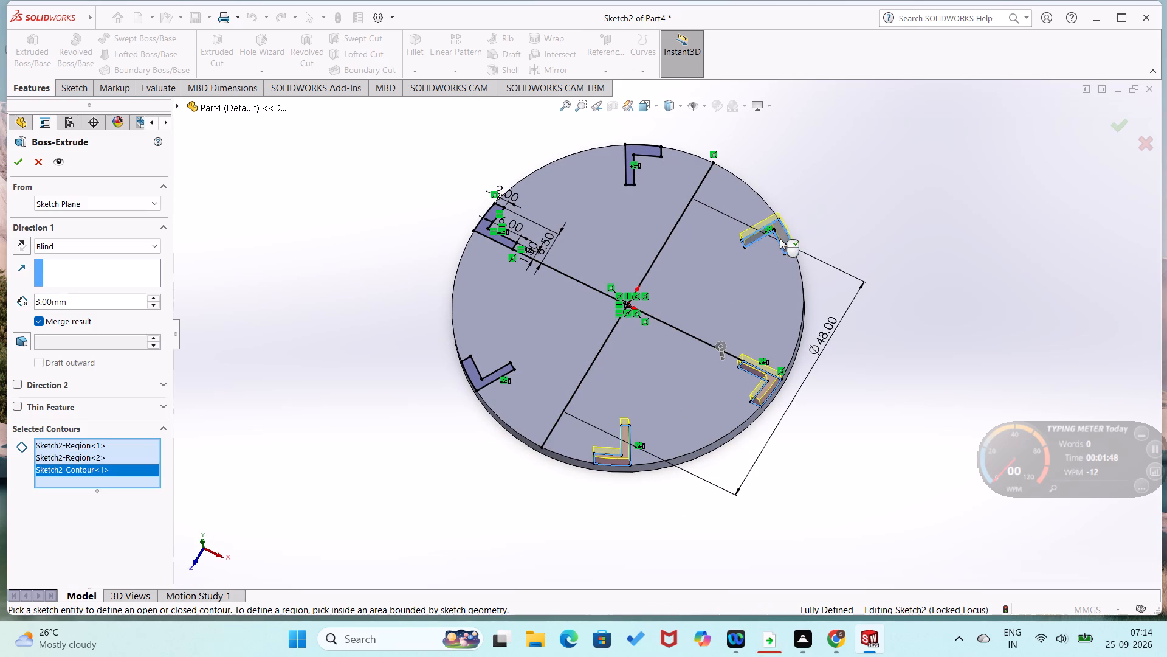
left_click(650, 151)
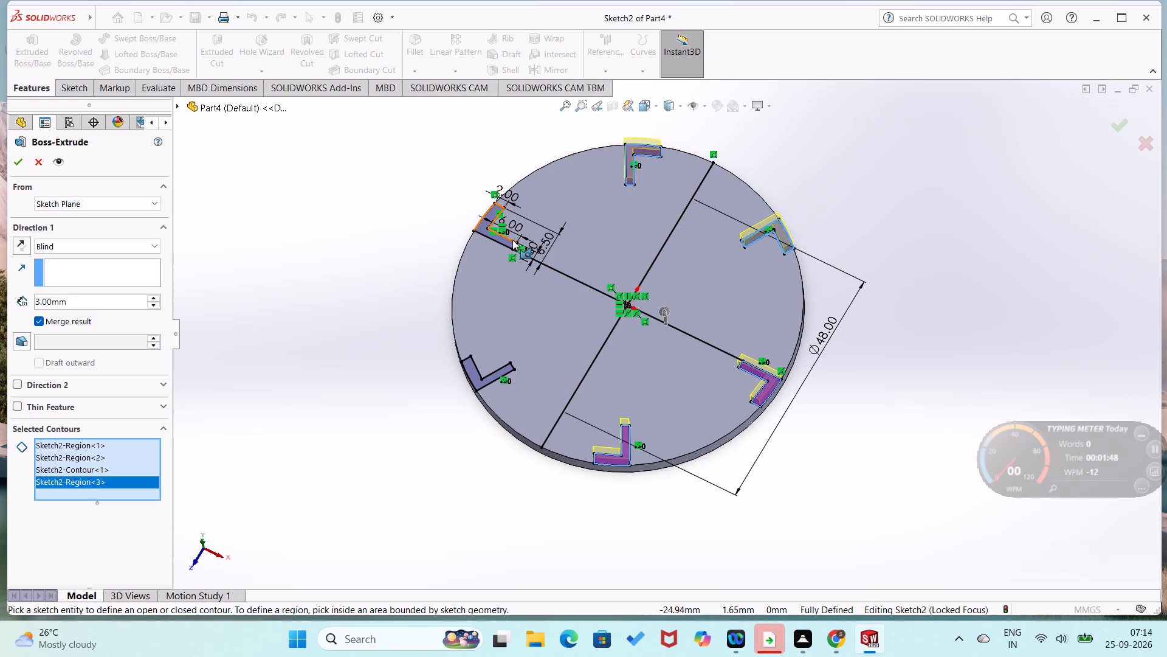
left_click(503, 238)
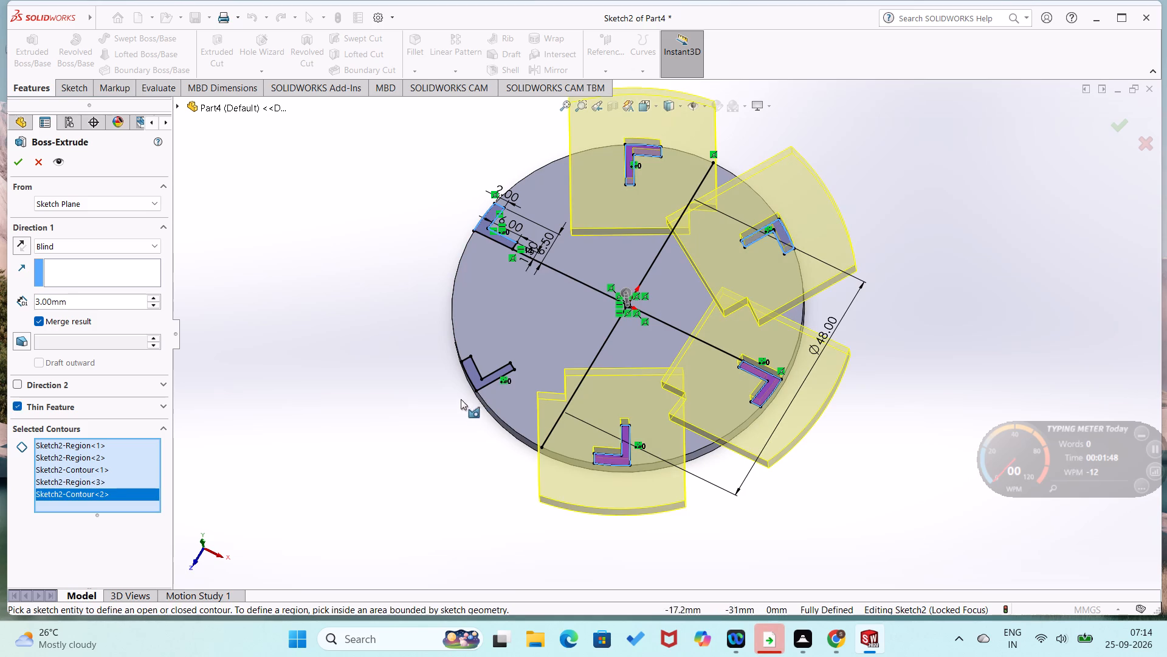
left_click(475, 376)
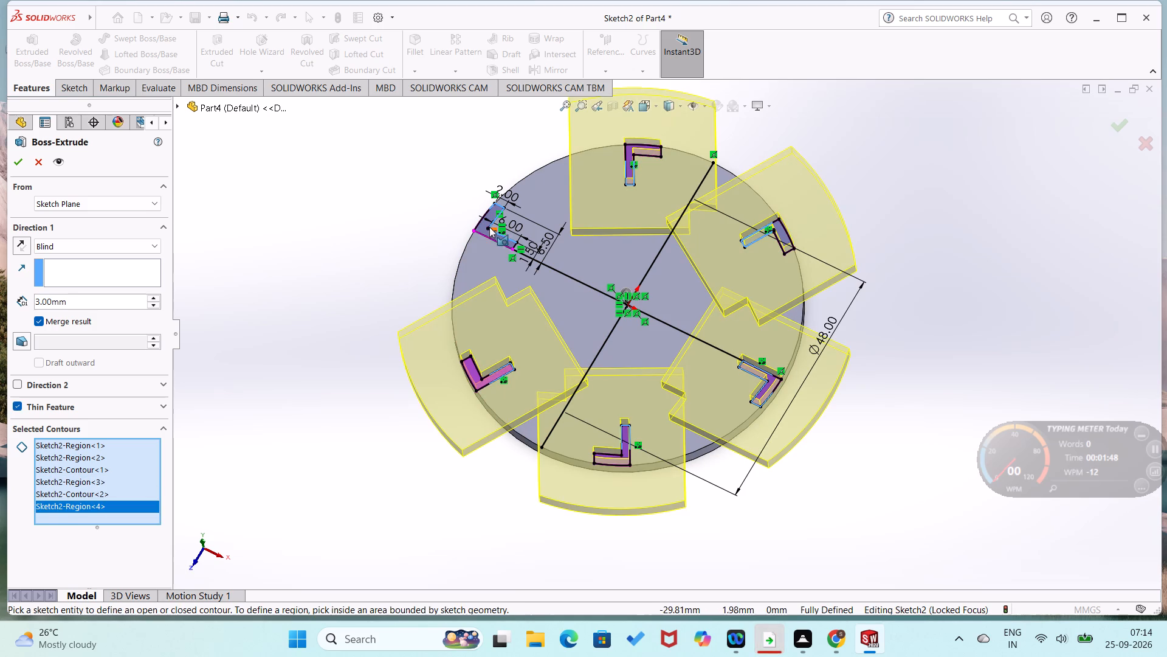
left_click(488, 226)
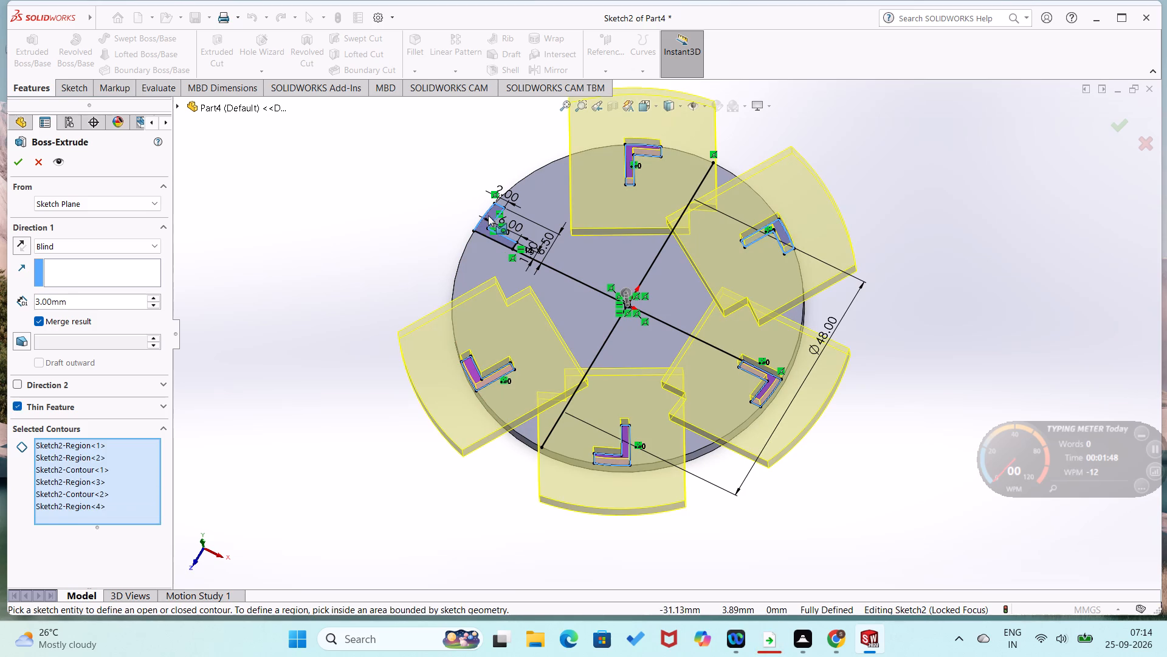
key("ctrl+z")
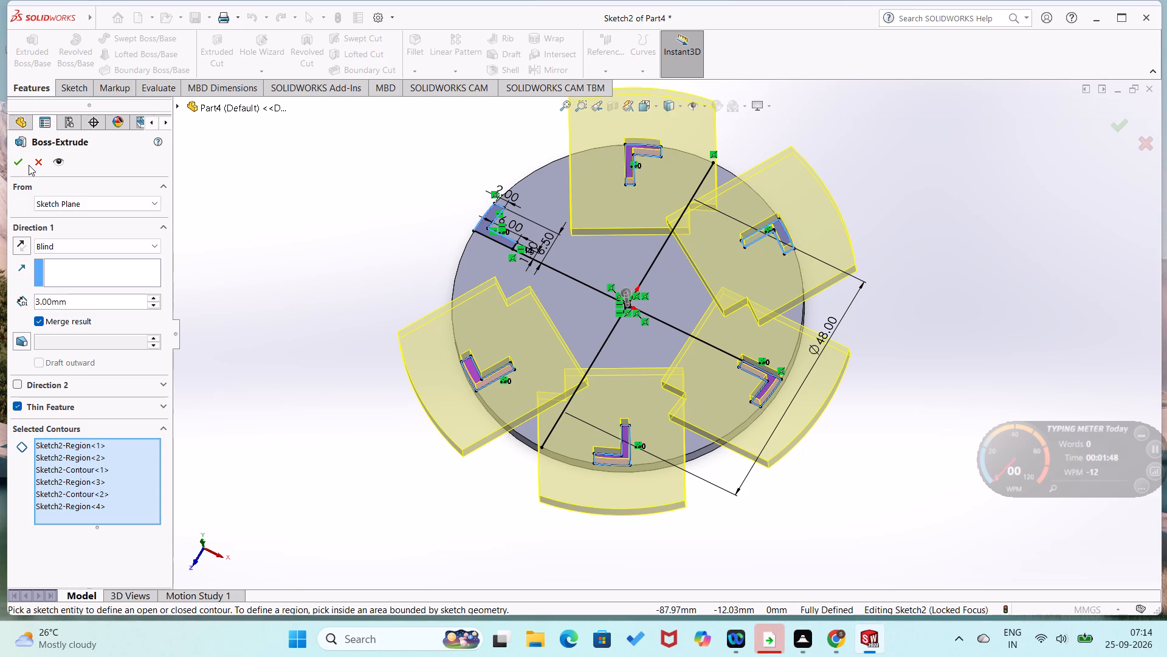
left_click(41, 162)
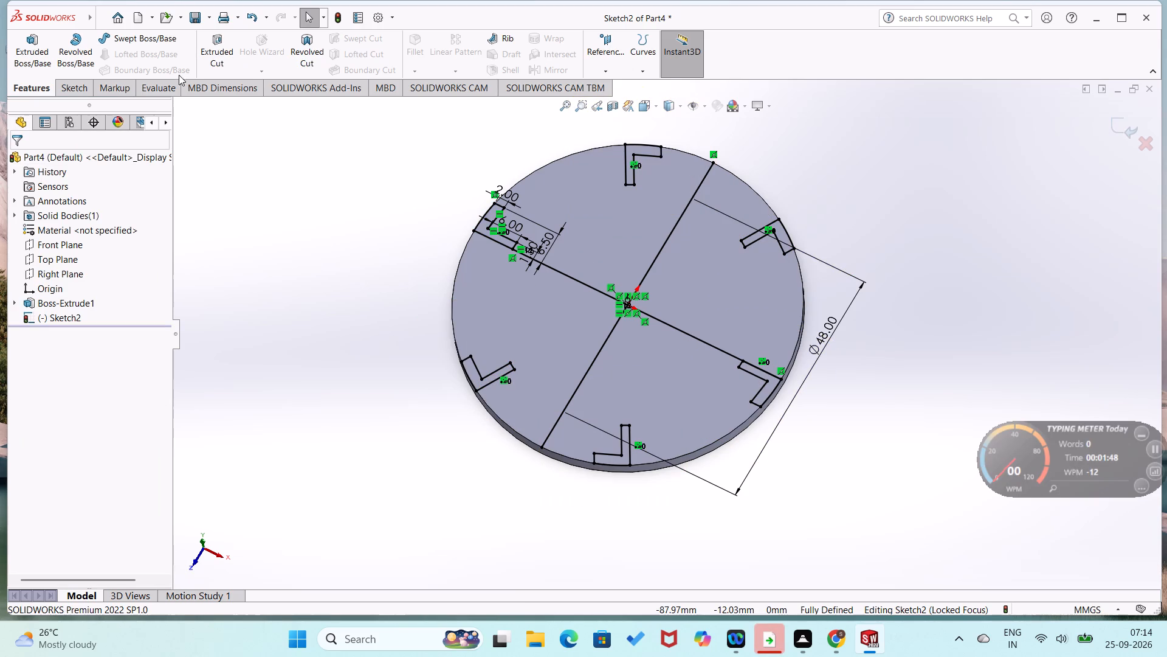
Extrude all six L-shaped rim profile regions as a blind boss 40 mm up from the disc face.
scroll(442, 182, "down", 3)
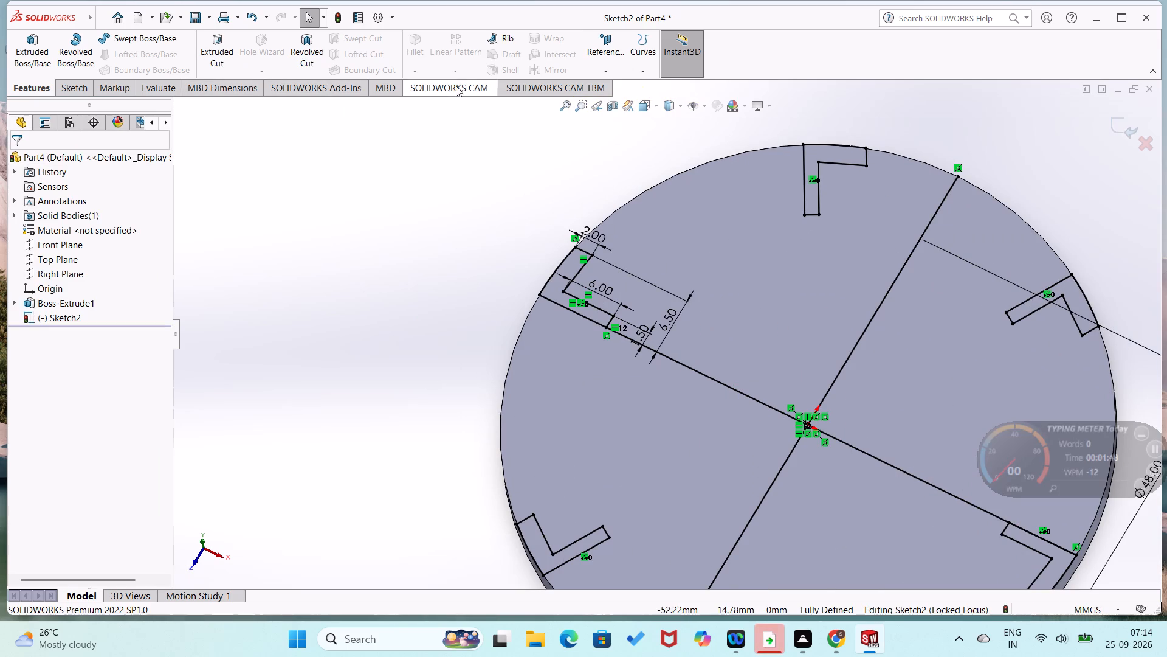
left_click(30, 57)
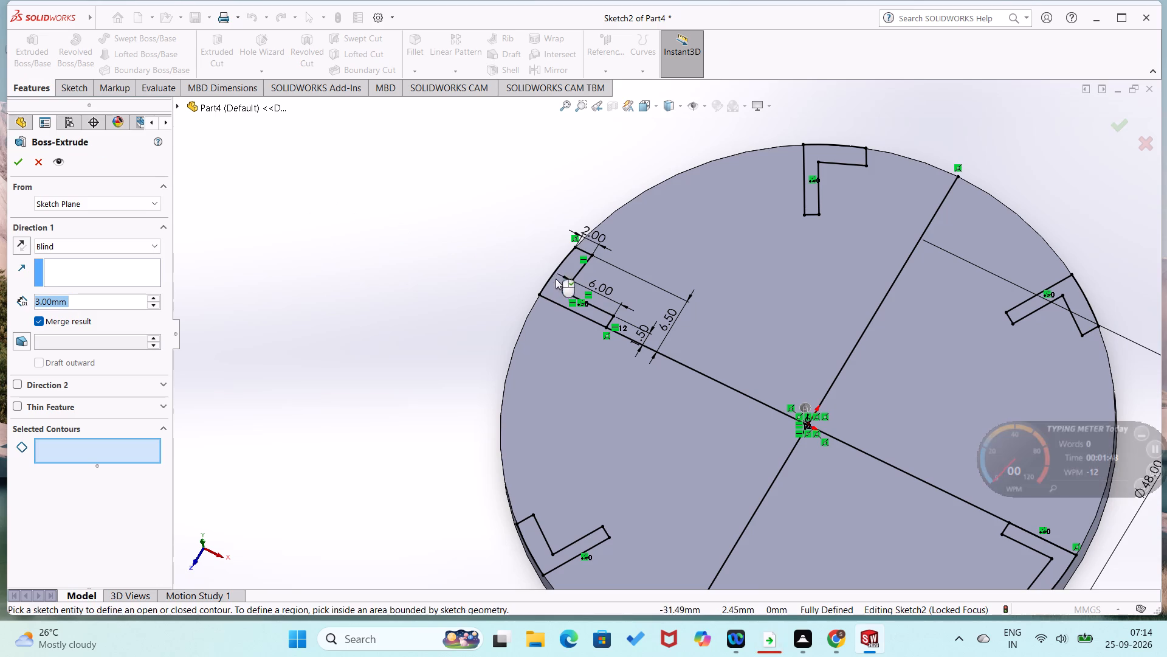
left_click(556, 280)
left_click(813, 153)
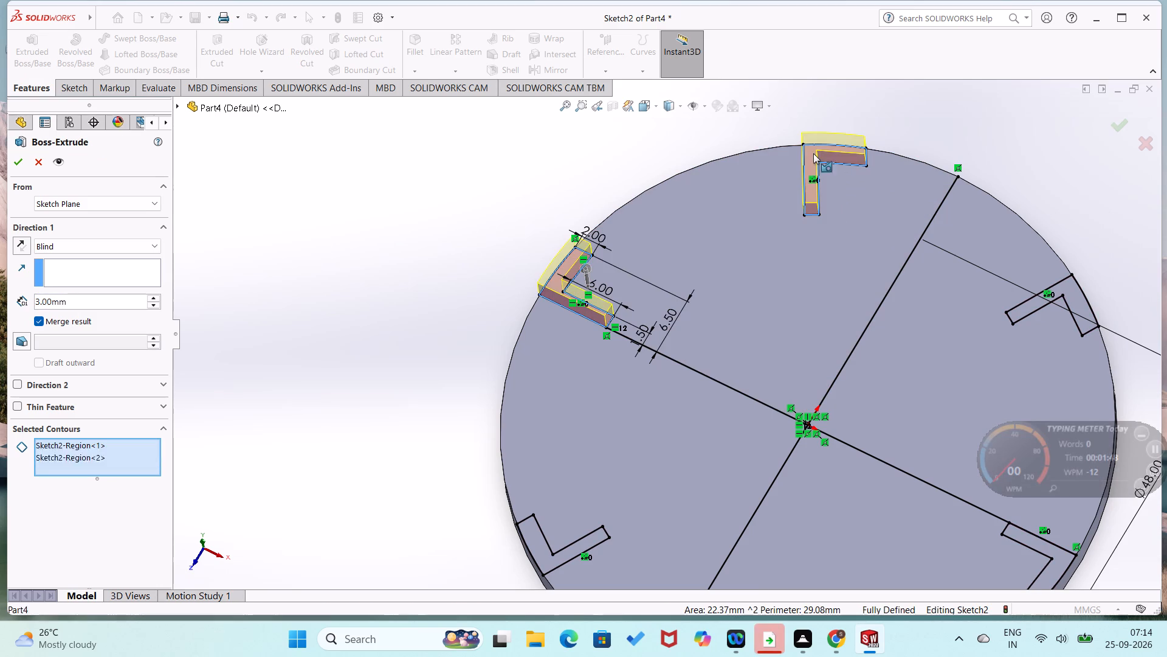
scroll(872, 217, "up", 1)
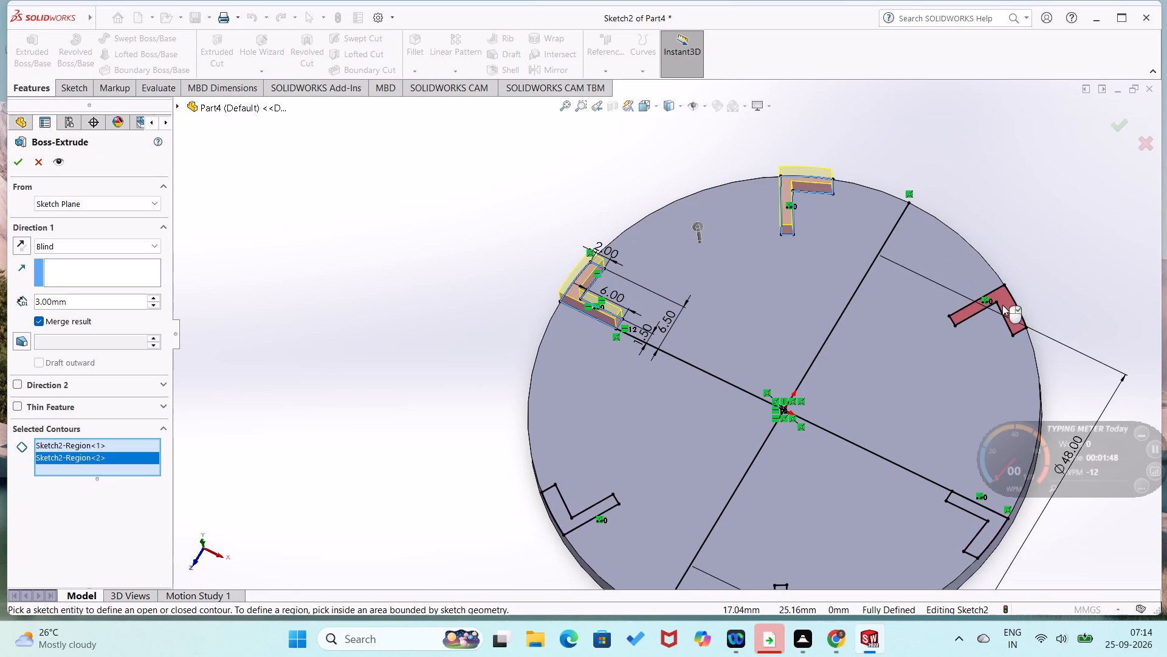
left_click(1010, 310)
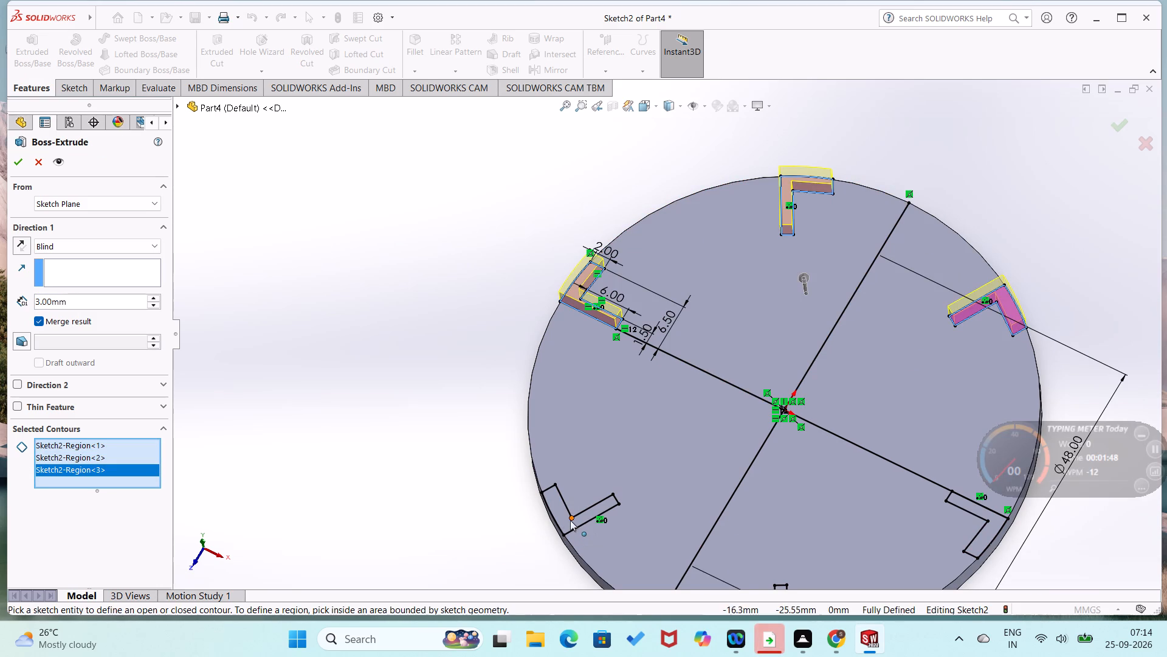
left_click(563, 519)
scroll(635, 464, "up", 2)
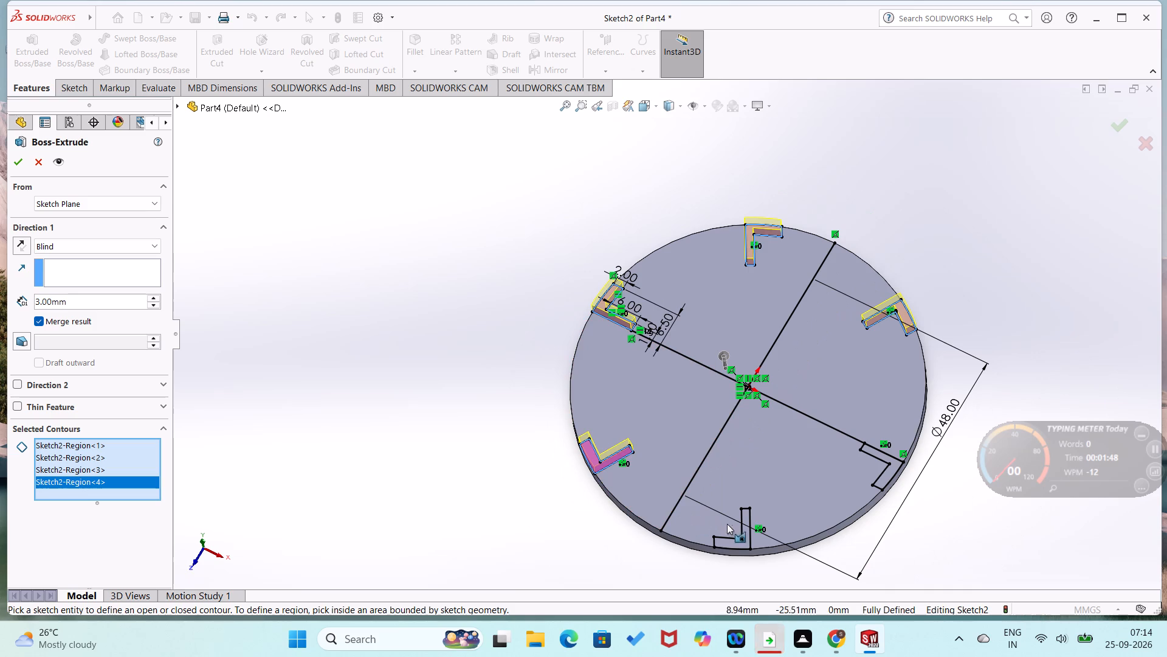
left_click(730, 544)
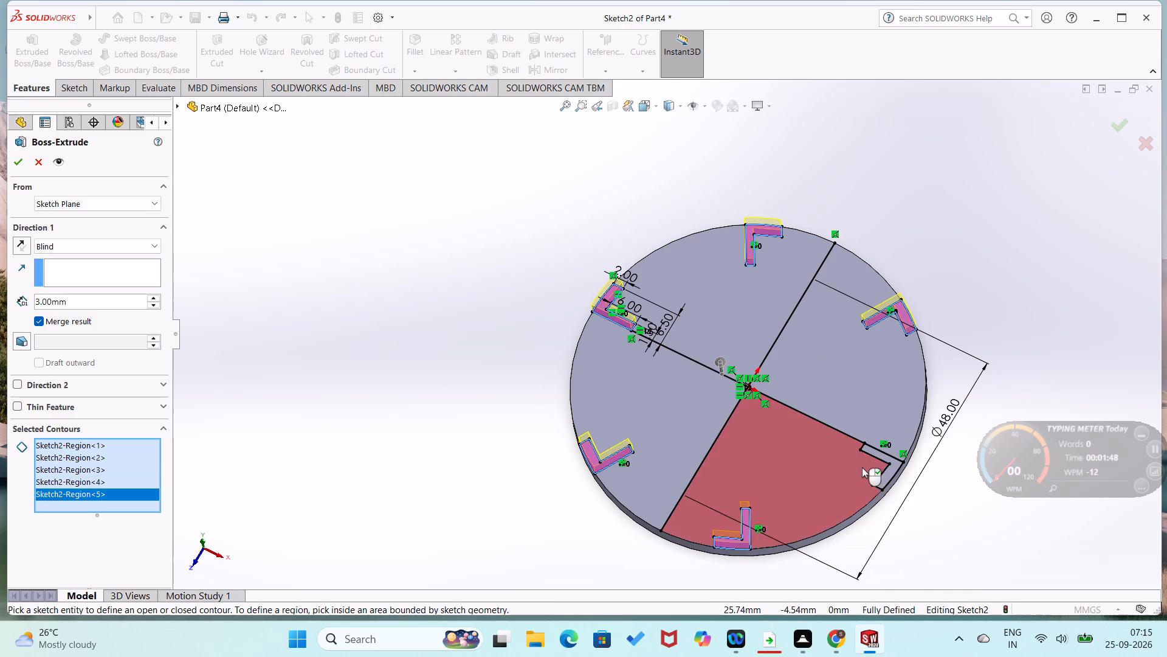
left_click(890, 472)
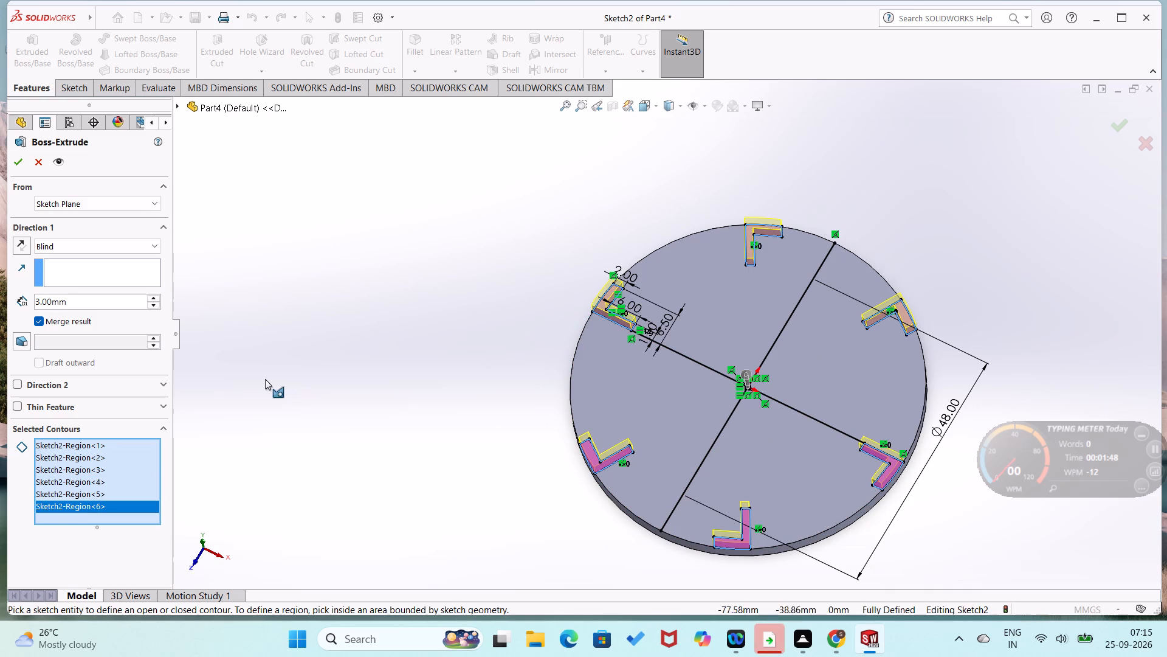
left_click(156, 298)
left_click(156, 298)
left_click(156, 298)
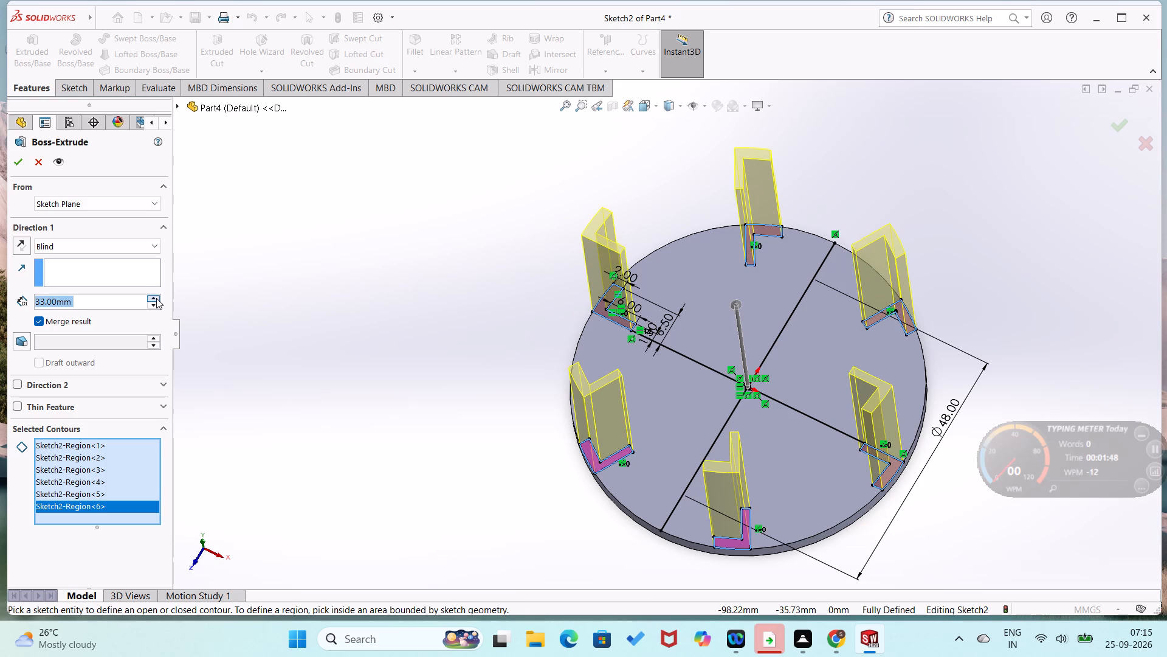
type("40")
key("Return")
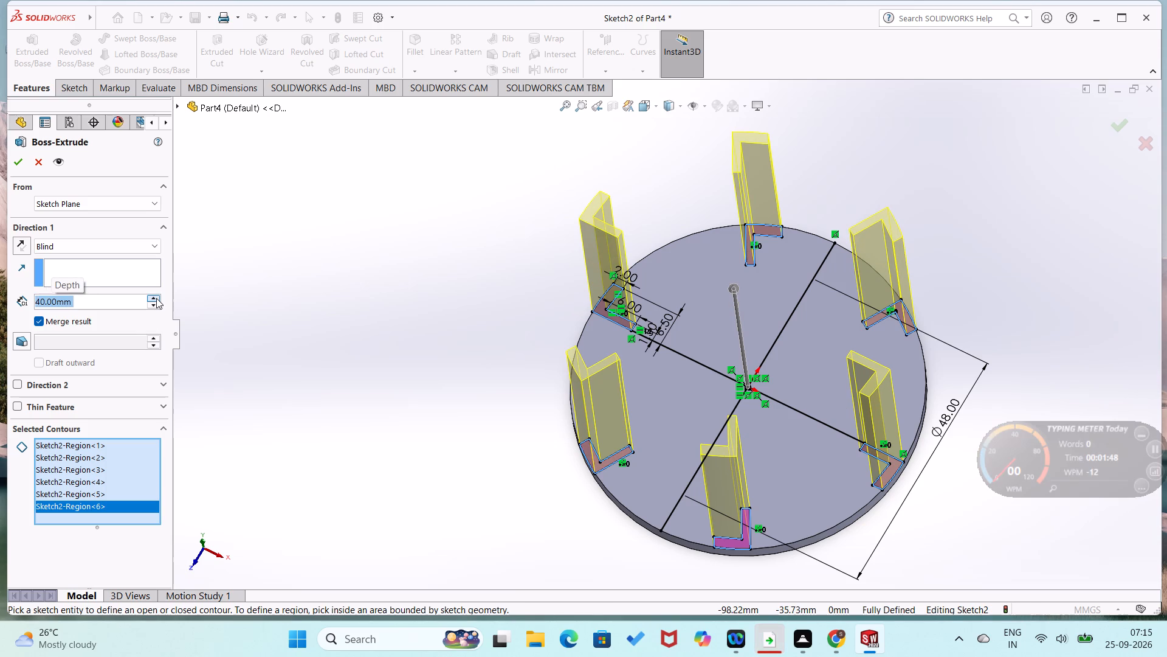
left_click(16, 159)
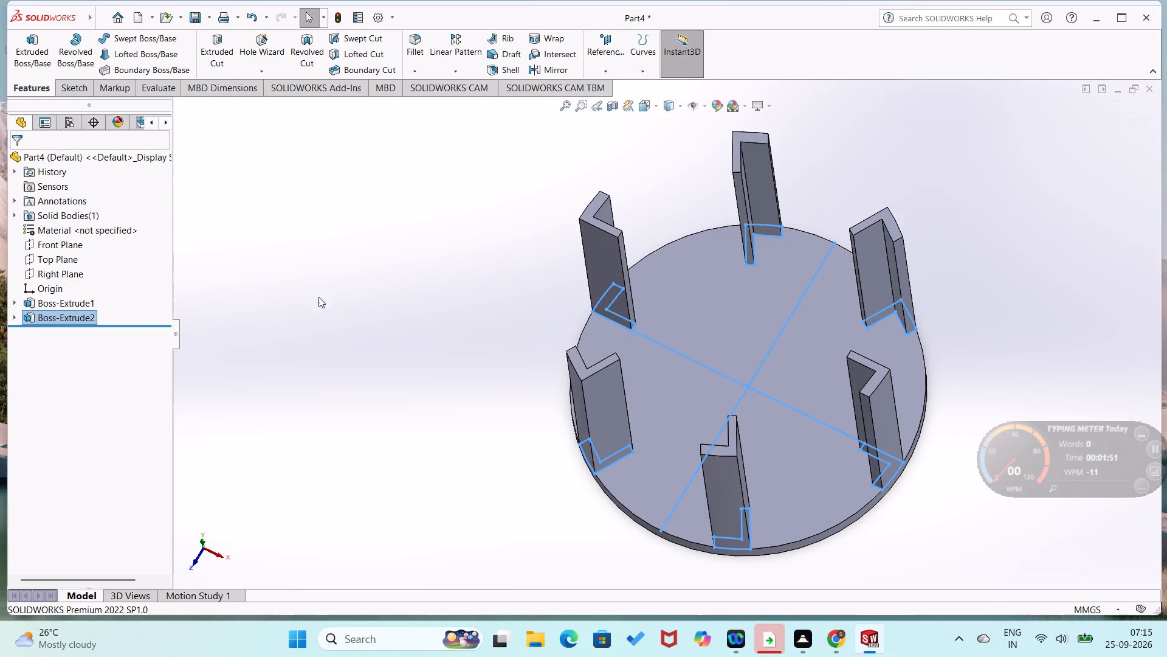
left_click(429, 324)
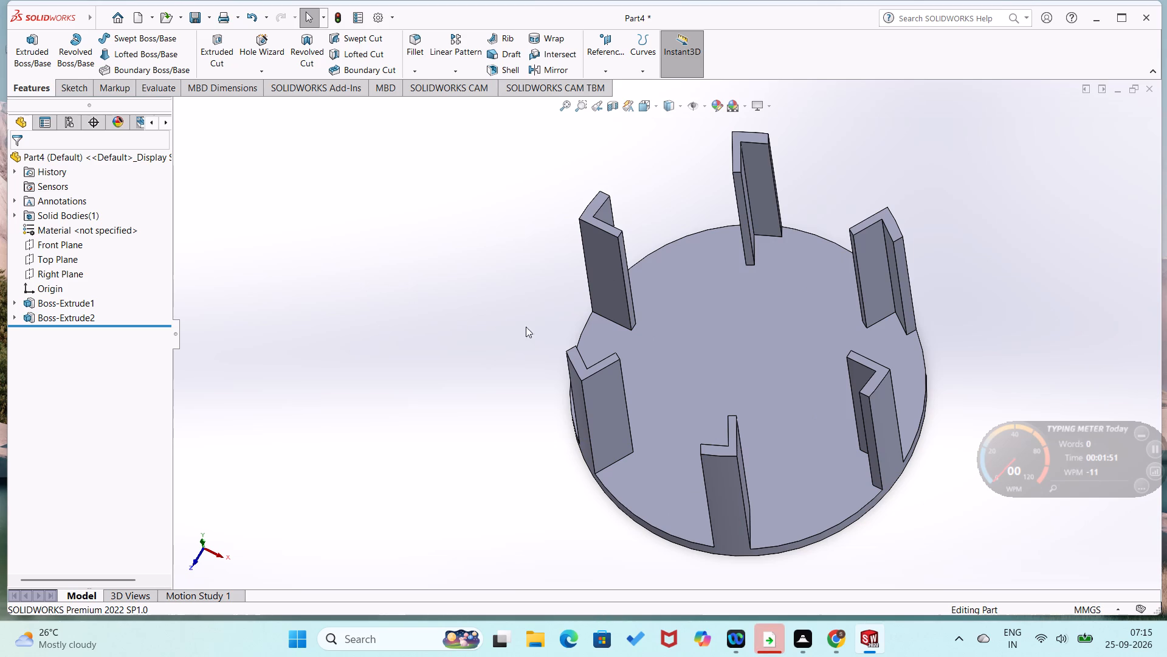
Start a sketch on the uprights' top faces and draw an origin-centred circle with a 32 mm radius, matching the disc's rim.
right_click(585, 215)
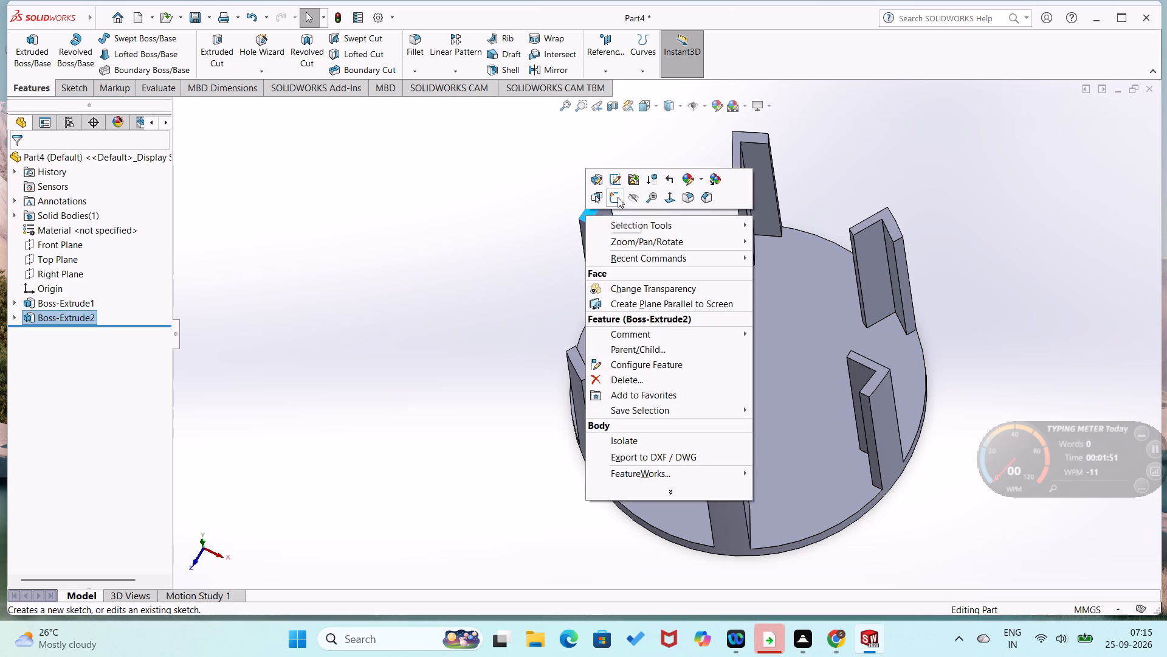
left_click(619, 196)
left_click(419, 264)
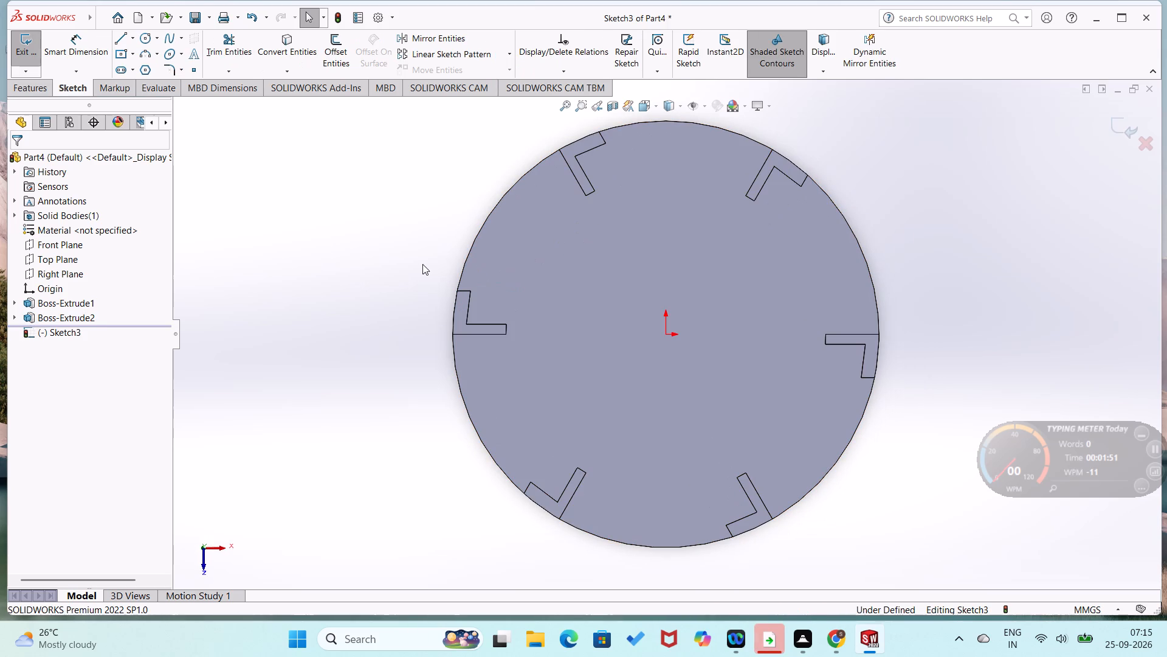
right_click_drag(458, 249, 563, 191)
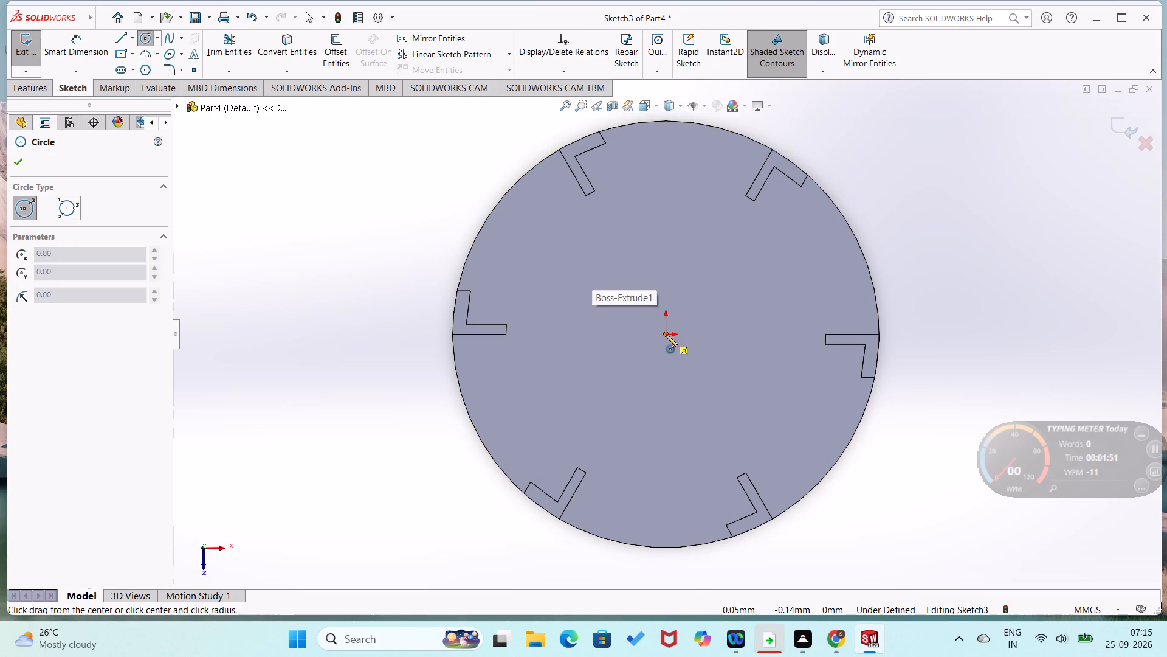
left_click(666, 335)
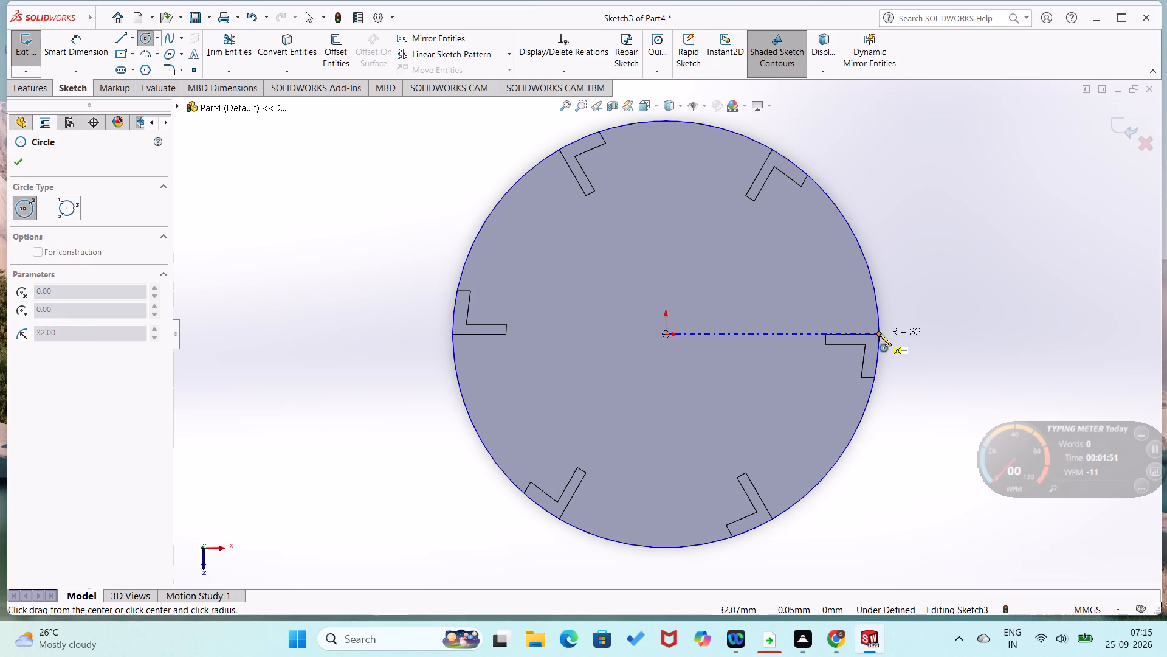
left_click(880, 333)
right_click_drag(946, 335, 968, 251)
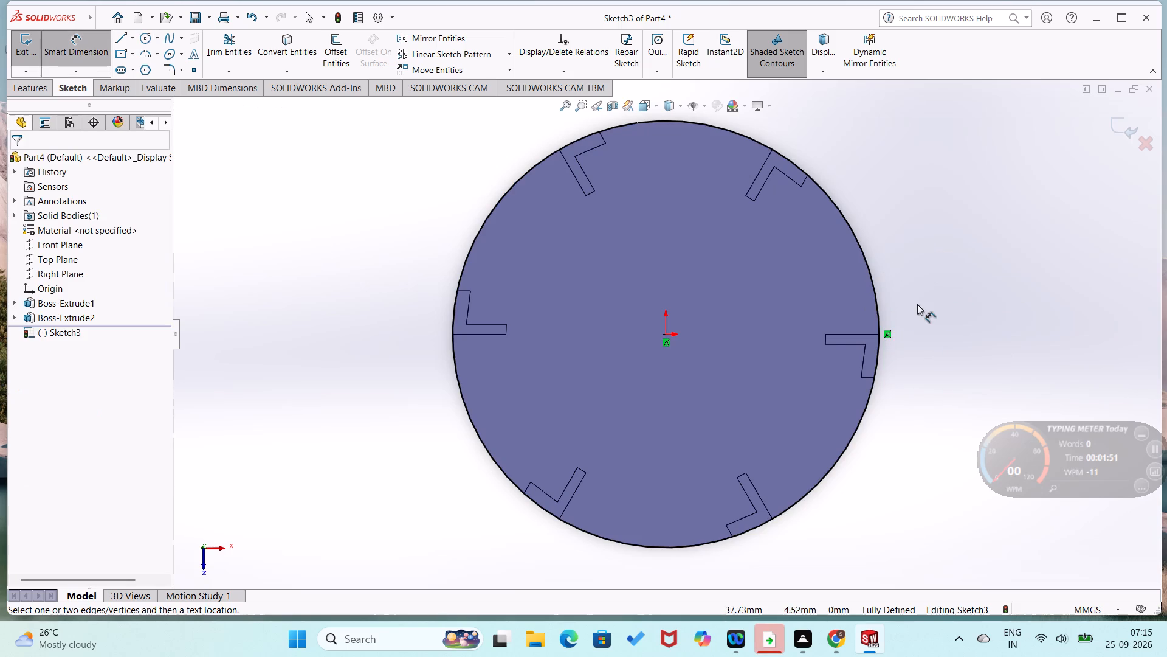
Extrude the 32 mm radius circle as a 3 mm blind boss, with the direction reversed towards the base disc.
middle_click_drag(968, 370, 963, 205)
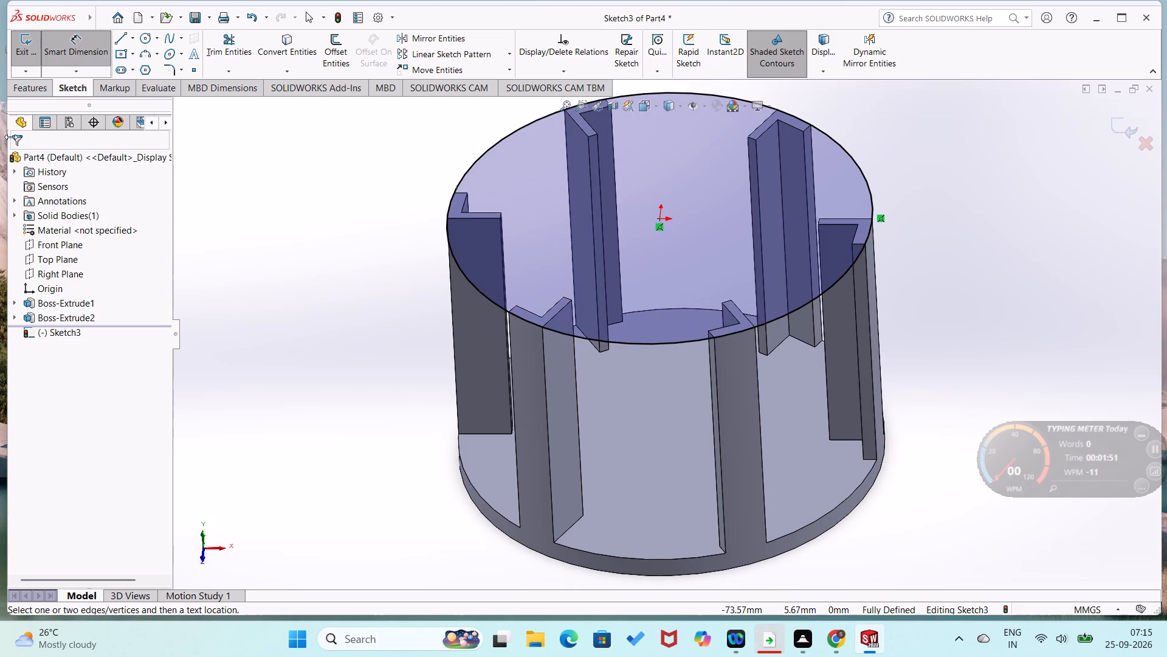
left_click(32, 90)
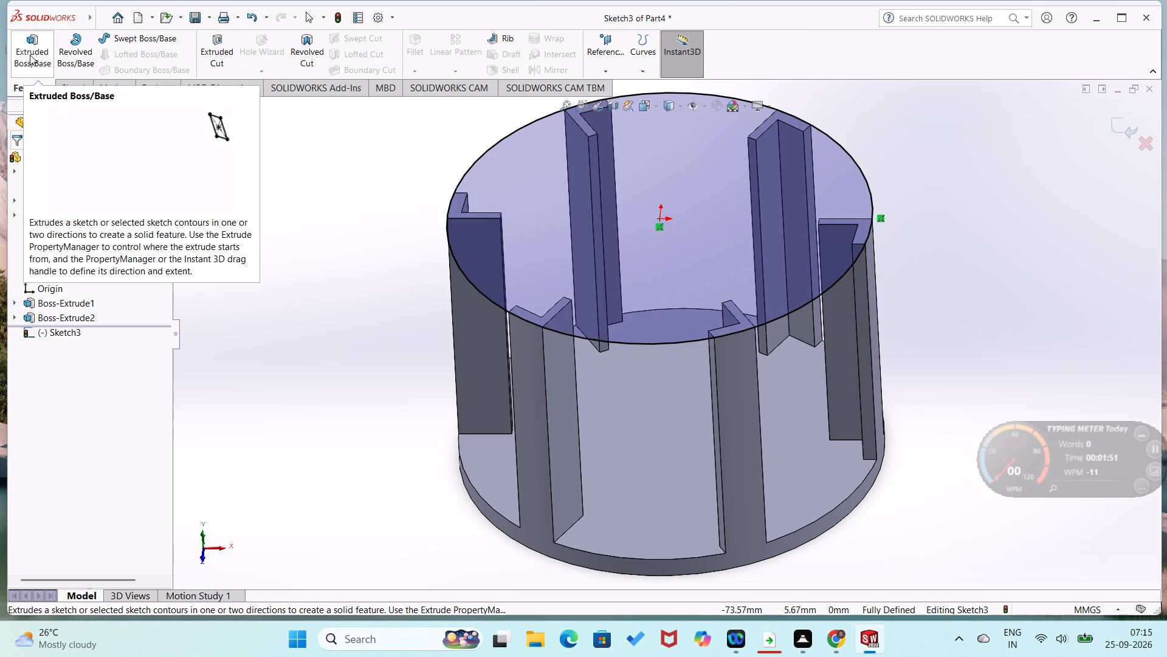
left_click(30, 55)
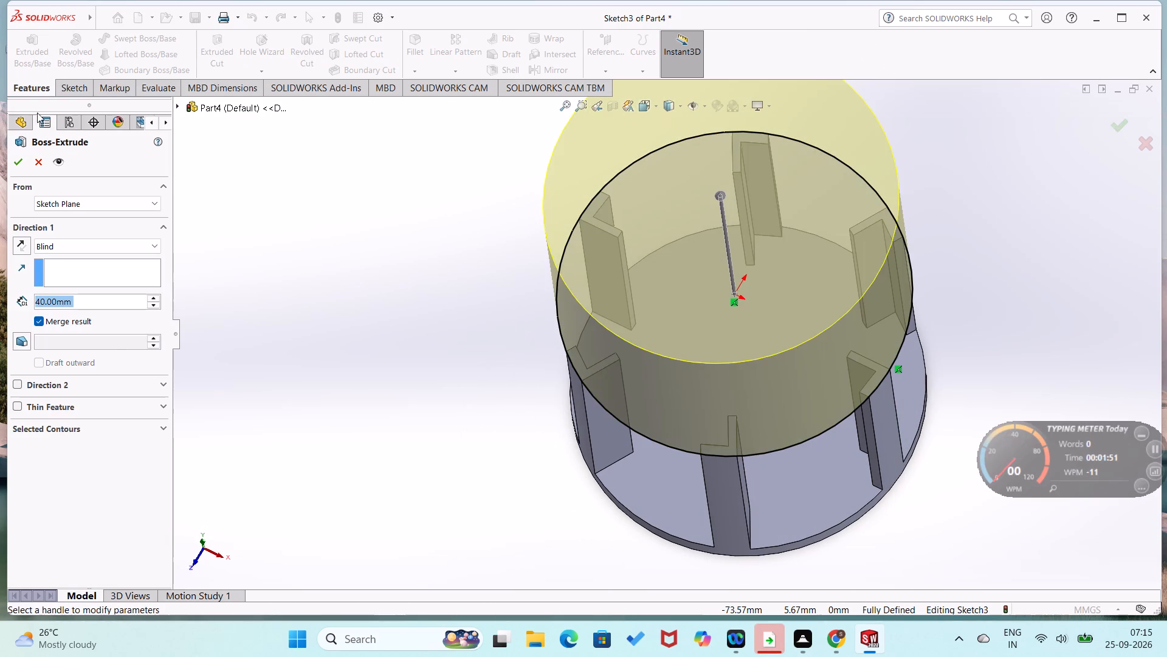
key("3")
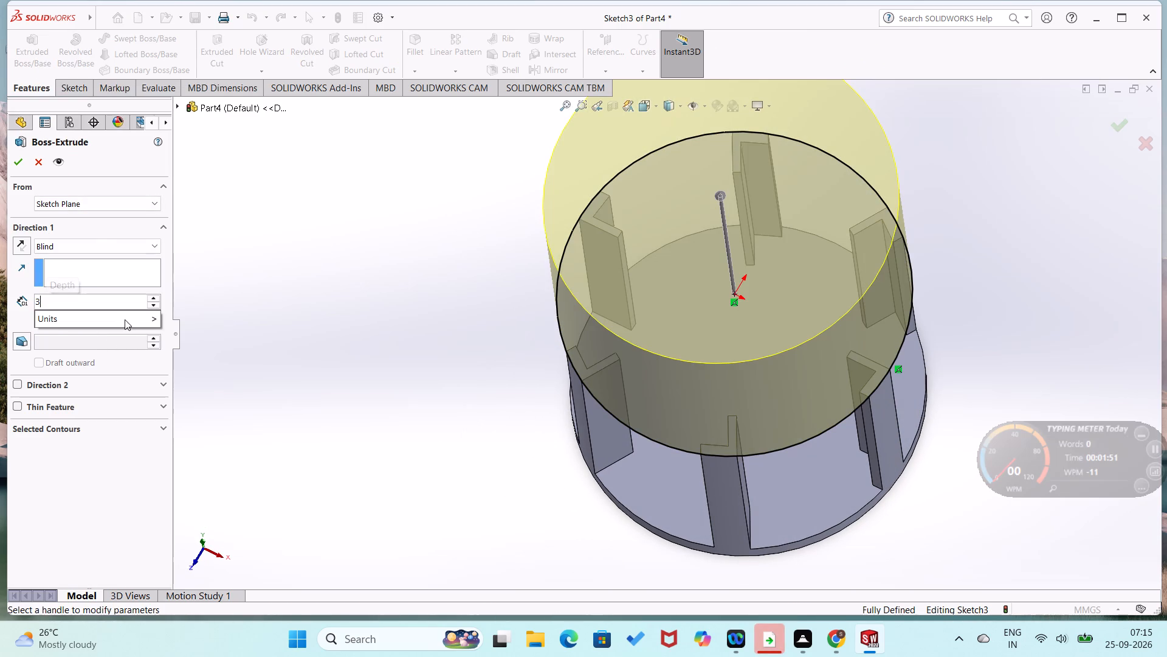
key("Return")
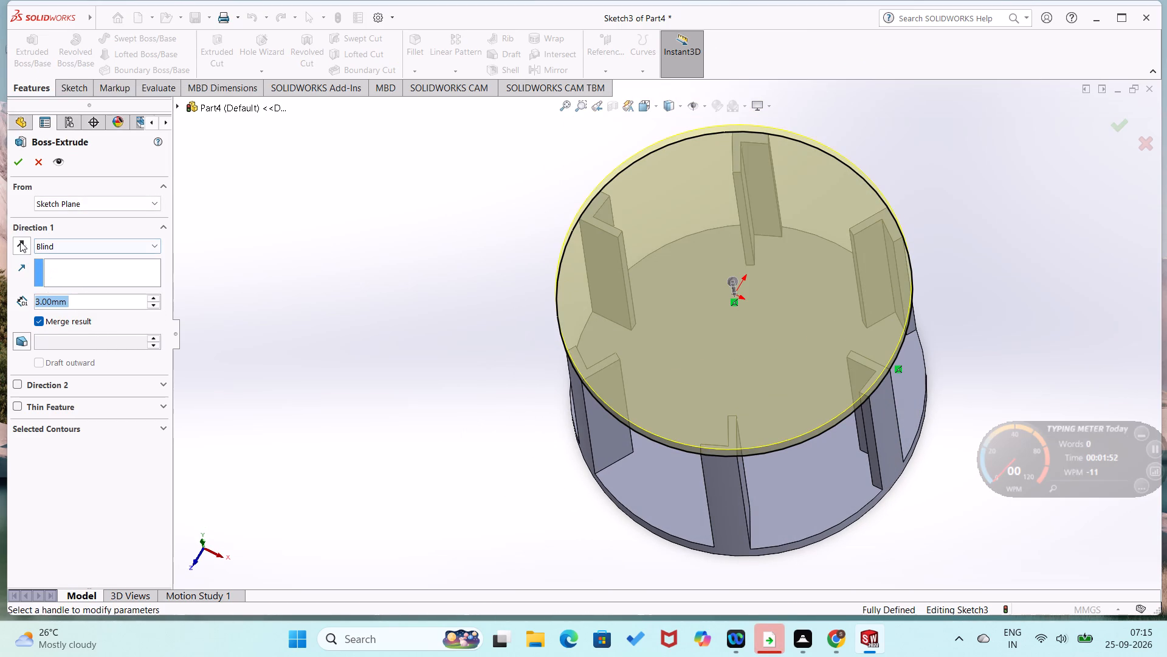
left_click(20, 242)
left_click(13, 162)
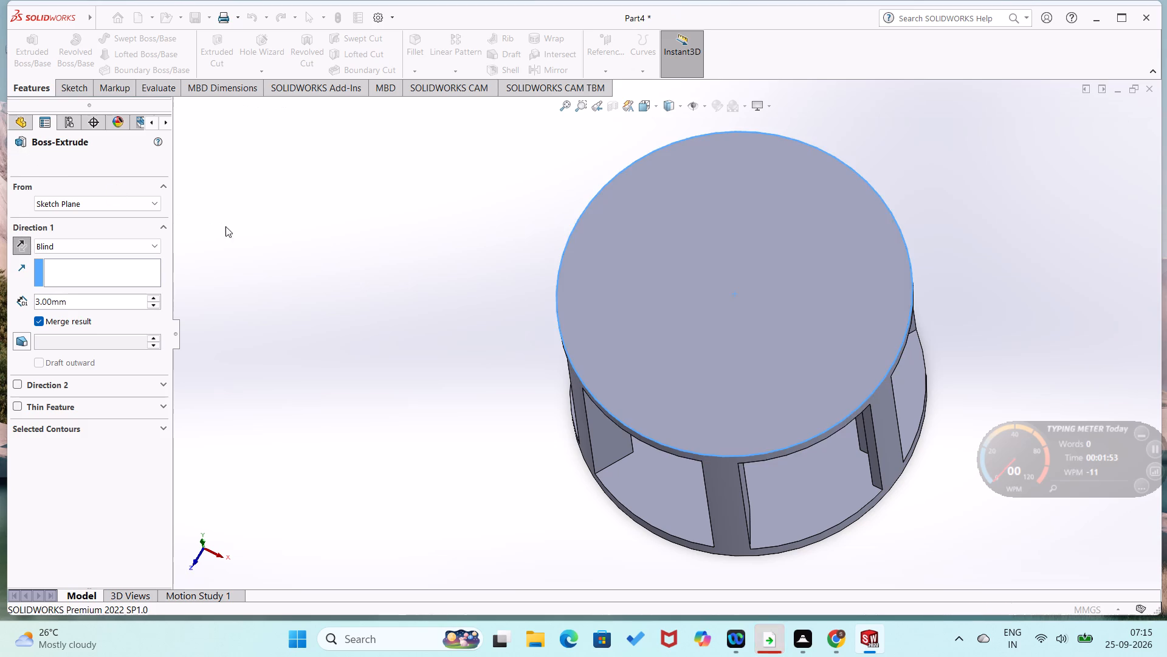
left_click(234, 231)
Sketch a circle about 21 mm in diameter centred on the origin on the base disc's outer bottom face.
scroll(263, 315, "up", 1)
middle_click_drag(264, 315, 277, 277)
scroll(277, 277, "up", 1)
scroll(382, 383, "up", 1)
middle_click_drag(384, 383, 385, 383)
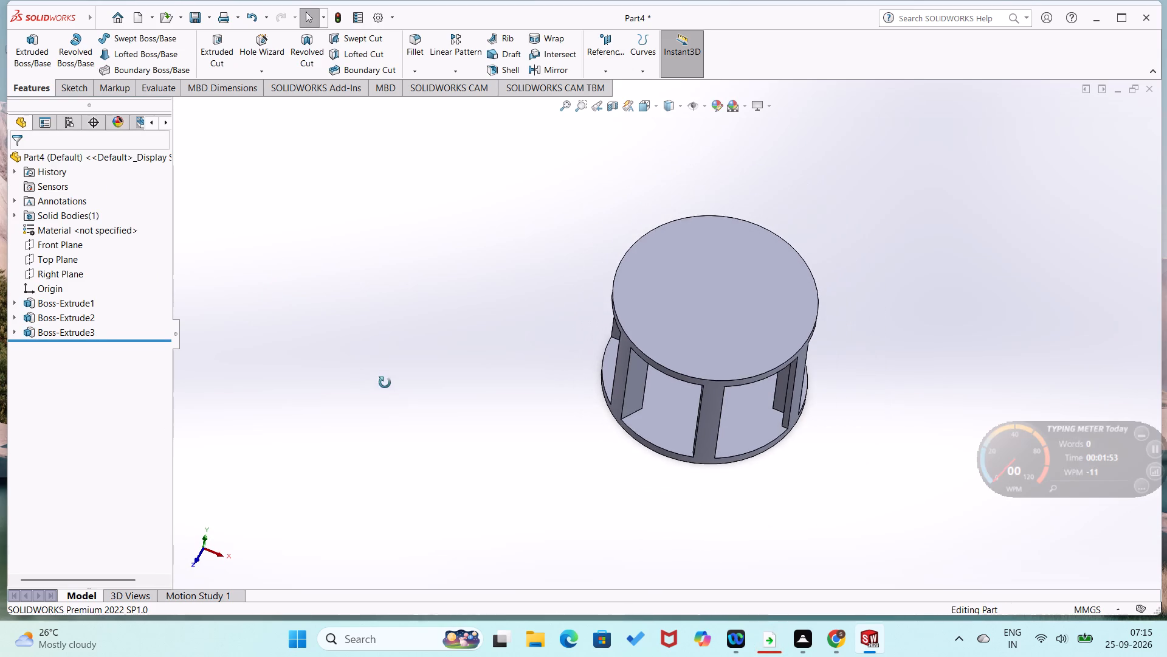
middle_click_drag(385, 383, 430, 227)
middle_click_drag(487, 397, 511, 306)
scroll(511, 306, "up", 1)
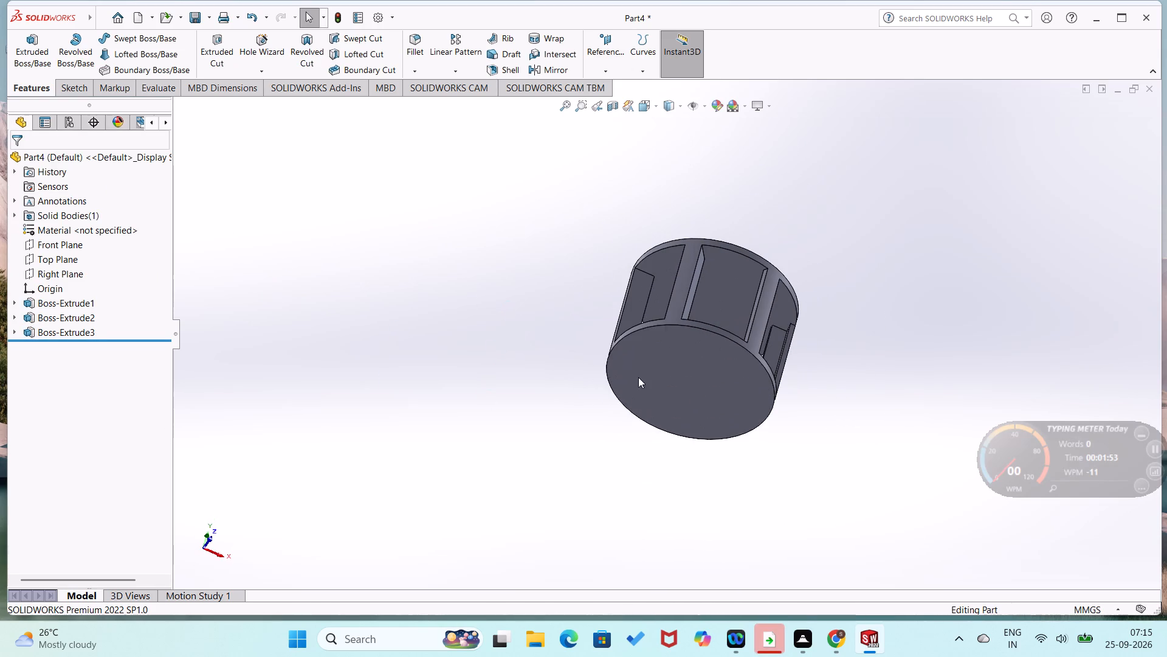
right_click(642, 377)
left_click(670, 350)
left_click(380, 395)
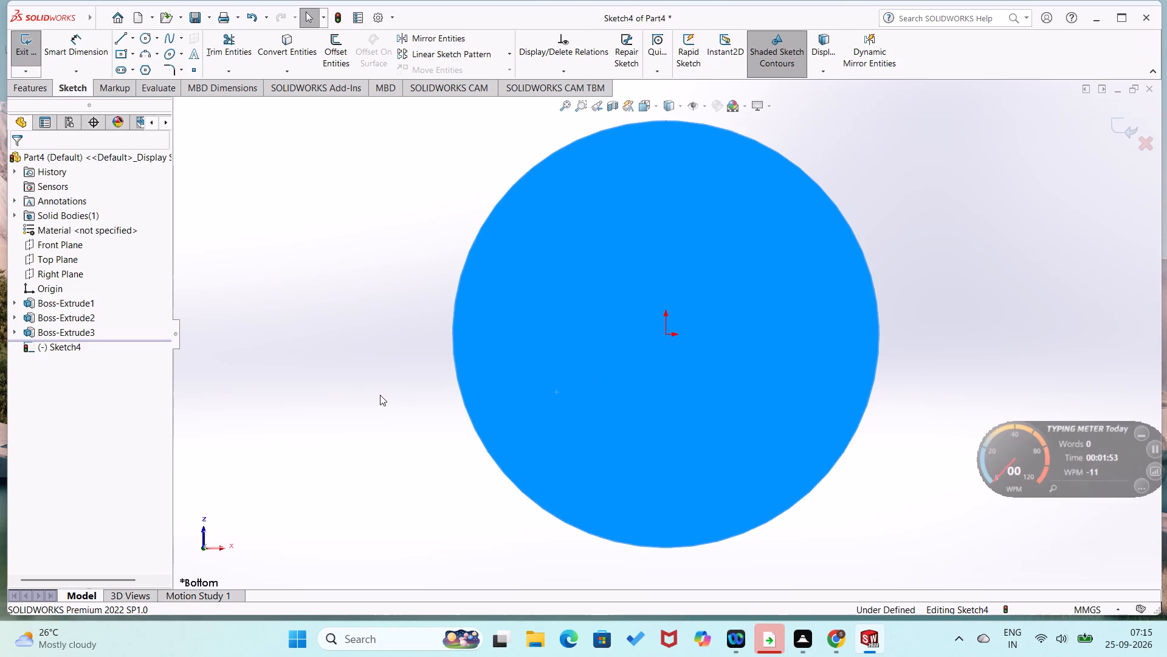
right_click_drag(349, 349, 399, 280)
right_click_drag(291, 299, 391, 248)
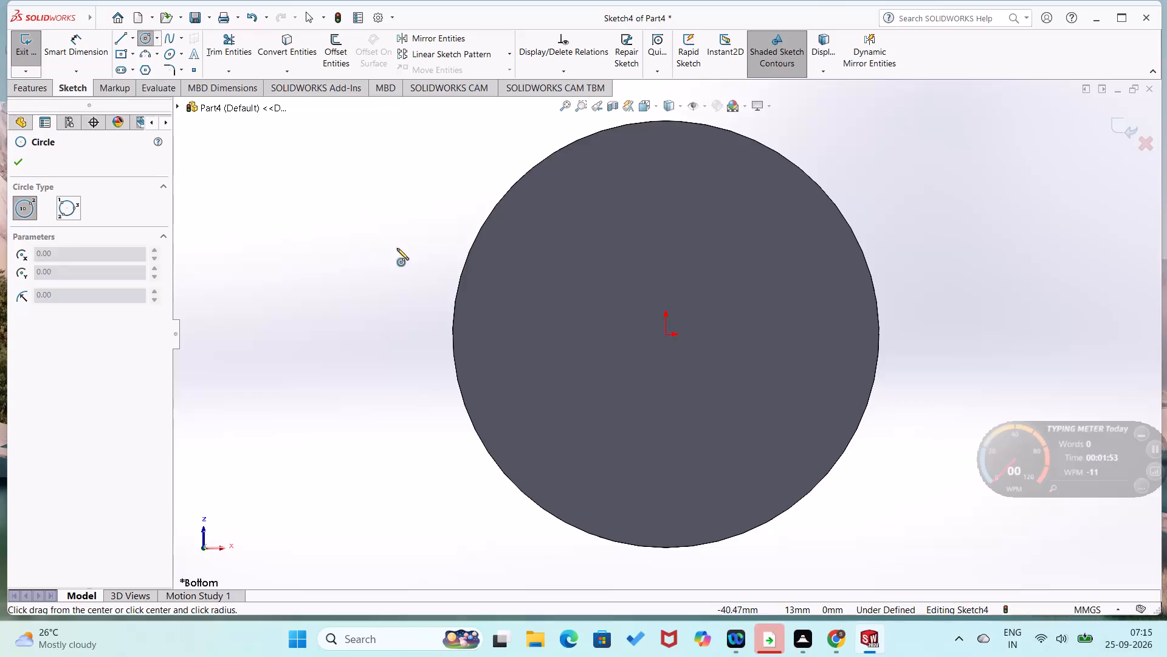
left_click(664, 333)
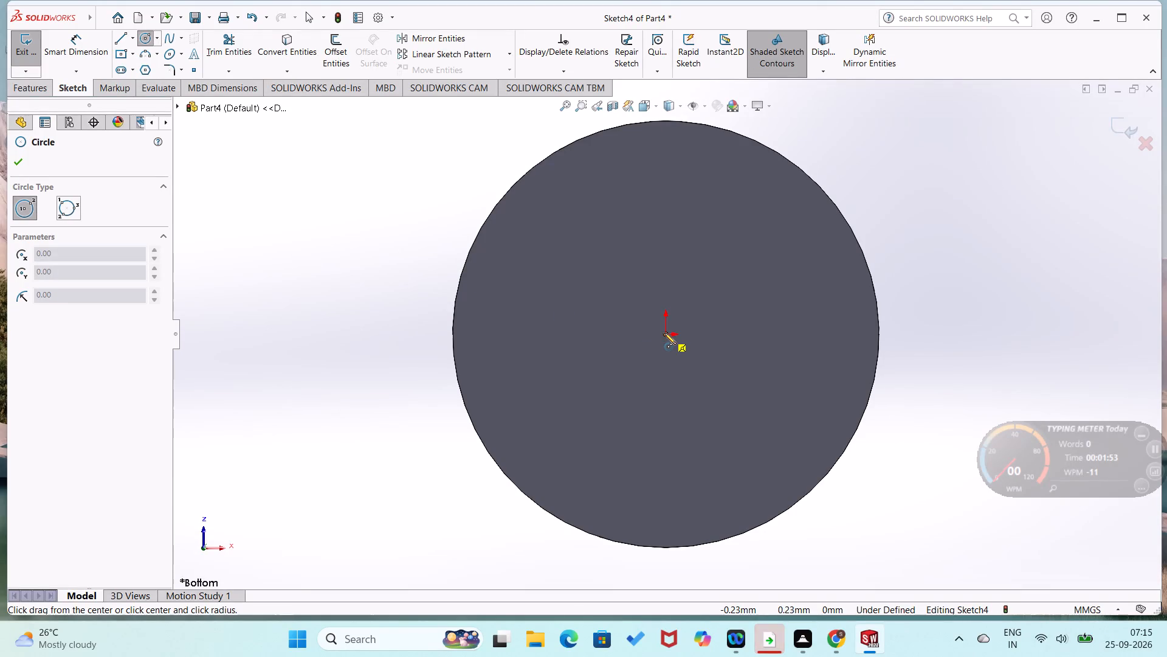
left_click(681, 401)
Dimension the bottom face circle's diameter as 16 mm.
right_click_drag(756, 341, 760, 228)
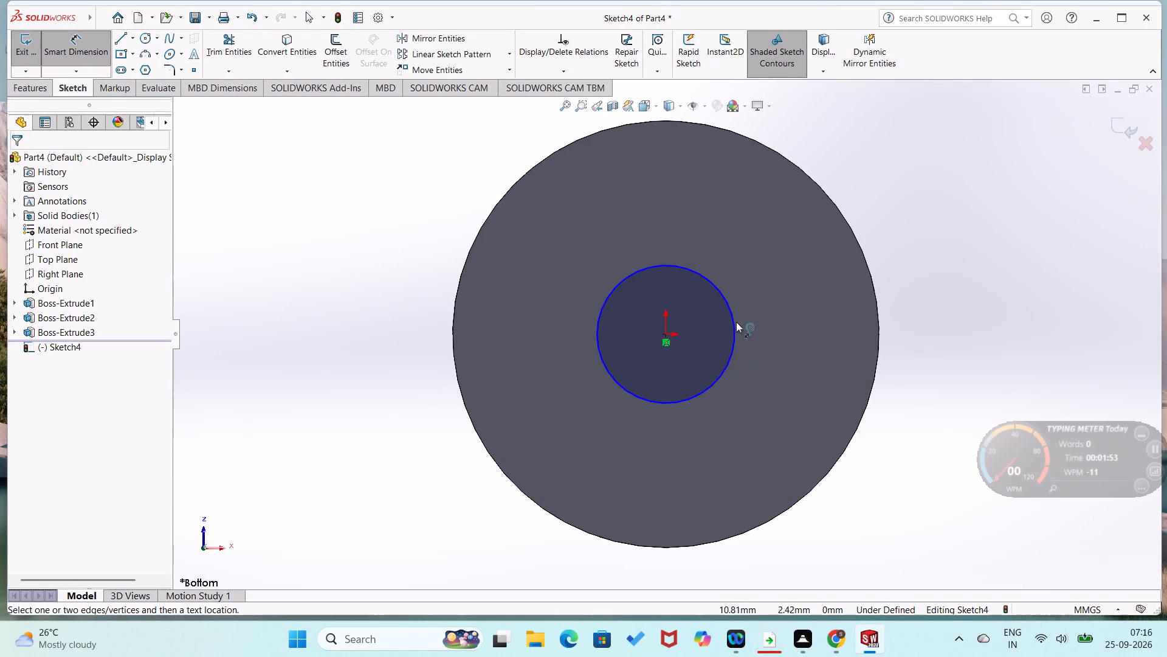
left_click(733, 332)
left_click(771, 325)
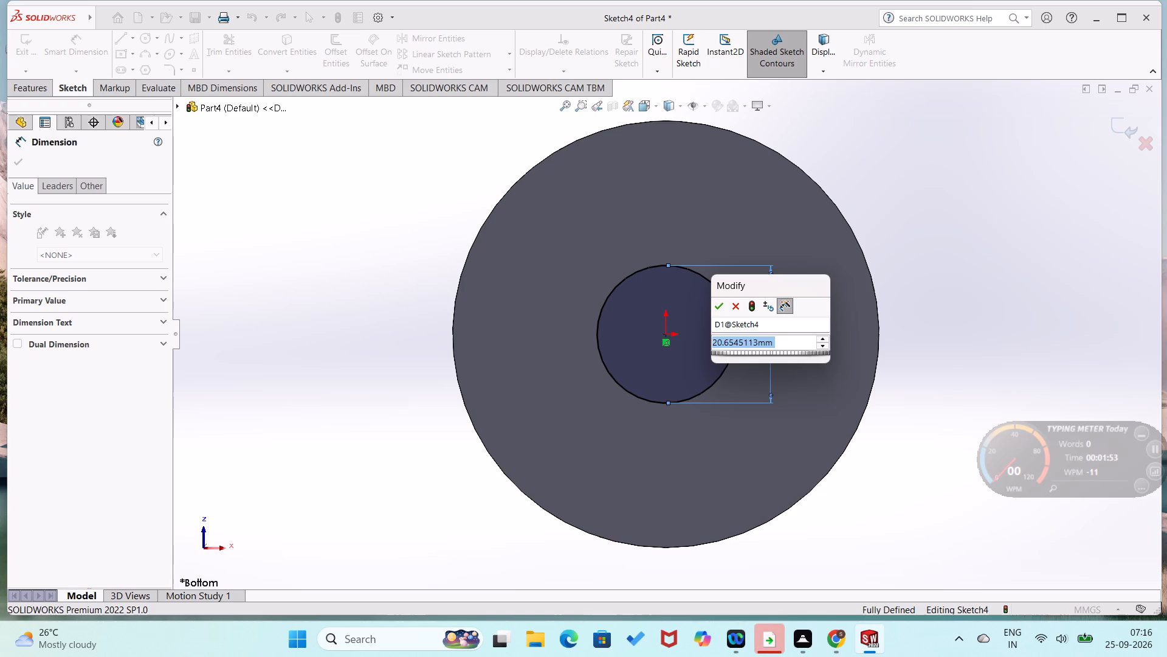
type("16")
key("Return")
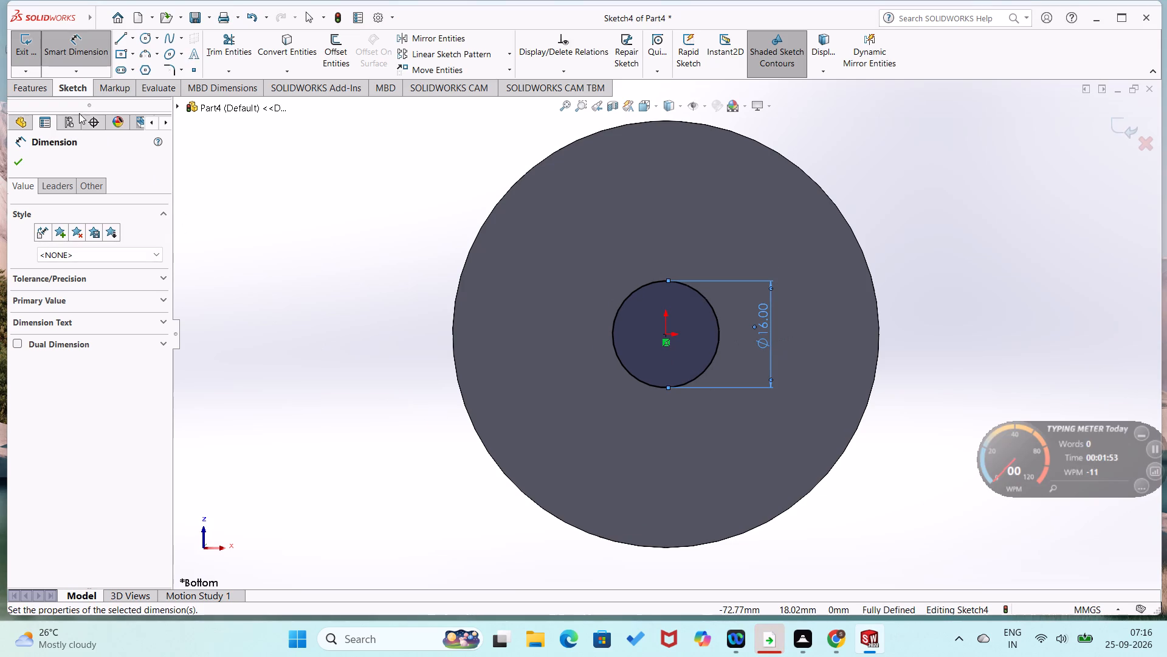
left_click(18, 162)
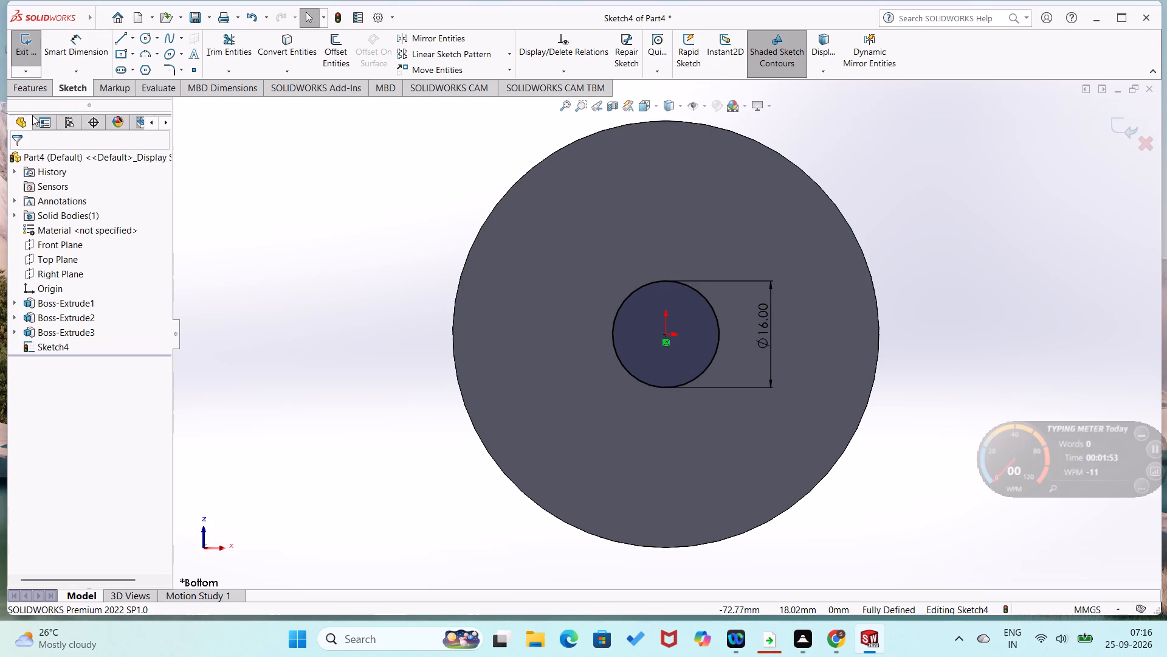
Extrude the 16 mm circle as a blind boss 17 mm outward from the base disc to form a central shaft.
left_click(35, 94)
left_click(27, 50)
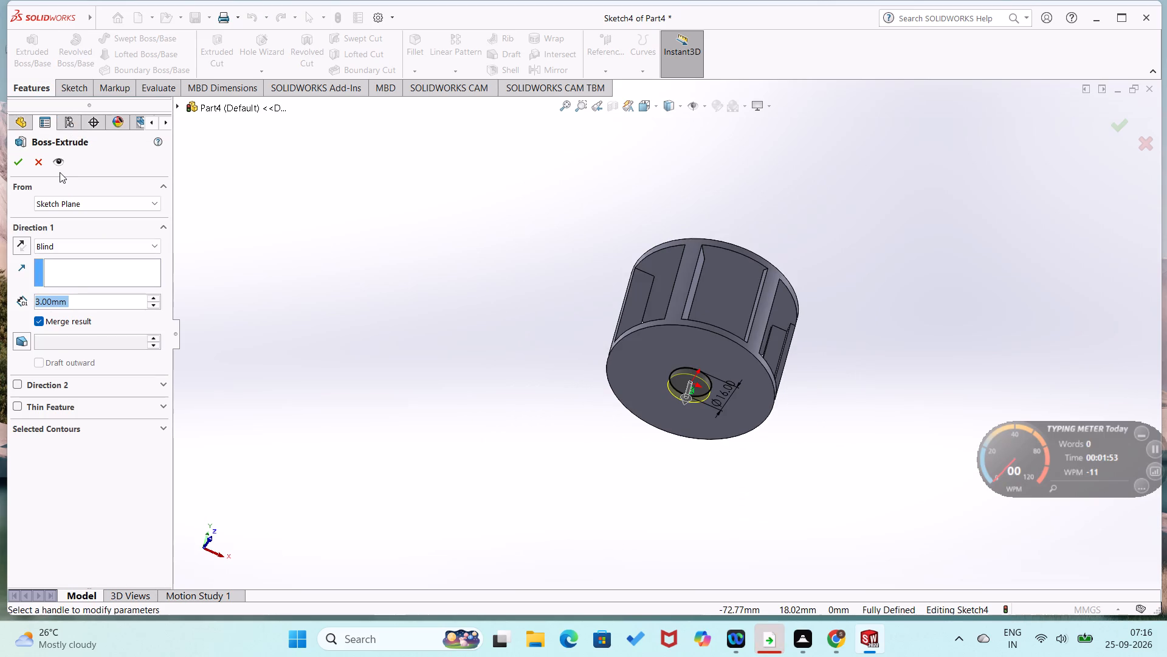
key("1")
key("7")
key("Return")
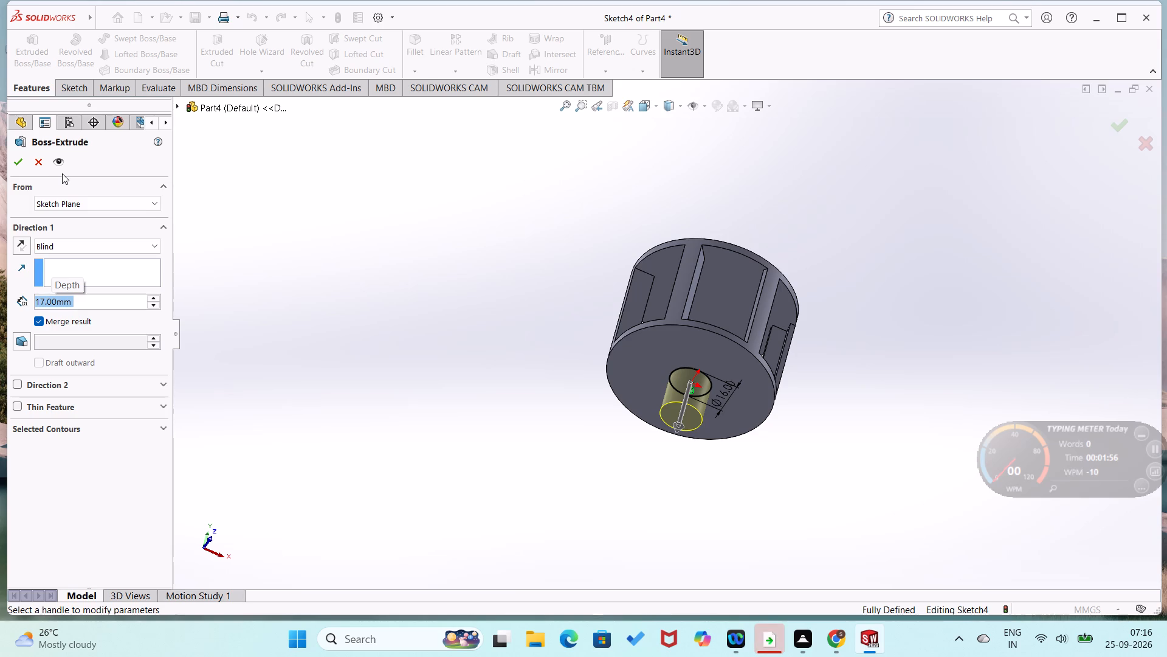
left_click(22, 165)
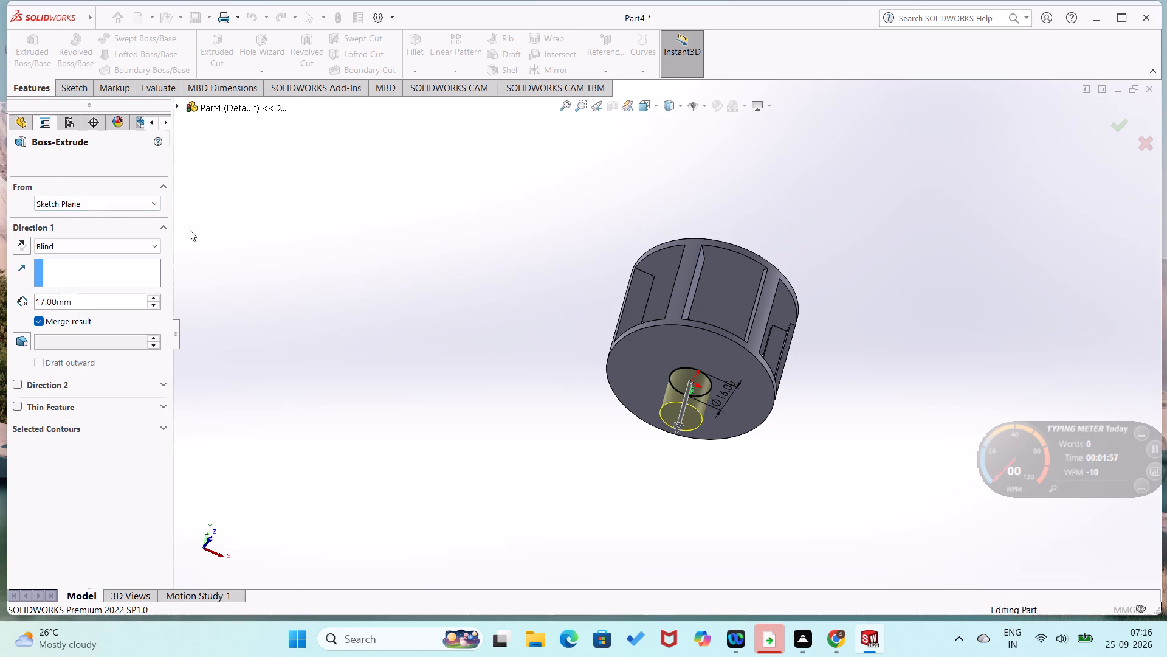
left_click(256, 267)
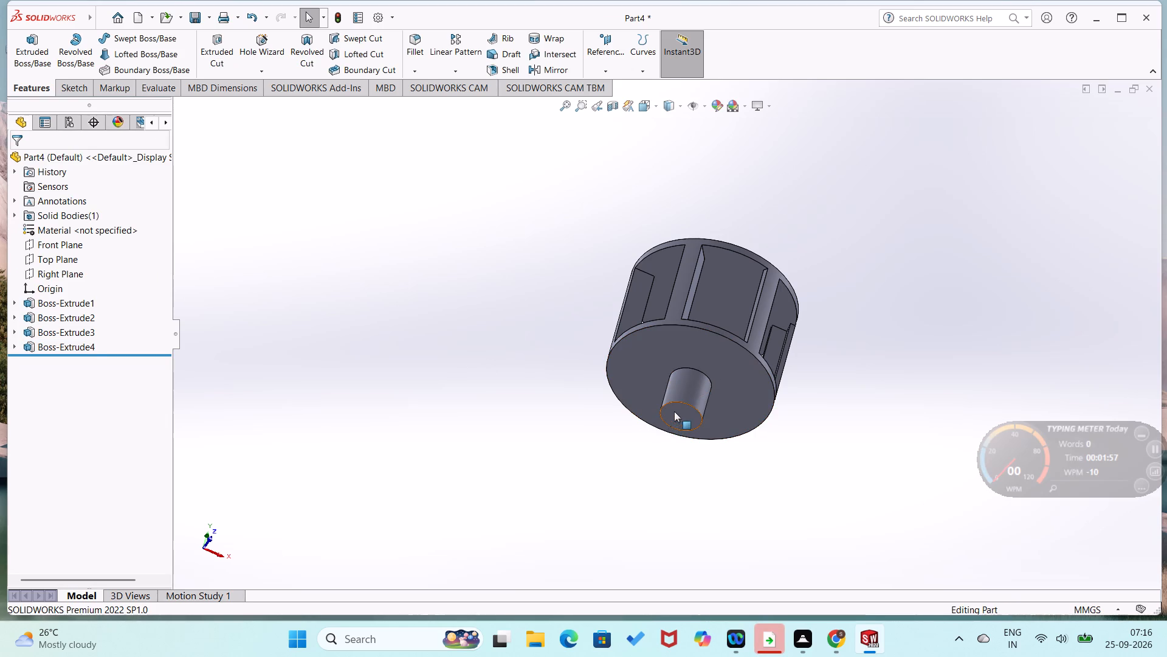
Sketch a circle about 5.4 mm in diameter centred on the origin on the shaft's end face.
right_click(674, 411)
left_click(701, 358)
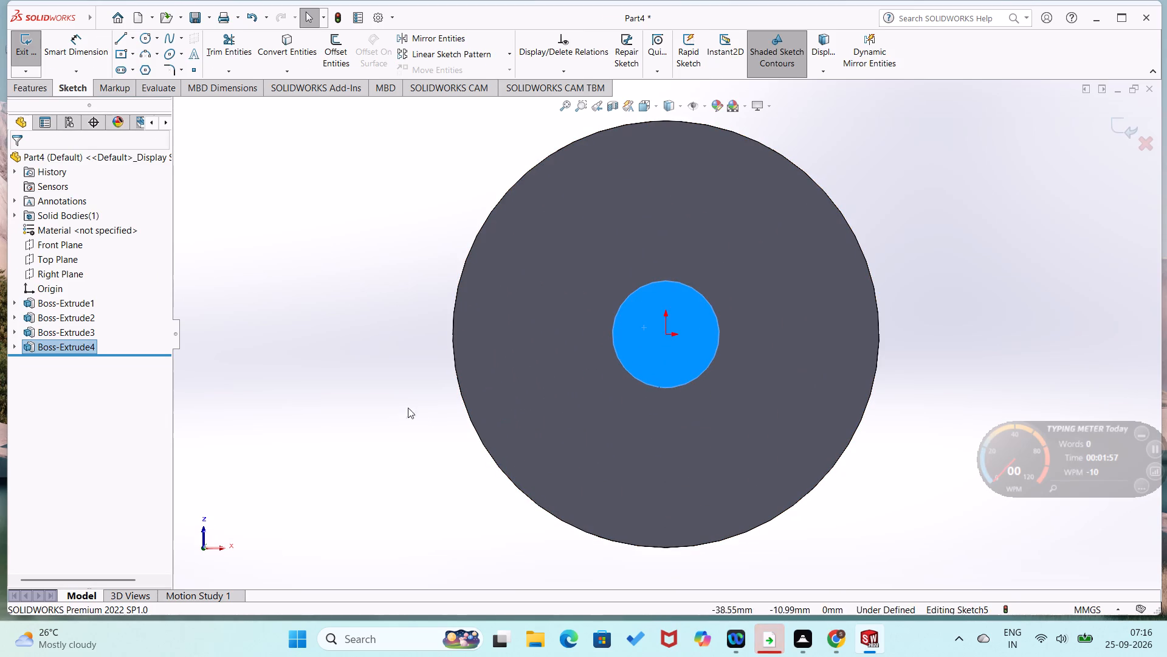
left_click(364, 404)
right_click_drag(265, 340, 528, 268)
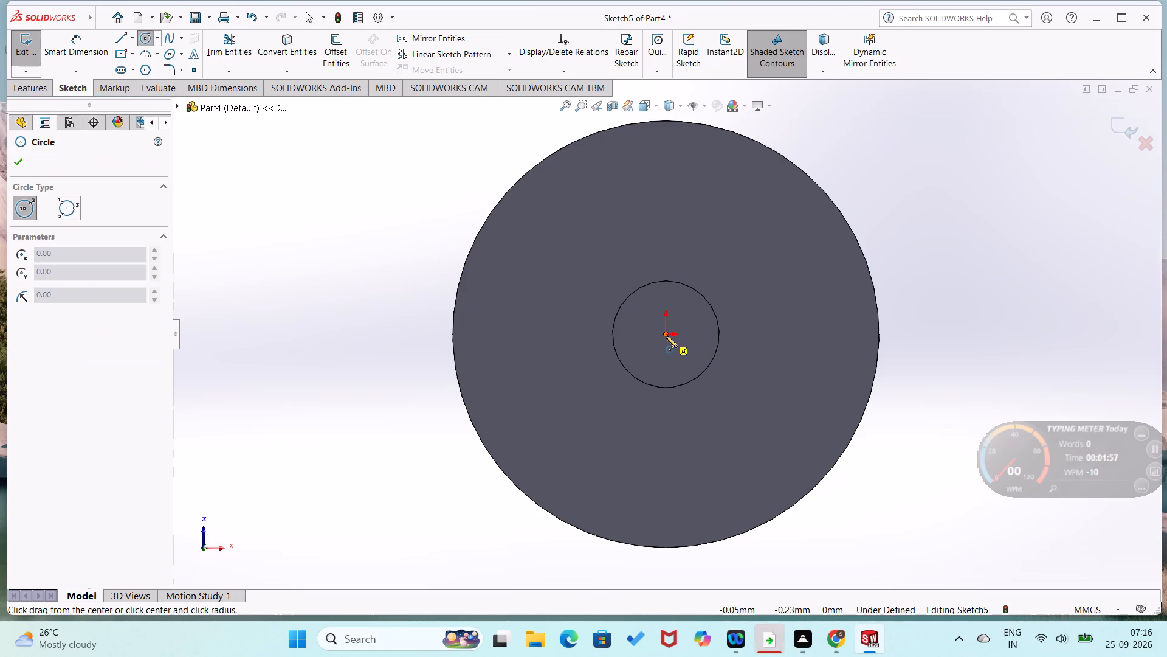
left_click(665, 334)
left_click(671, 352)
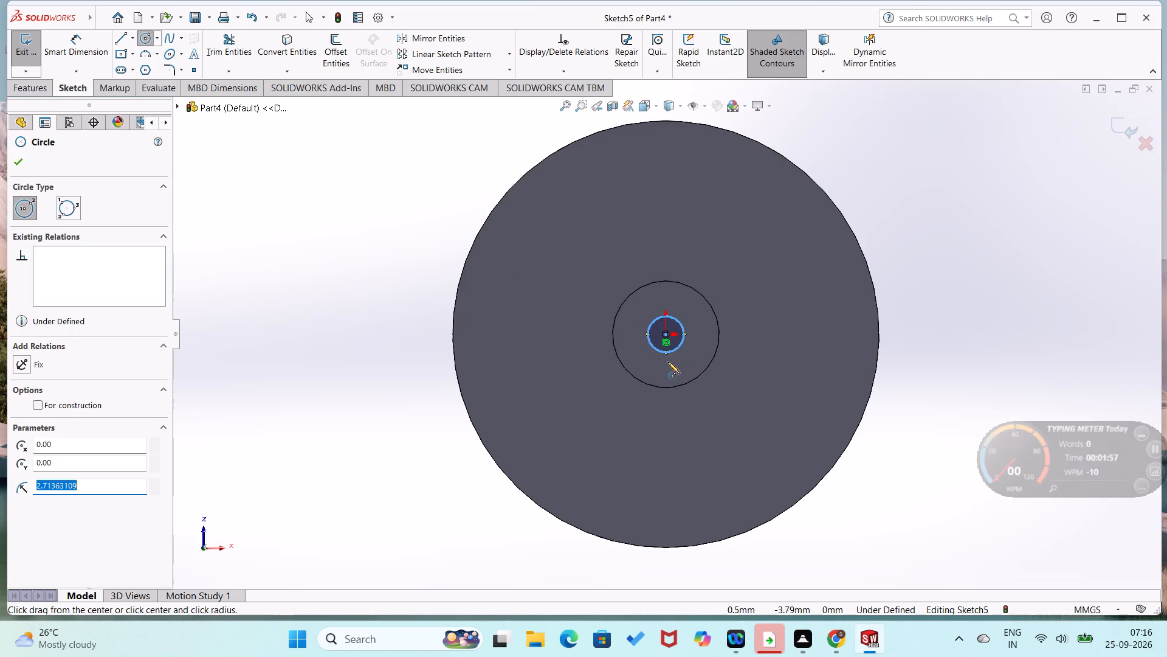
Dimension the diameter of the circle on the shaft's end face as 6 mm.
right_click_drag(668, 362, 703, 231)
left_click(683, 327)
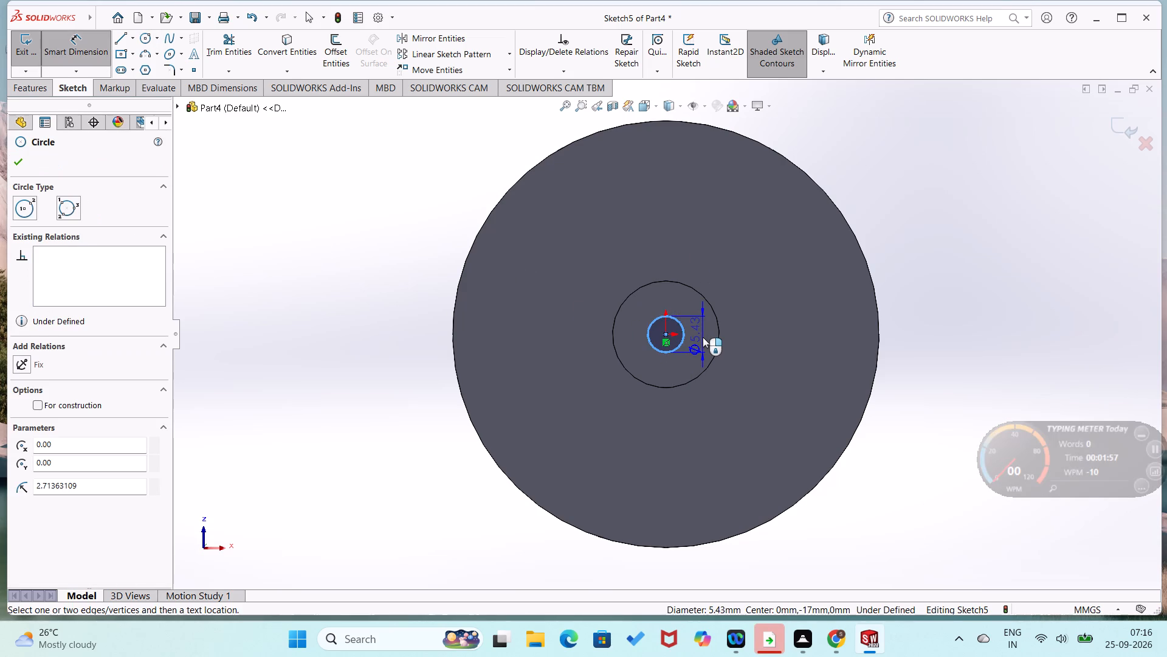
left_click(703, 337)
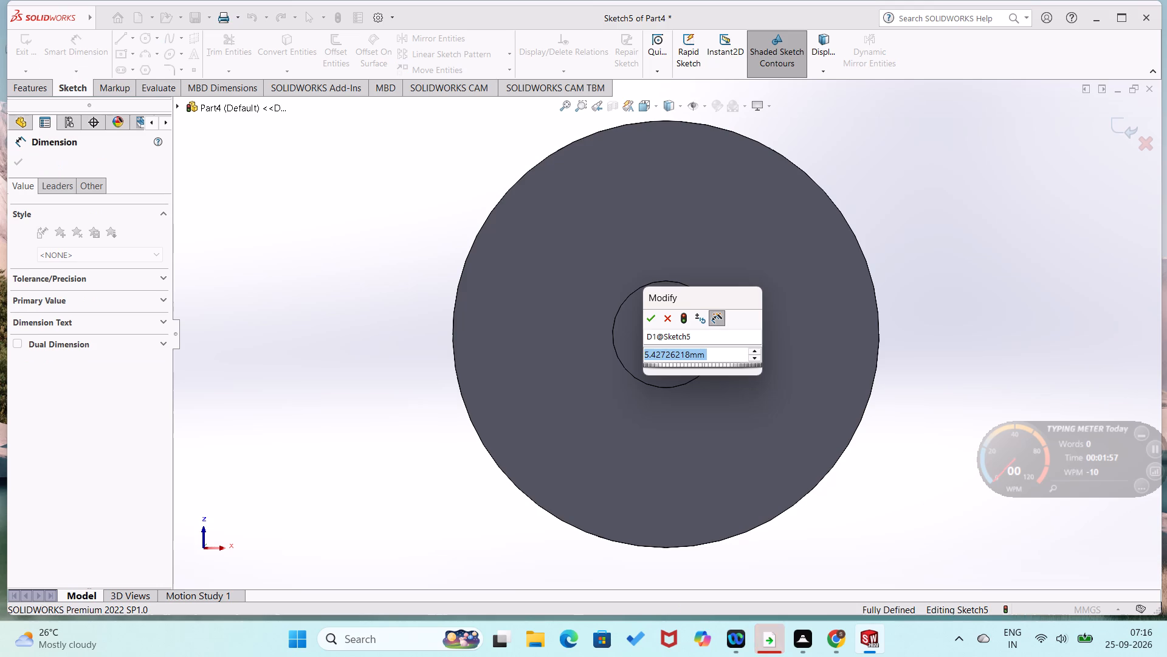
key("6")
key("Return")
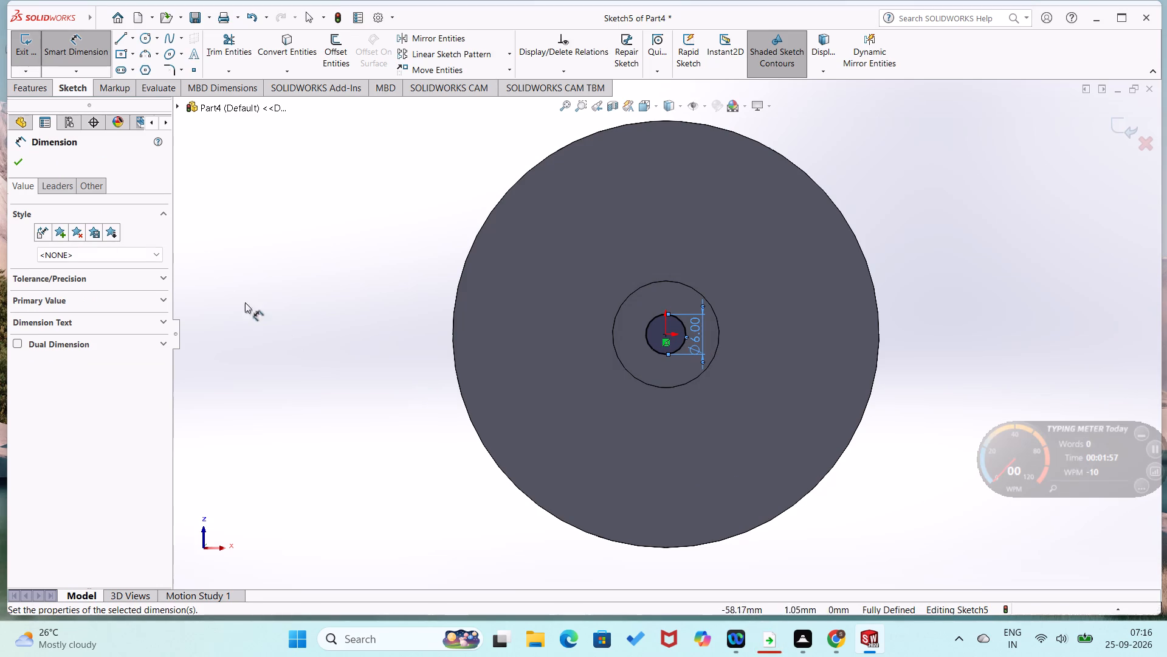
Cut the 6 mm circle 12 mm deep into the shaft as a blind extruded cut.
left_click(33, 92)
left_click(208, 54)
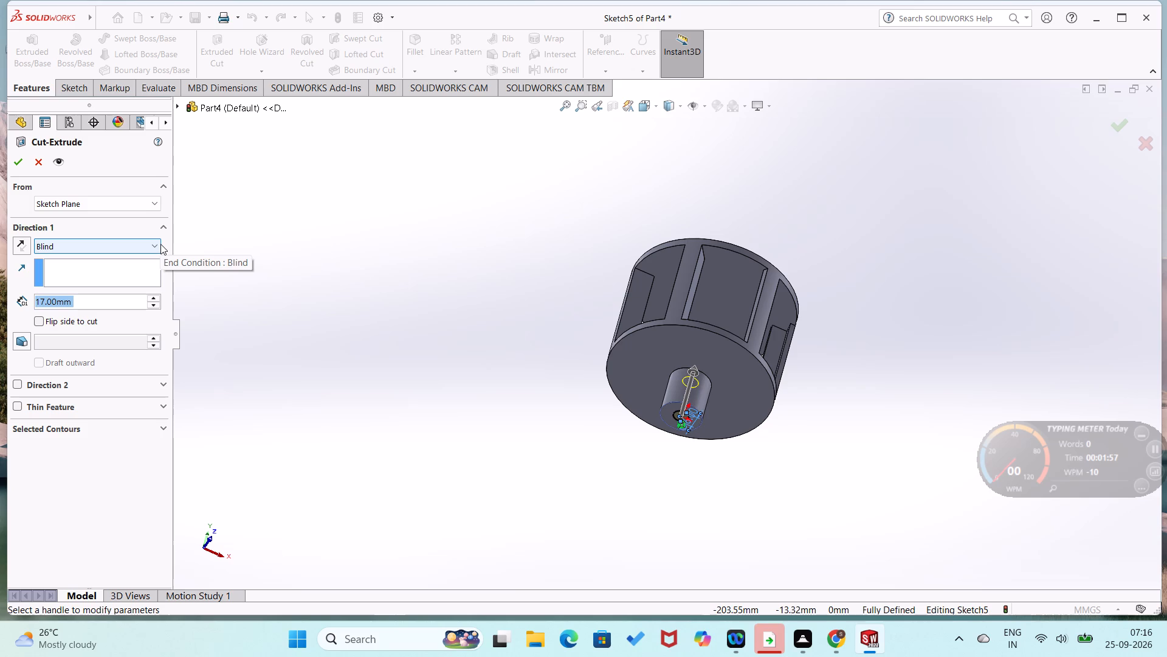
type("12")
key("Return")
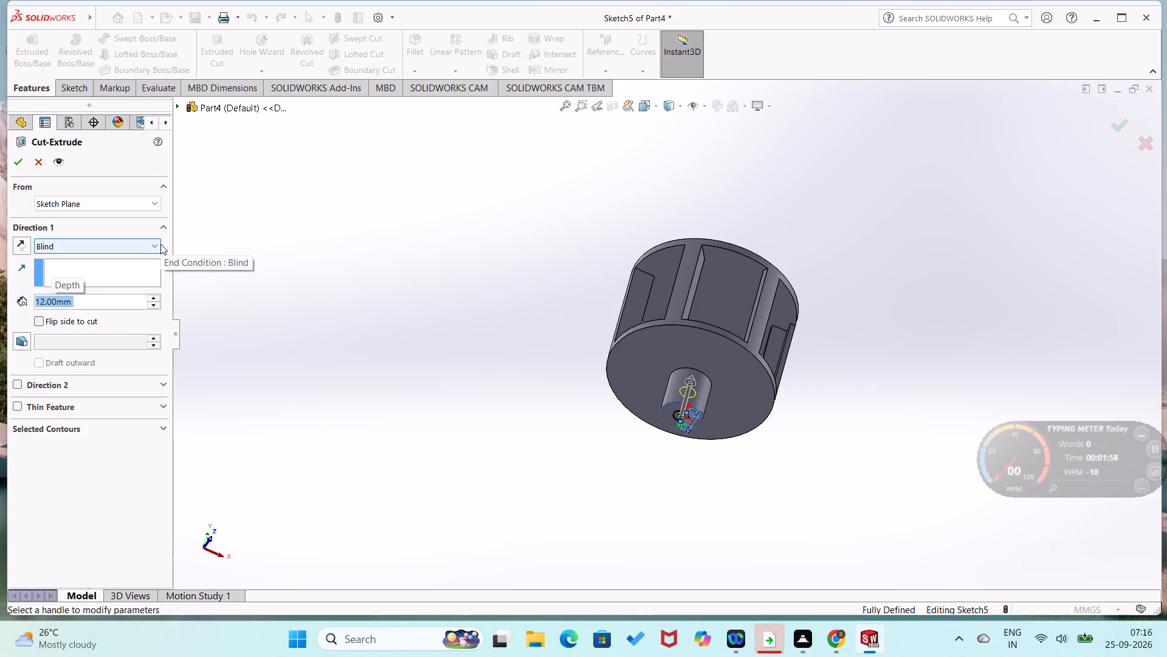
left_click(24, 164)
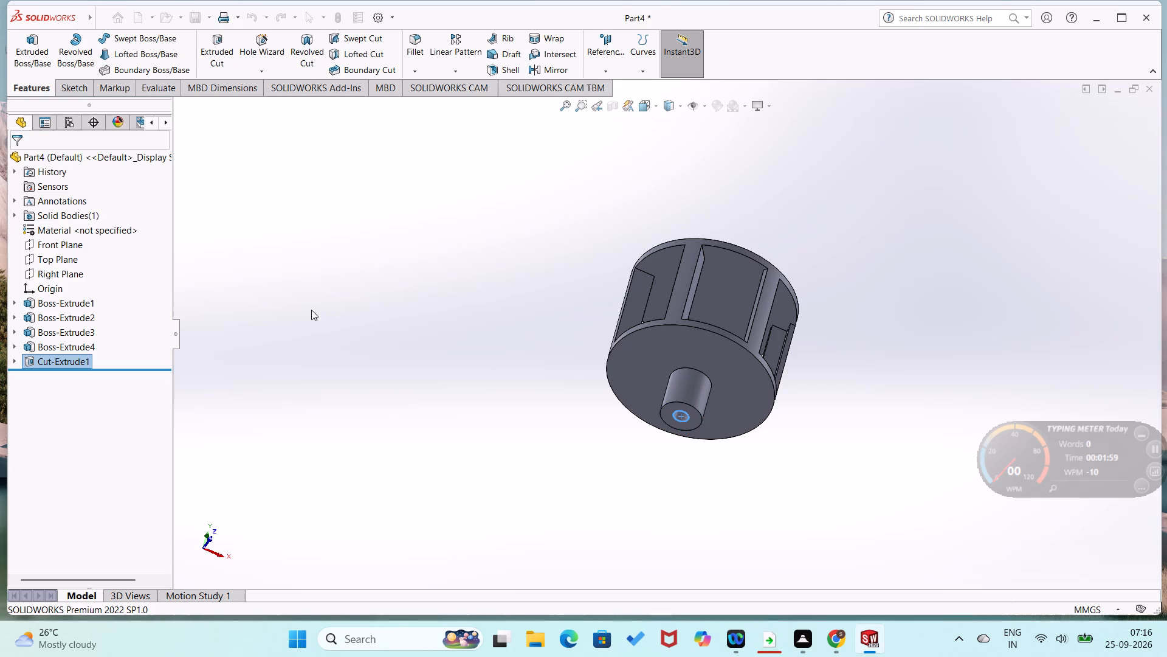
left_click(316, 310)
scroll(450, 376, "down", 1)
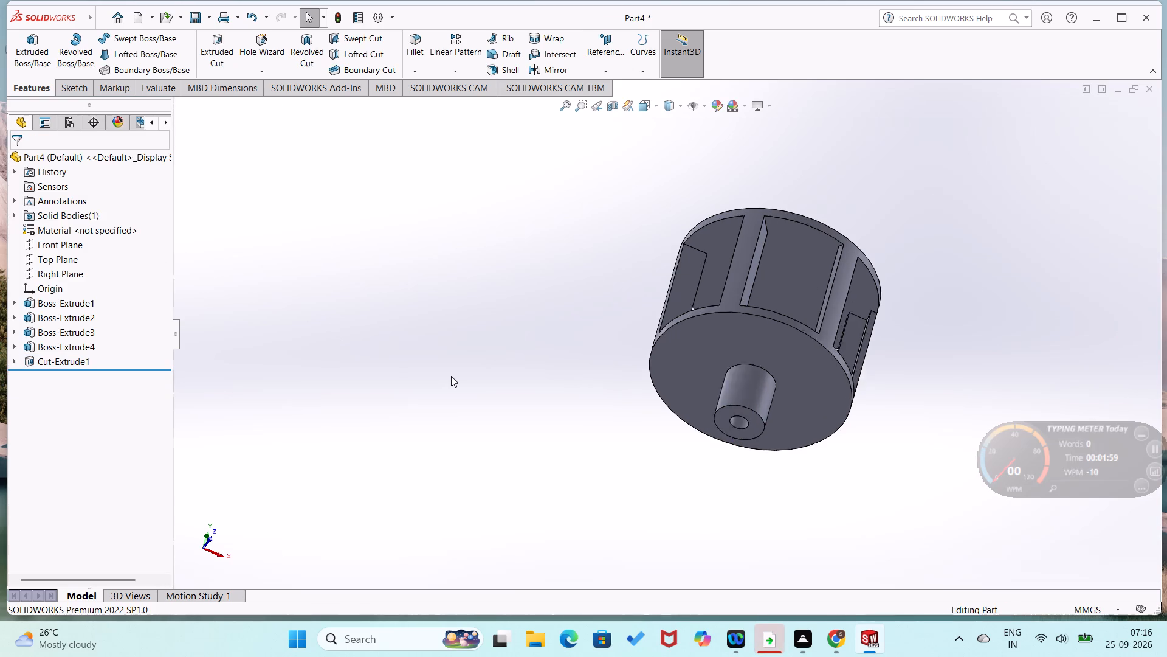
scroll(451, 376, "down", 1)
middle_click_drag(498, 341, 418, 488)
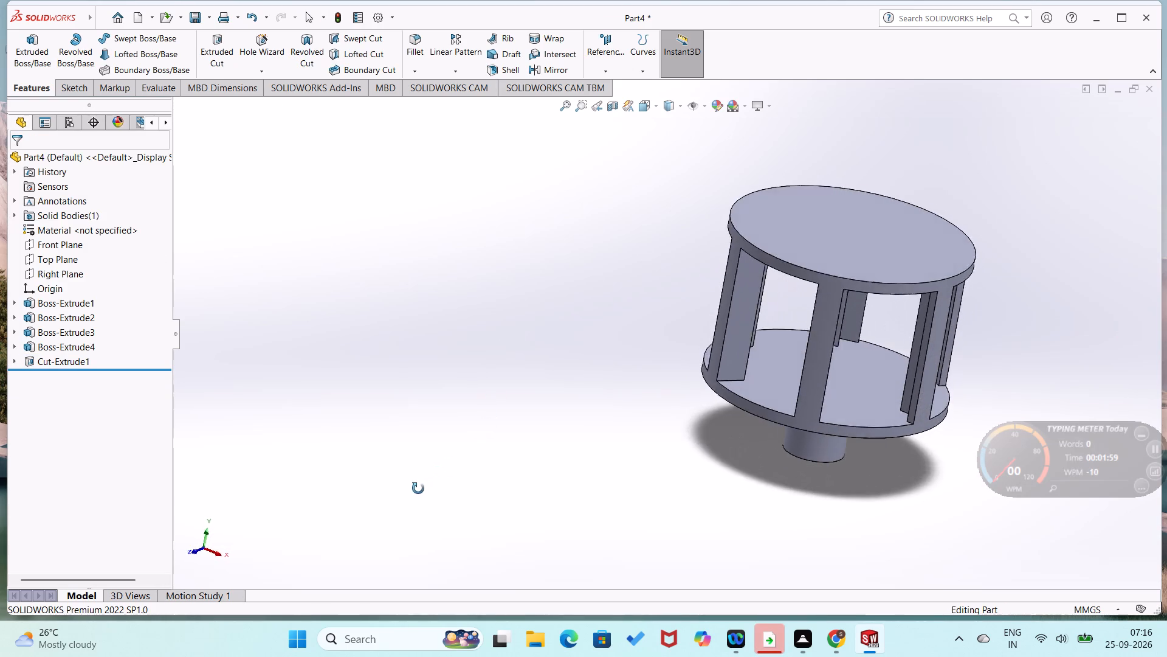
Sketch a circle about 36 mm in diameter centred on the origin on the upper disc's outer face.
middle_click_drag(418, 488, 418, 400)
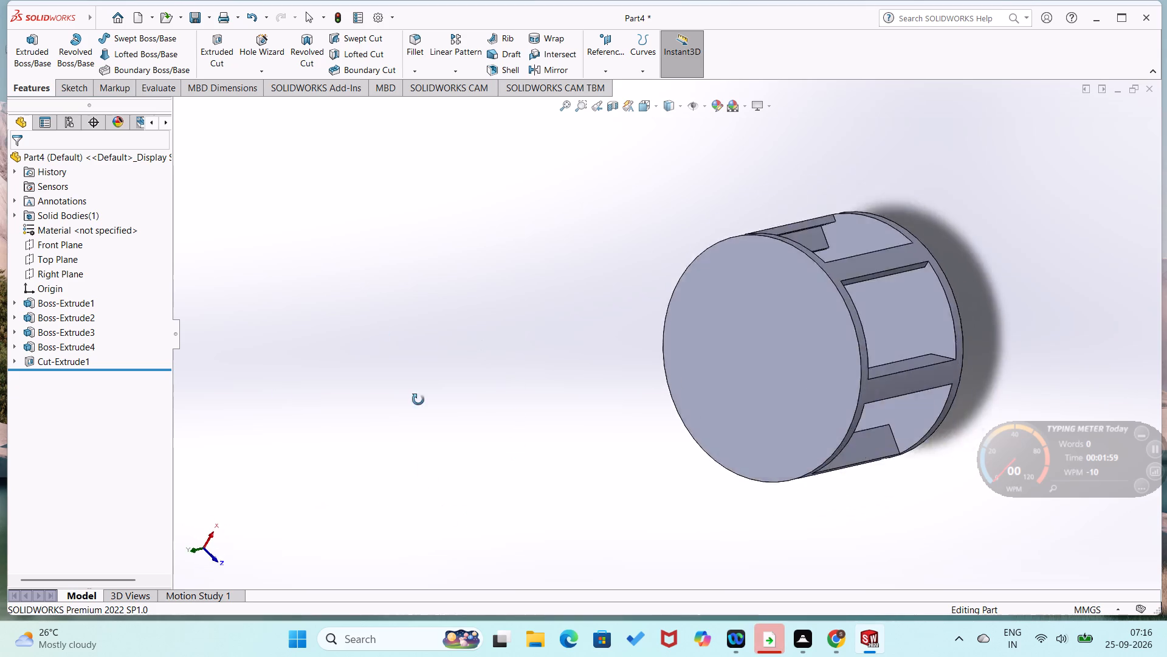
middle_click_drag(418, 400, 442, 228)
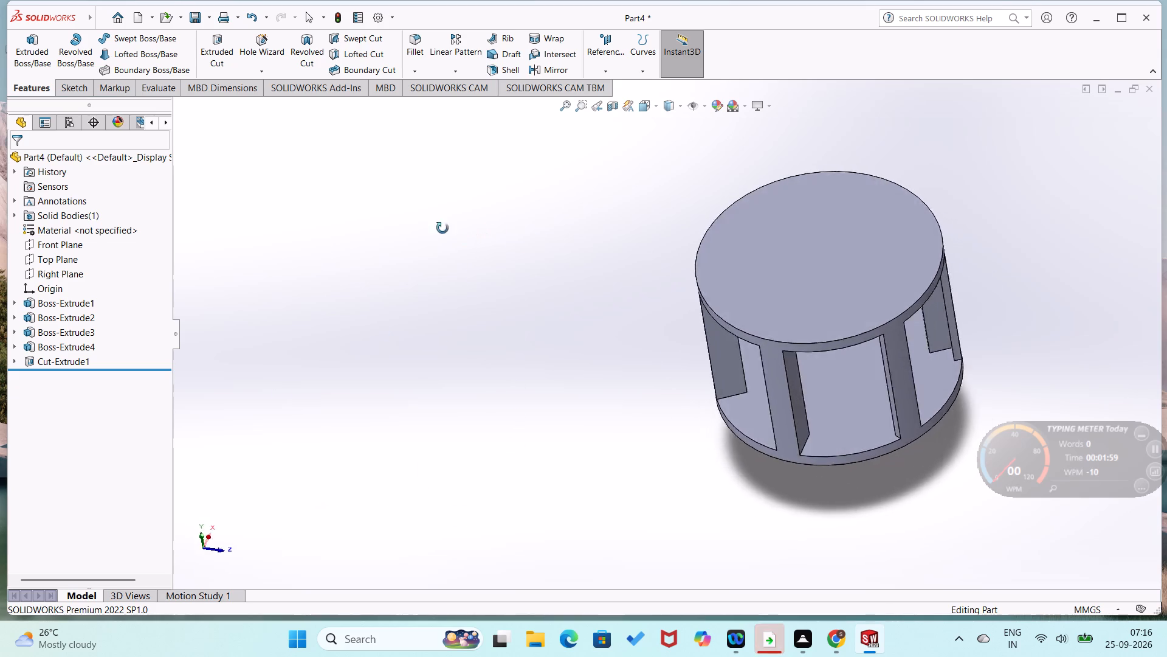
middle_click_drag(442, 228, 367, 233)
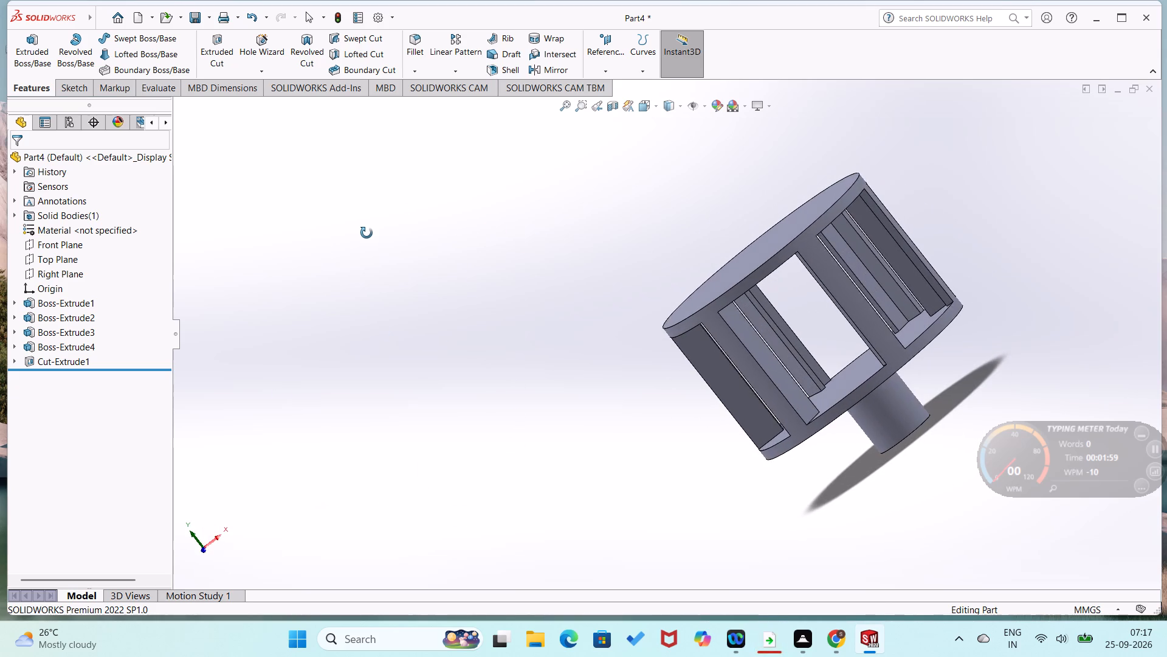
middle_click_drag(367, 233, 392, 380)
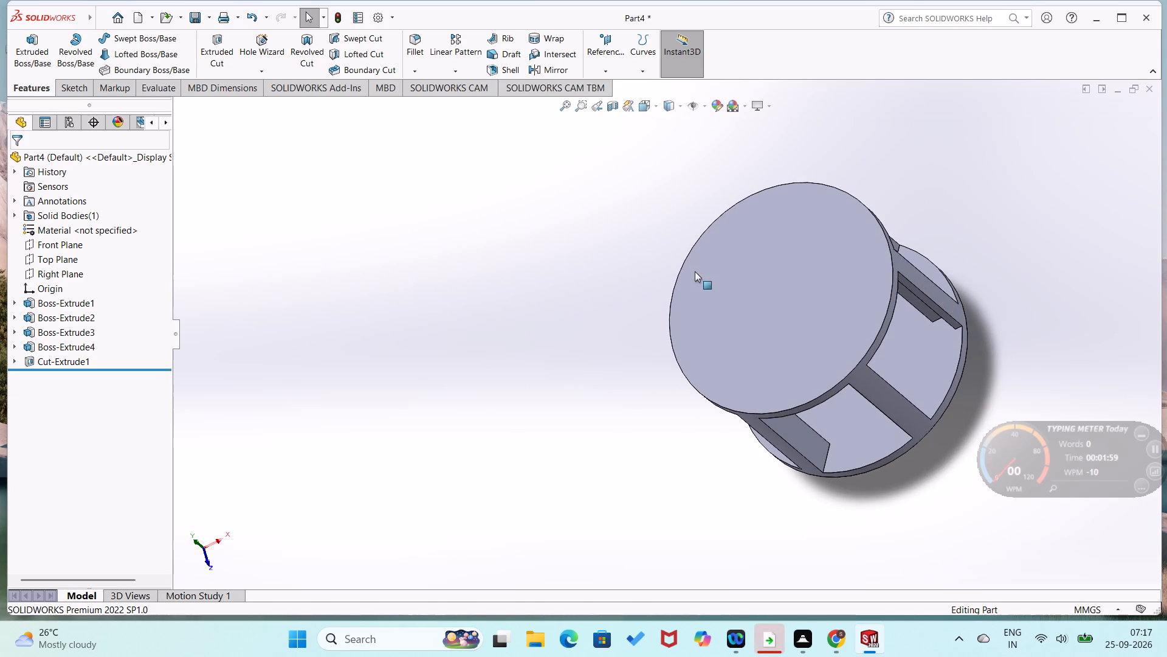
right_click(721, 277)
left_click(746, 262)
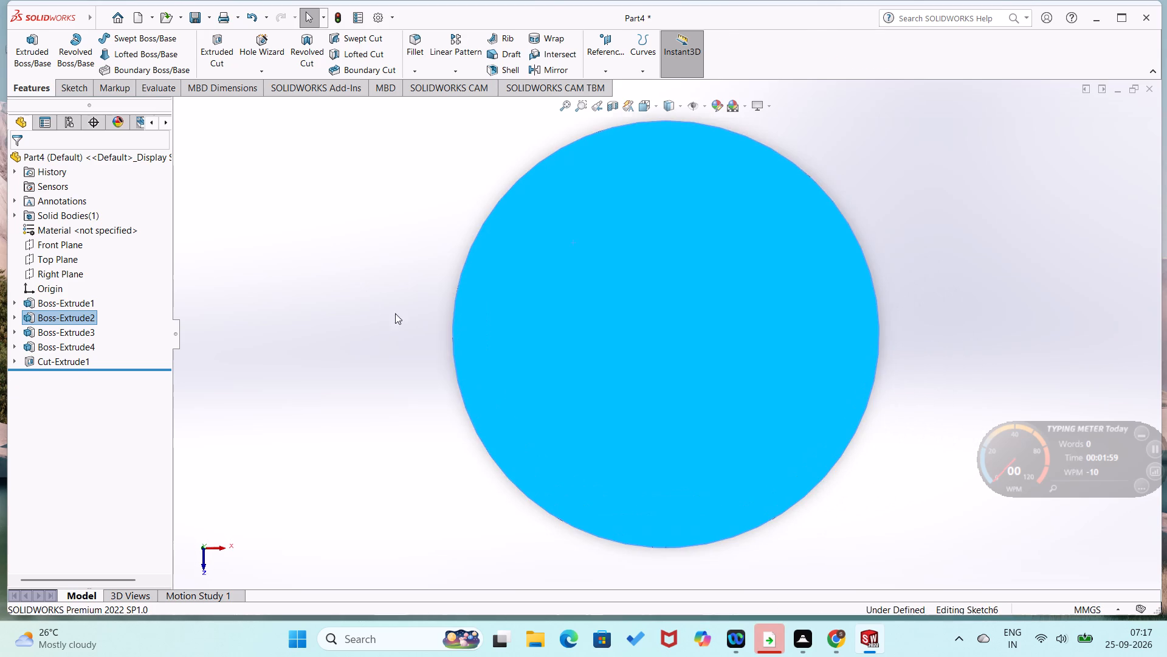
left_click(329, 294)
right_click_drag(329, 294, 397, 206)
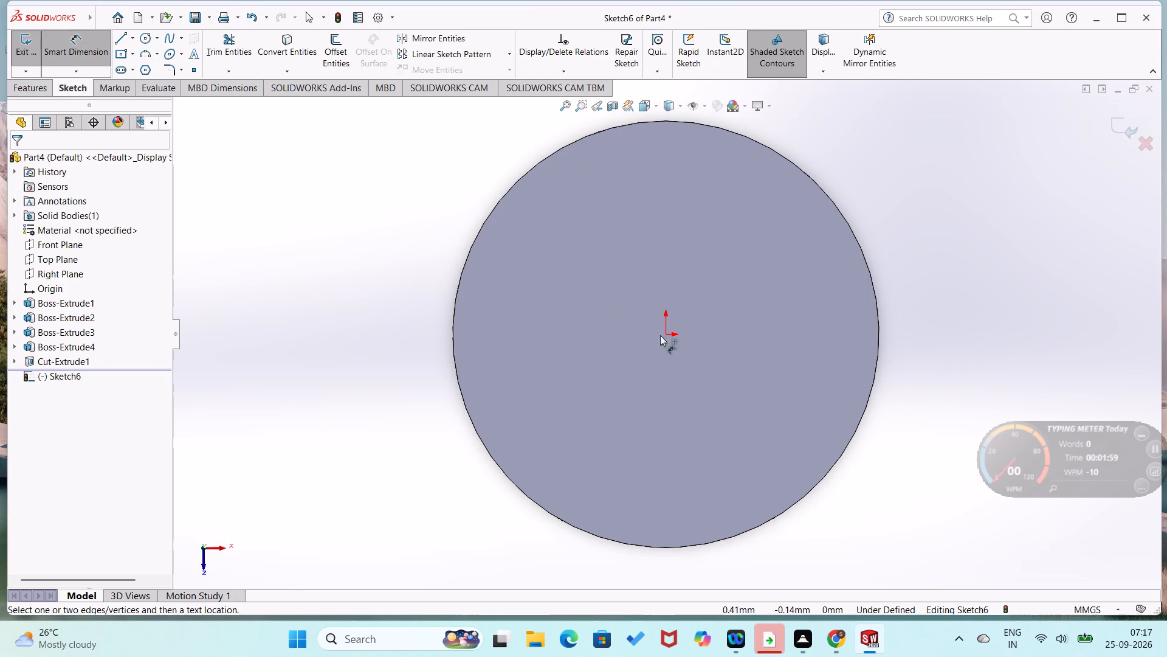
right_click_drag(394, 234, 512, 158)
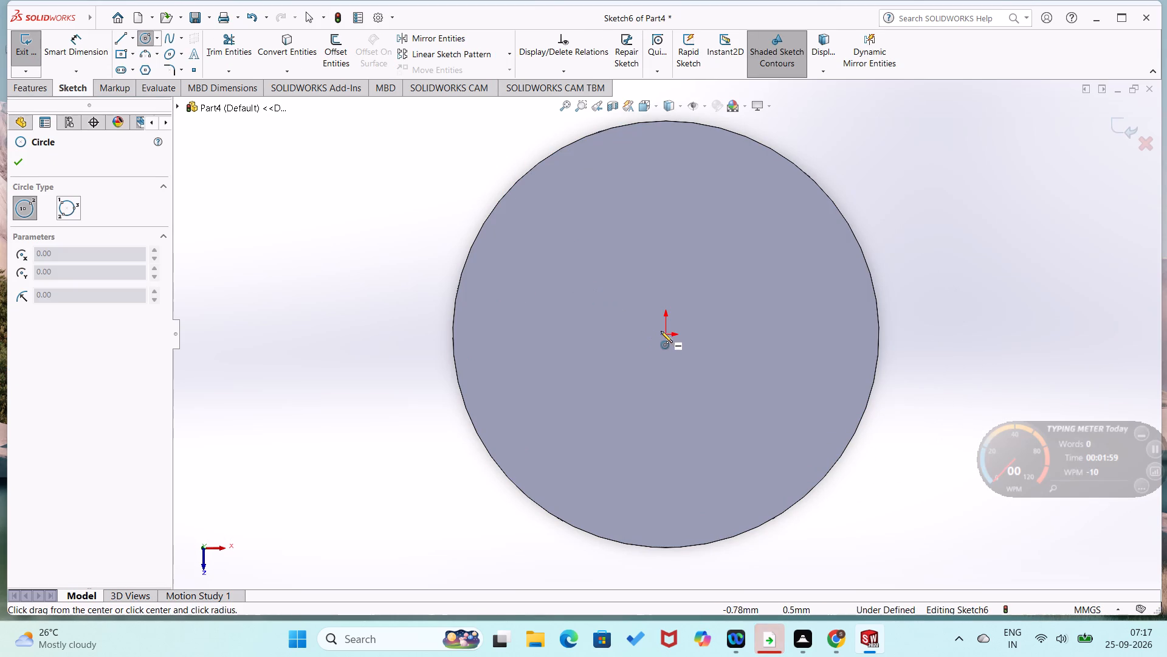
left_click(666, 333)
left_click(728, 437)
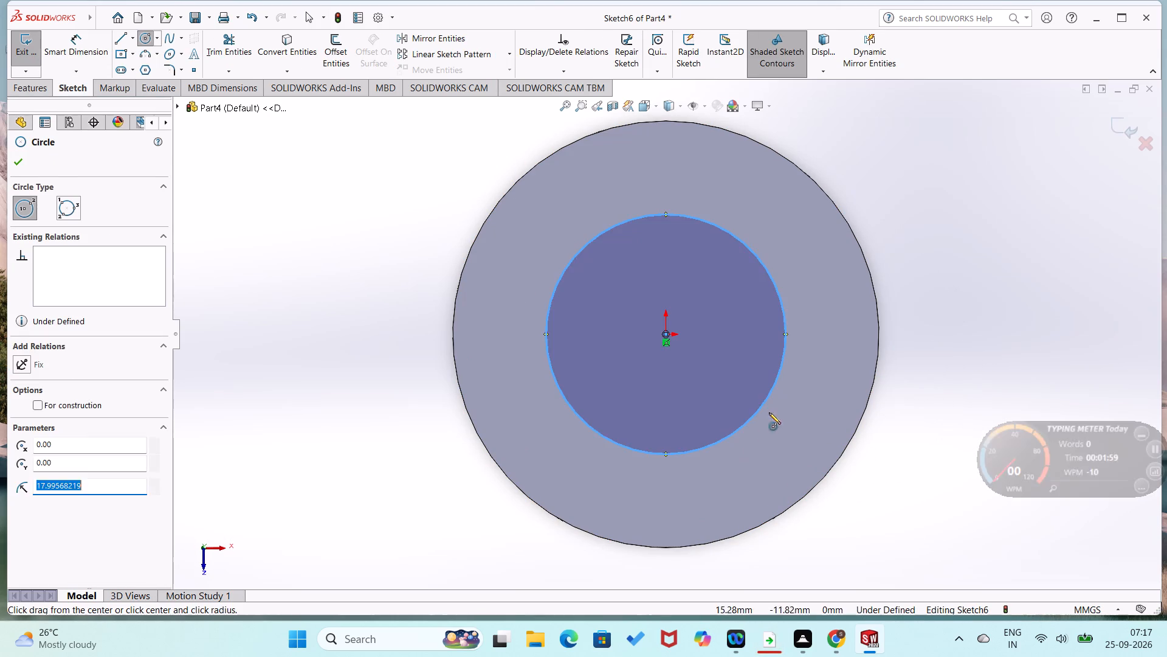
Dimension the diameter of the circle on the upper disc's outer face as 48 mm.
right_click_drag(769, 411, 807, 269)
left_click(787, 335)
left_click(828, 336)
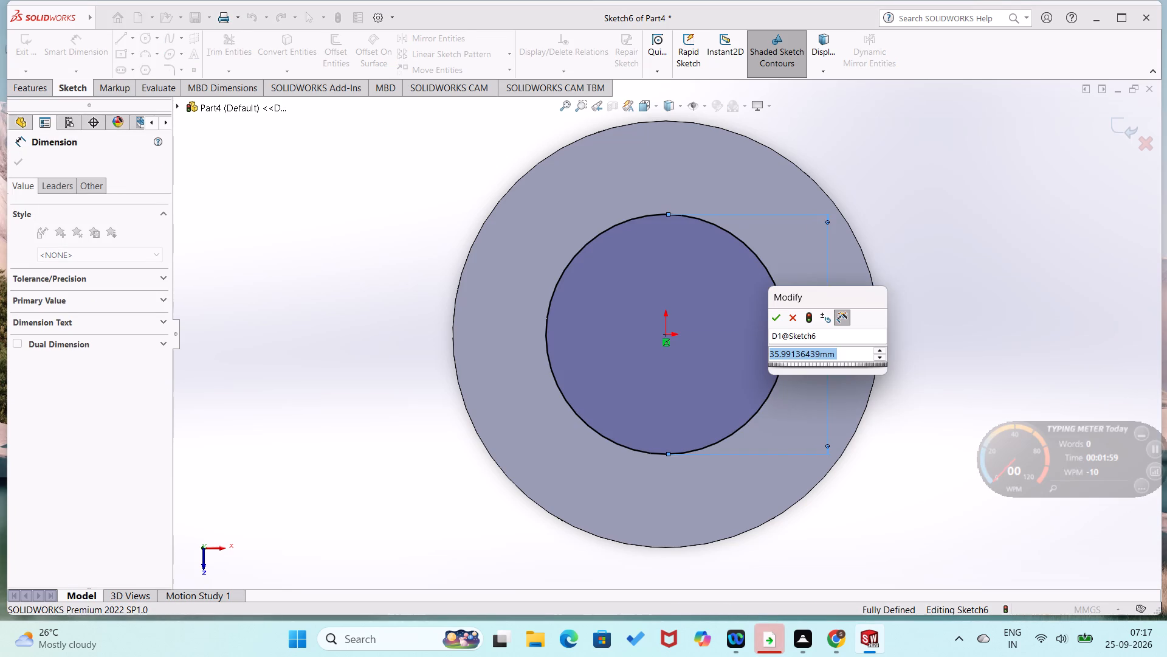
type("48")
key("Return")
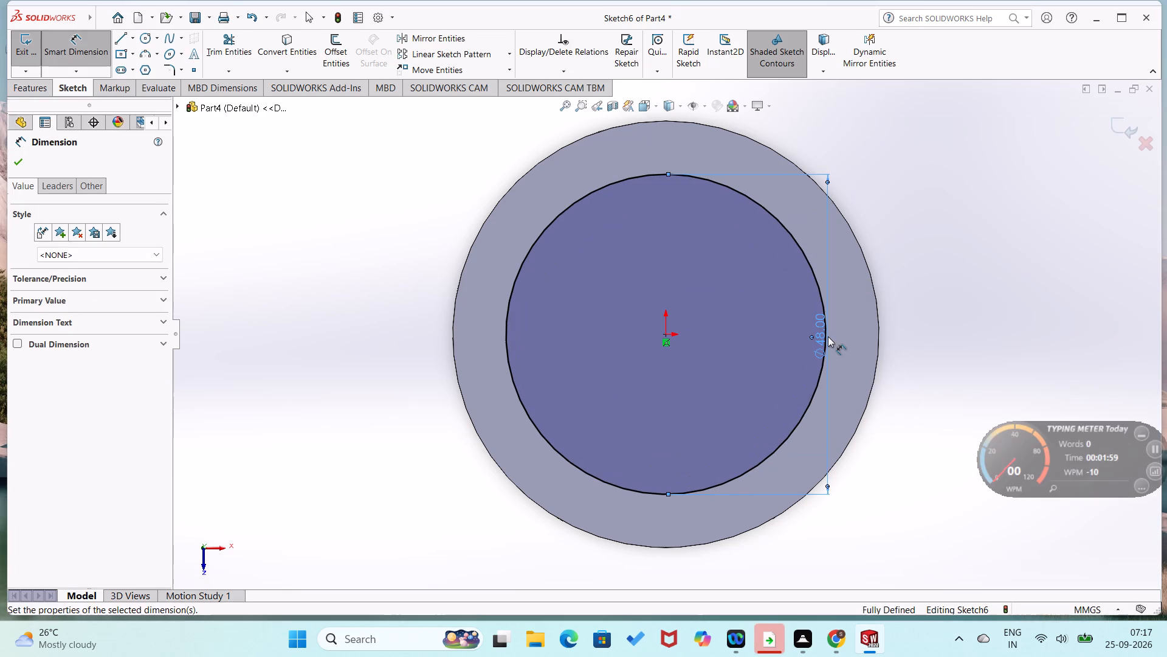
left_click(1033, 318)
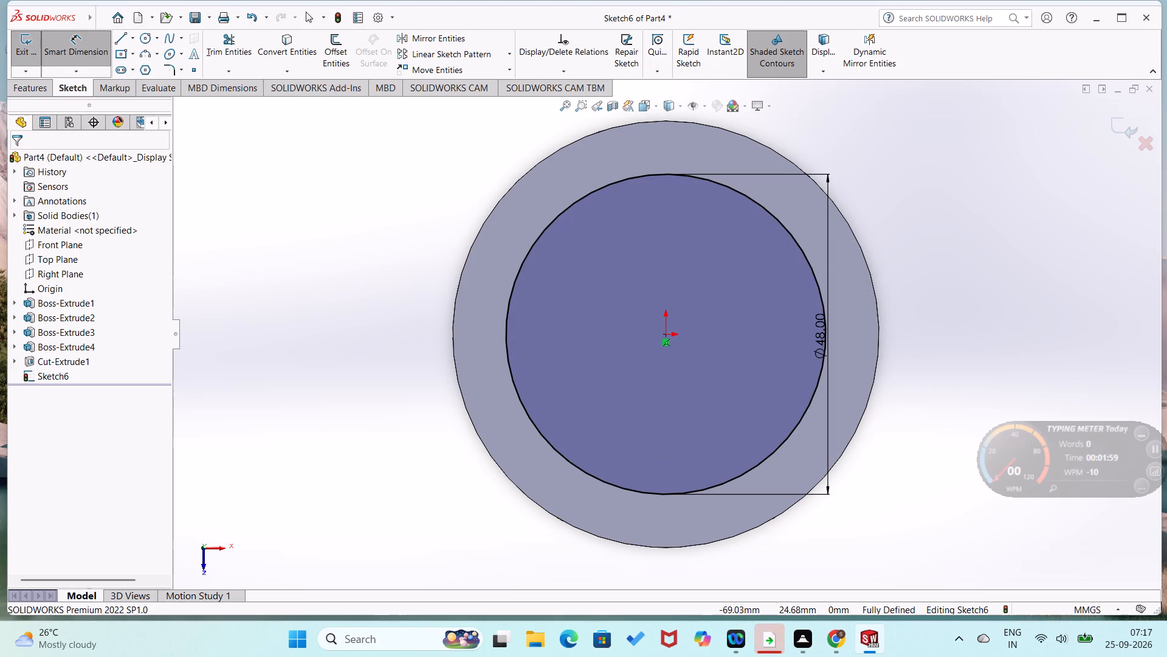
Cut the 48 mm circle through the upper disc as a blind extruded cut 12 mm deep.
left_click(40, 92)
left_click(215, 47)
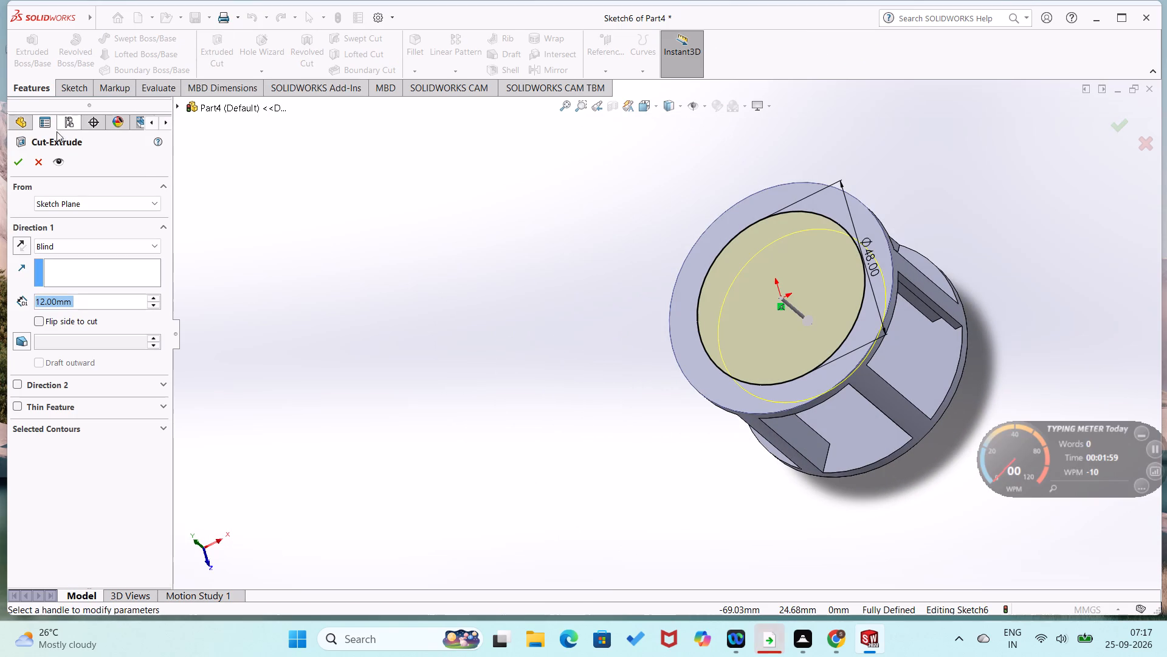
left_click(11, 159)
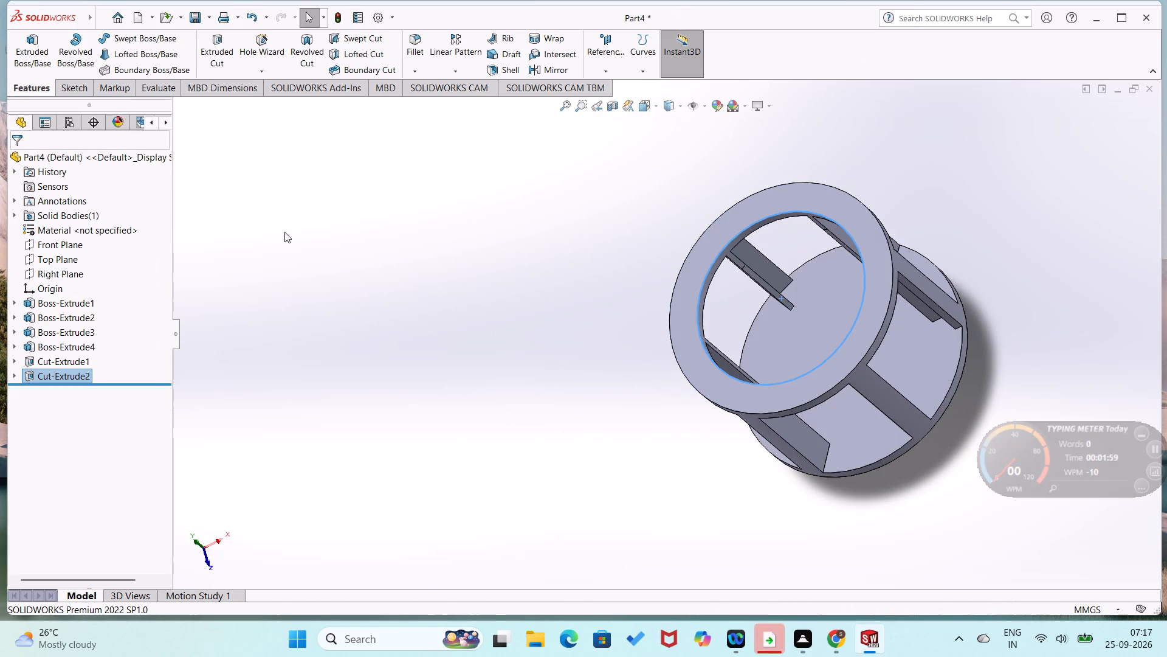
left_click(360, 263)
Check the finished part in isometric view and close Part4 without saving its changes.
middle_click_drag(366, 268, 508, 158)
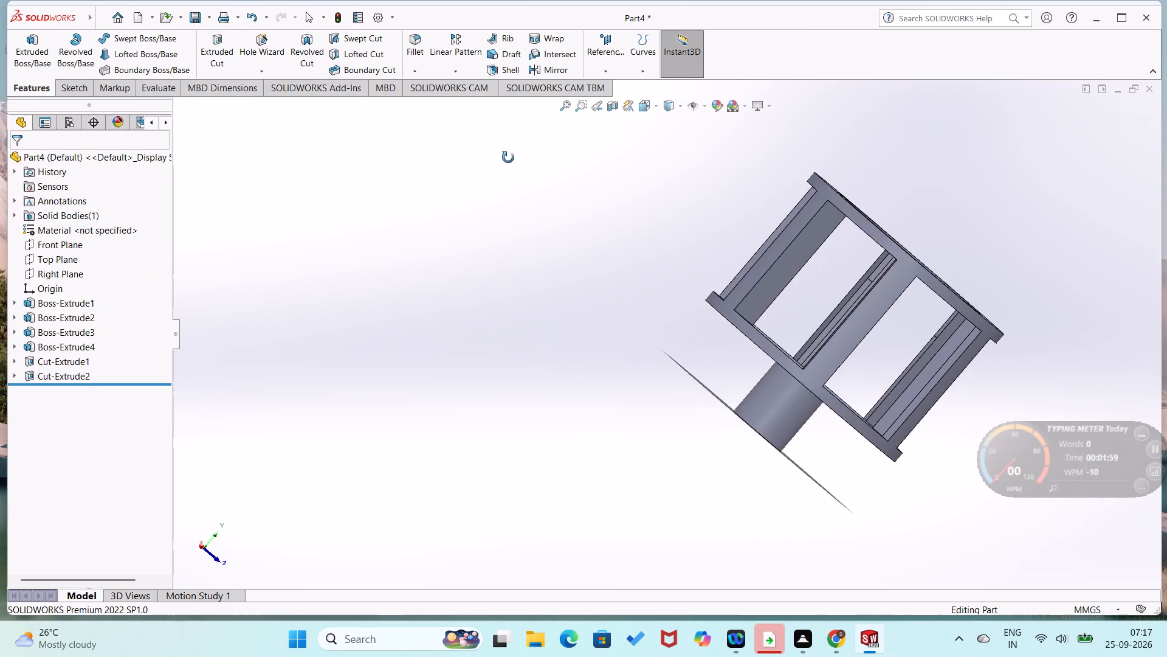
middle_click_drag(508, 158, 399, 130)
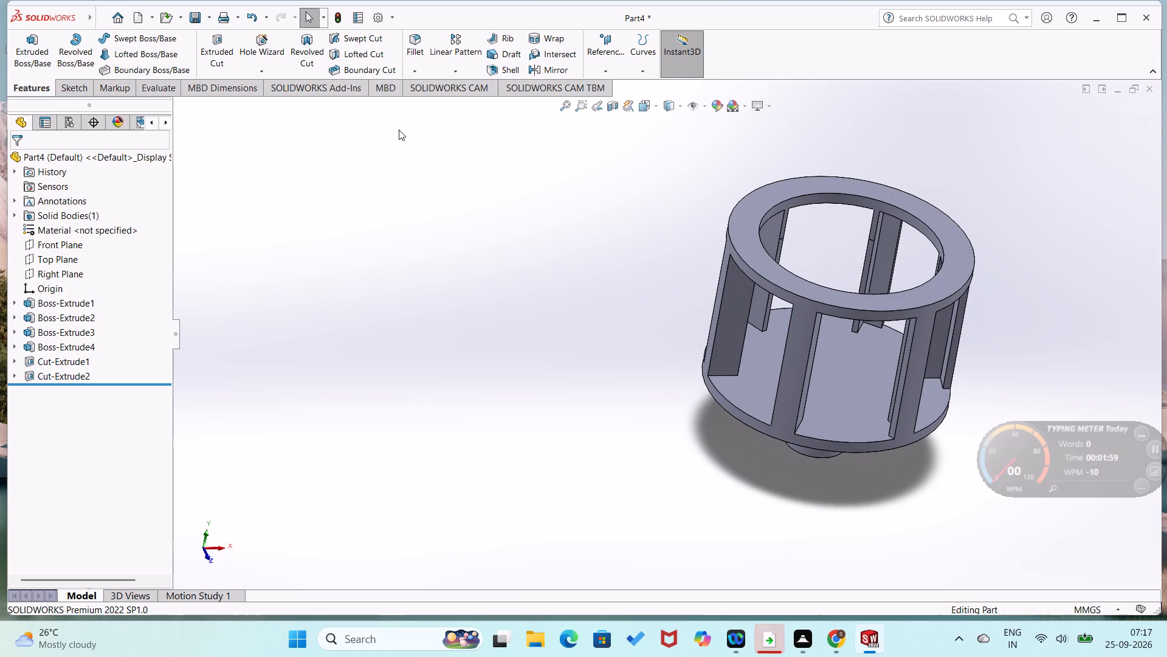
key("ctrl+7")
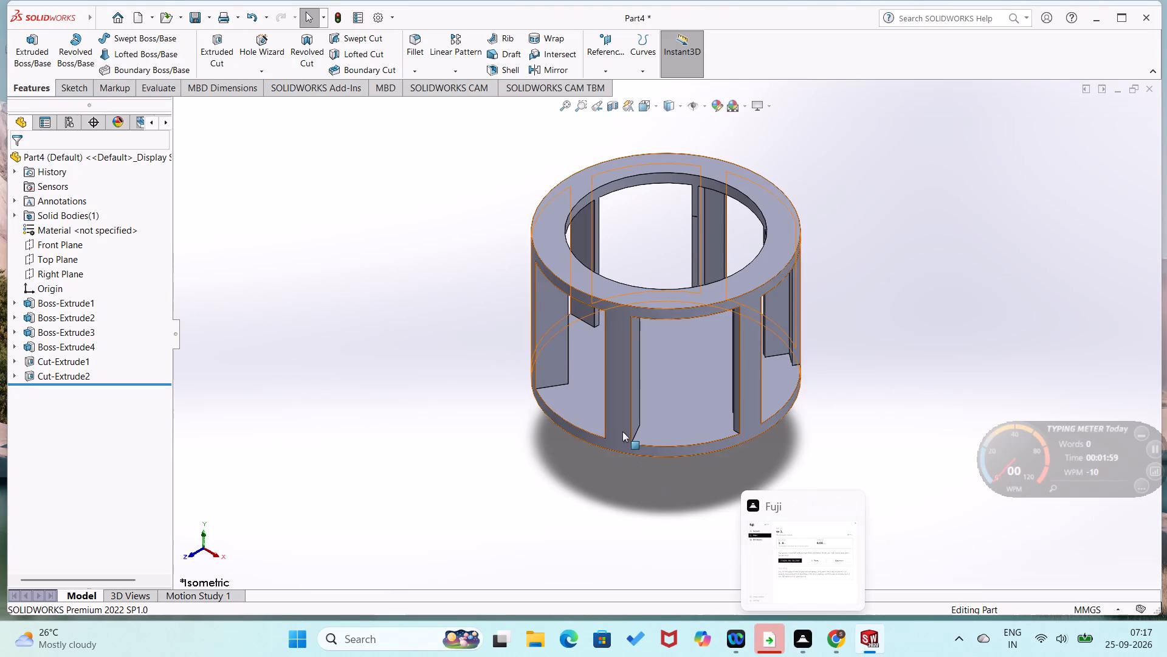
left_click(1153, 94)
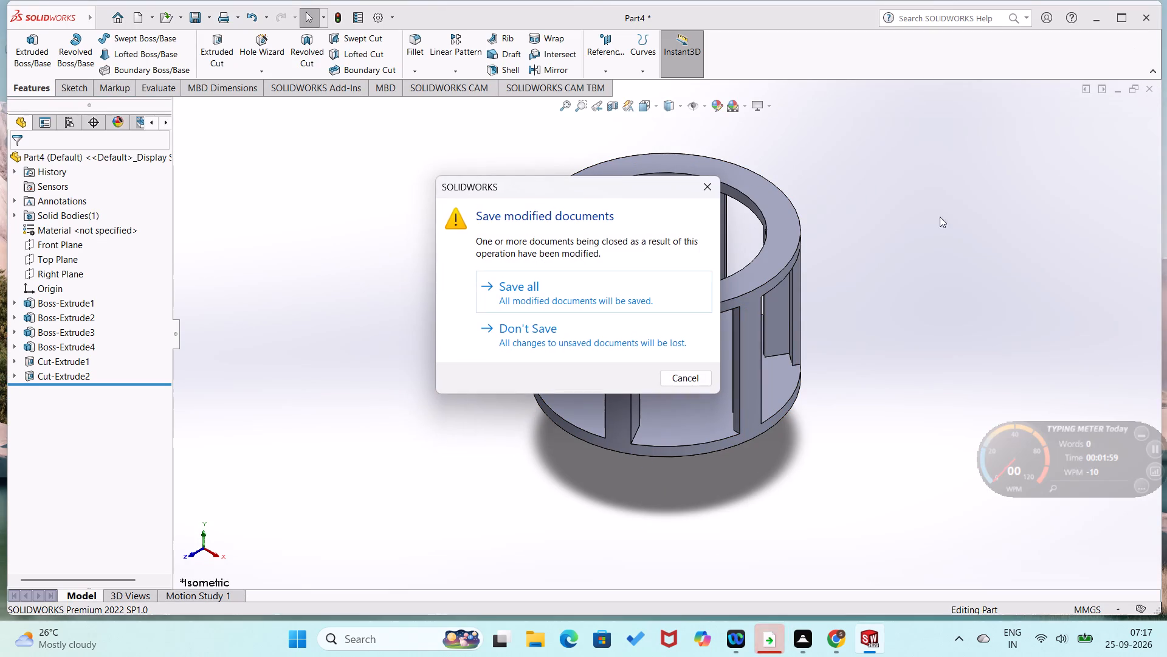
left_click(681, 344)
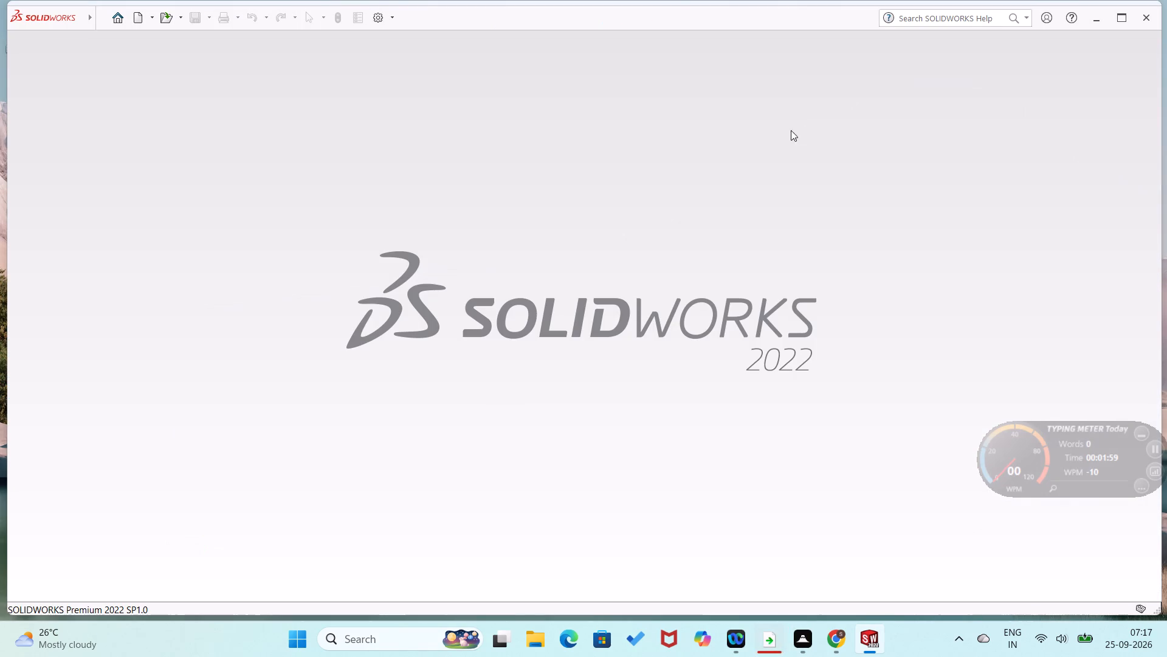
Create a new part document.
left_click(115, 26)
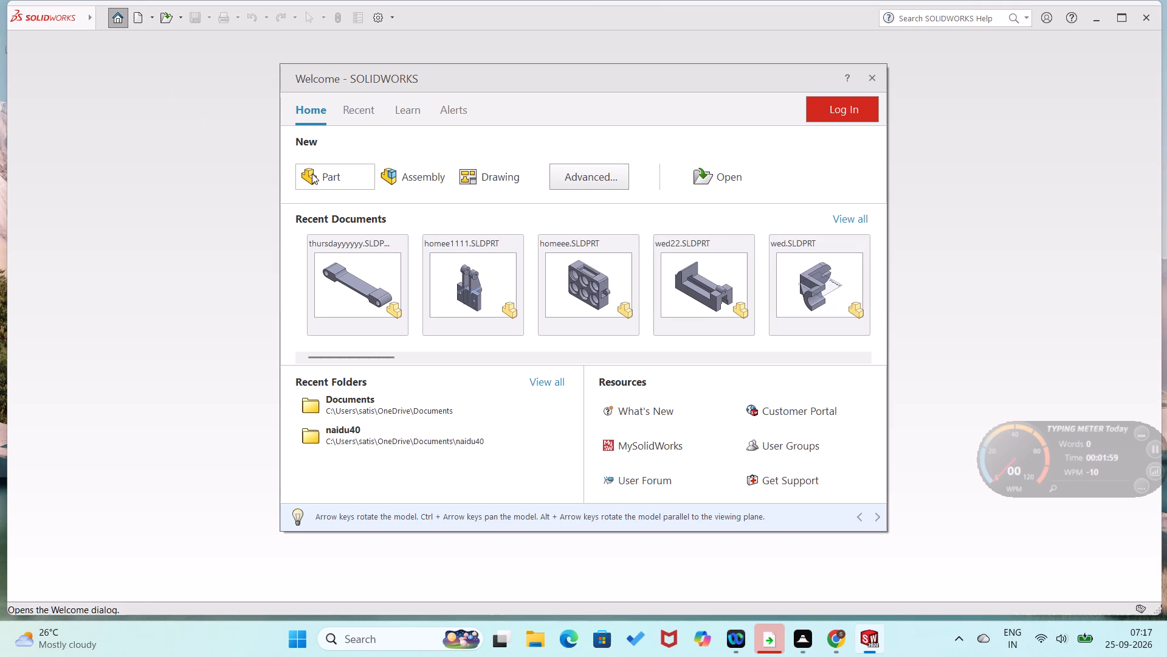
left_click(328, 177)
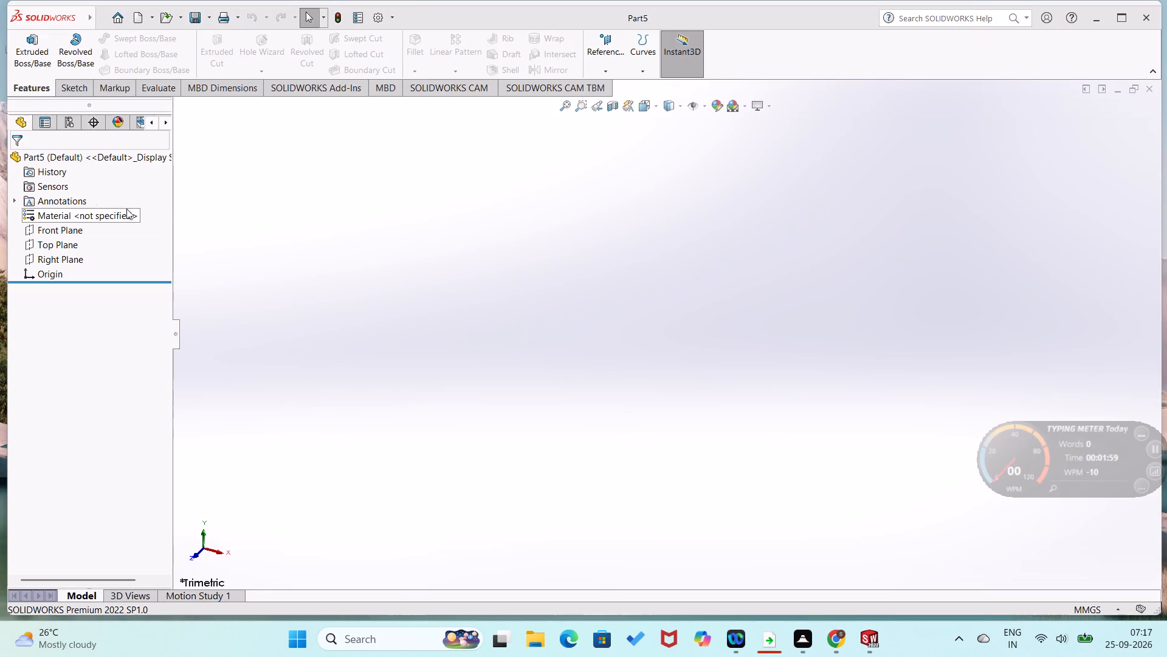
Sketch a circle about 90 mm in diameter centred on the origin on the Top Plane.
left_click(43, 237)
left_click(53, 221)
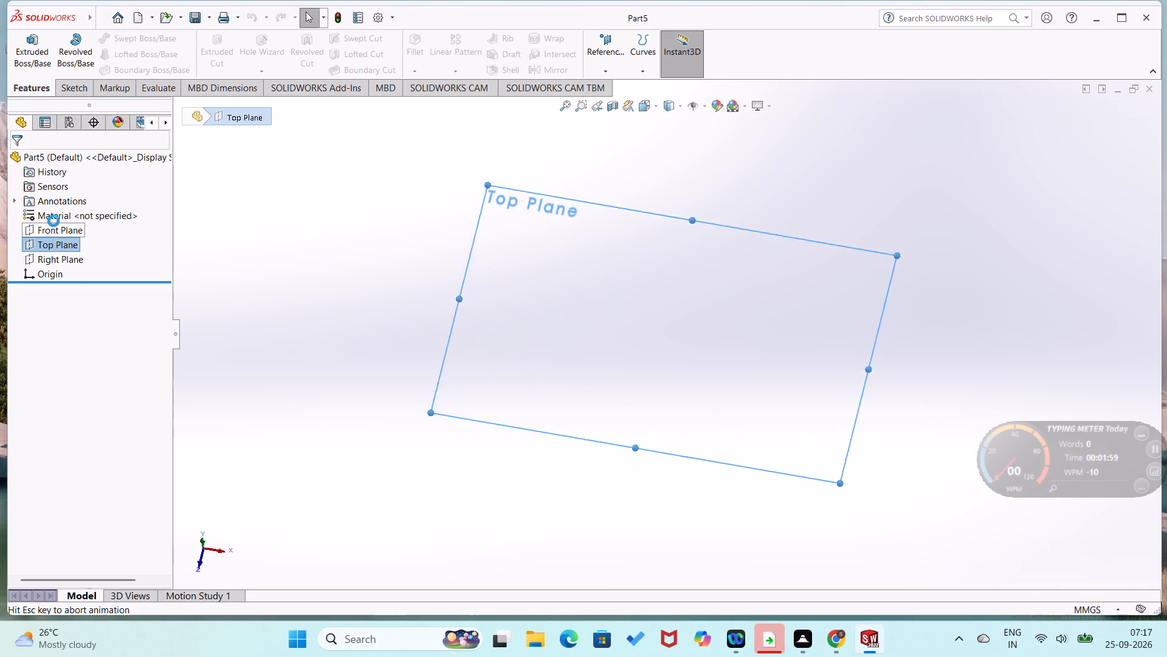
right_click_drag(291, 317, 432, 282)
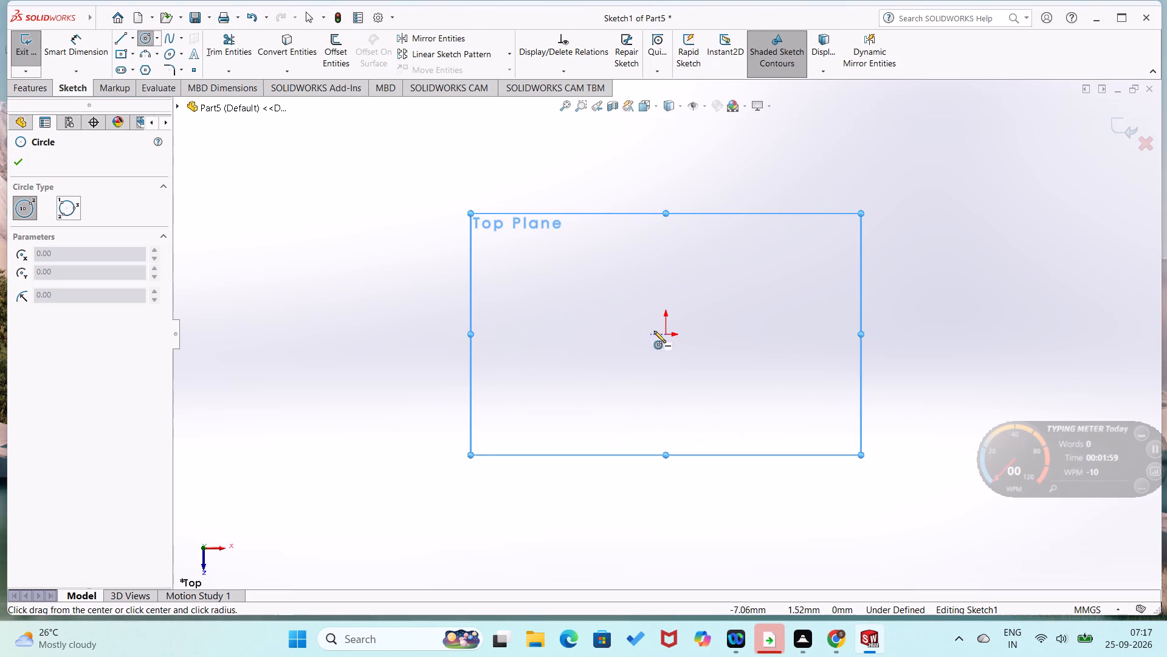
left_click(666, 333)
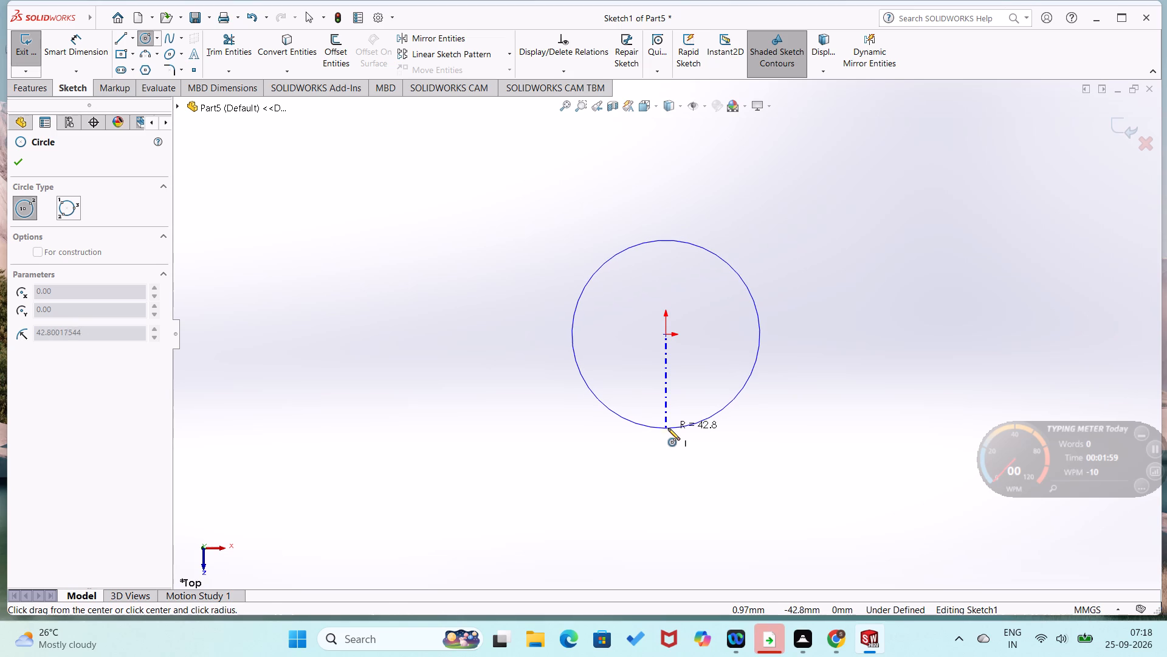
left_click(668, 433)
Dimension the diameter of the circle on the Top Plane as 90 mm.
right_click_drag(739, 451, 808, 349)
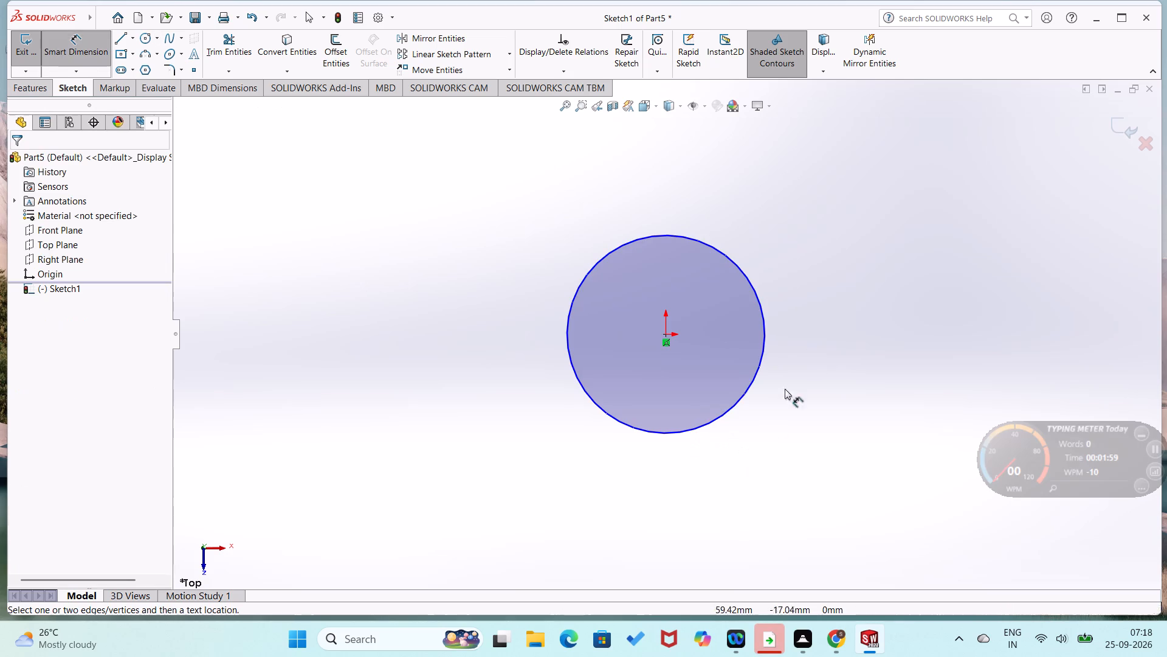
left_click(726, 415)
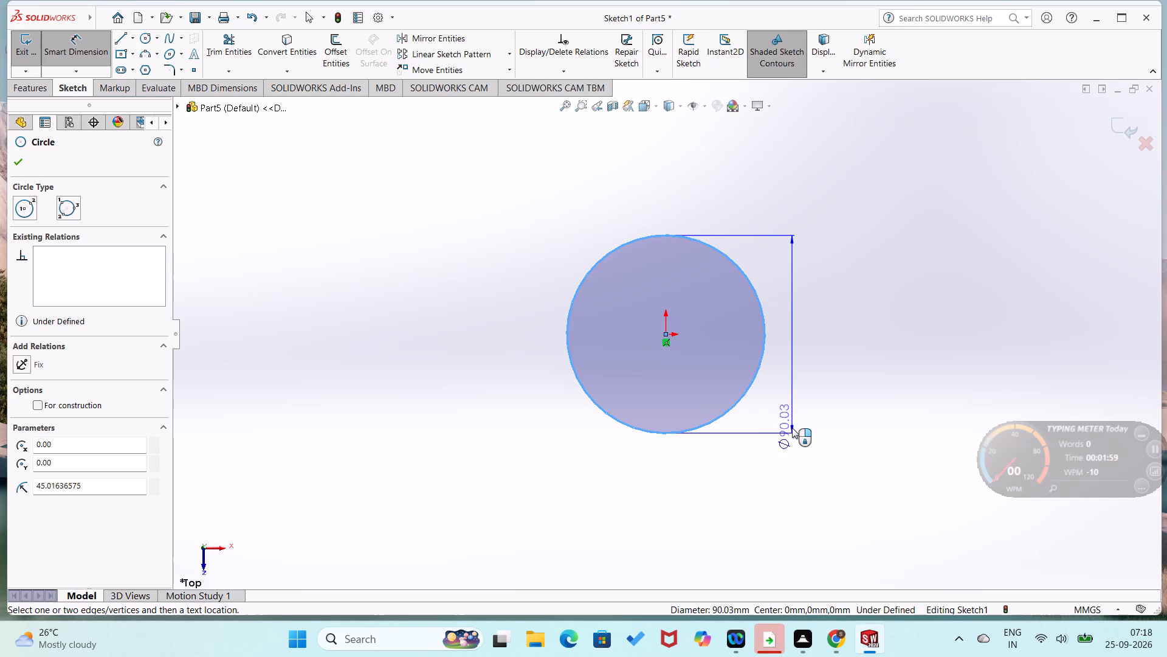
left_click(792, 428)
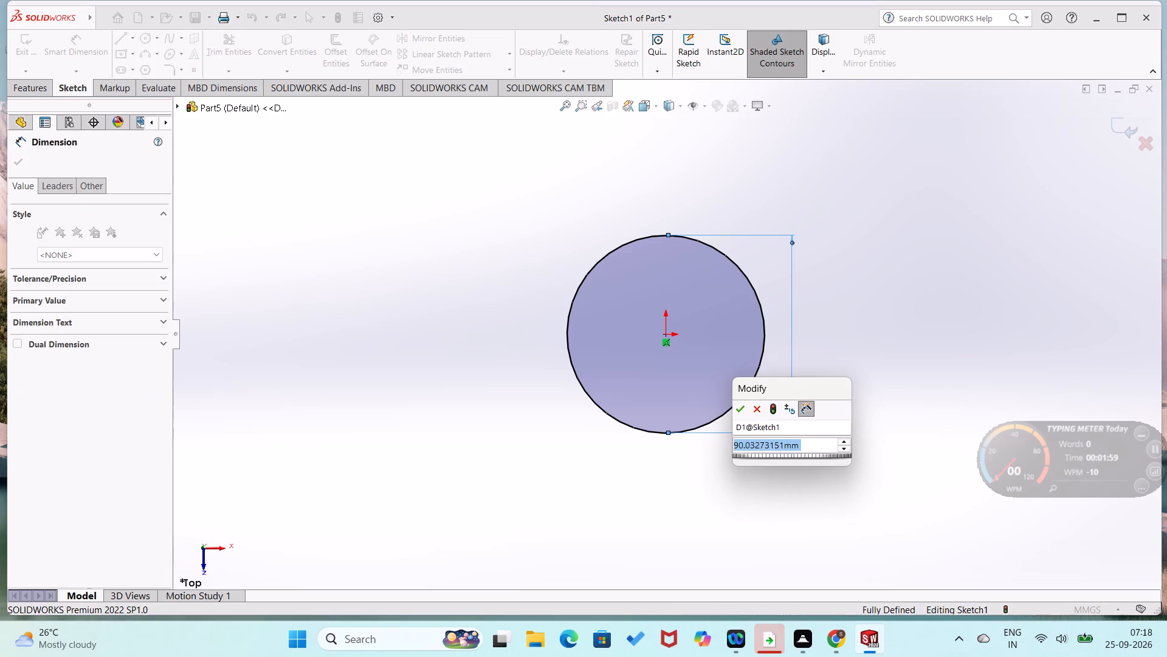
type("90")
key("Return")
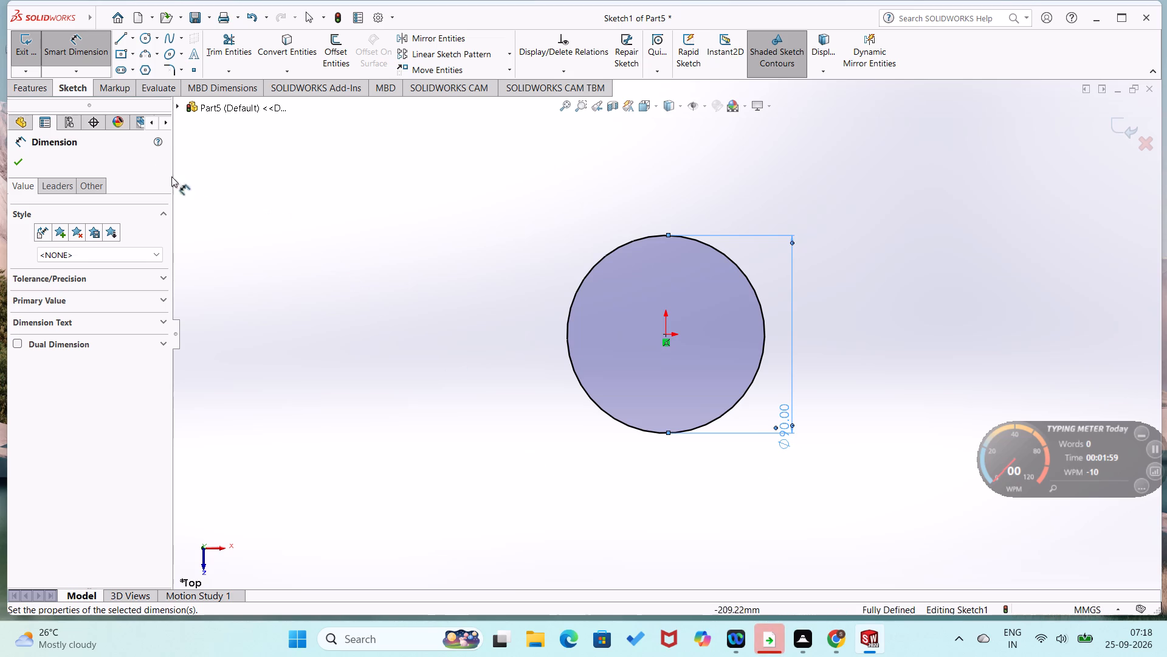
Extrude the 90 mm circle as a blind boss 2 mm thick to form a base disc.
left_click(39, 84)
left_click(33, 64)
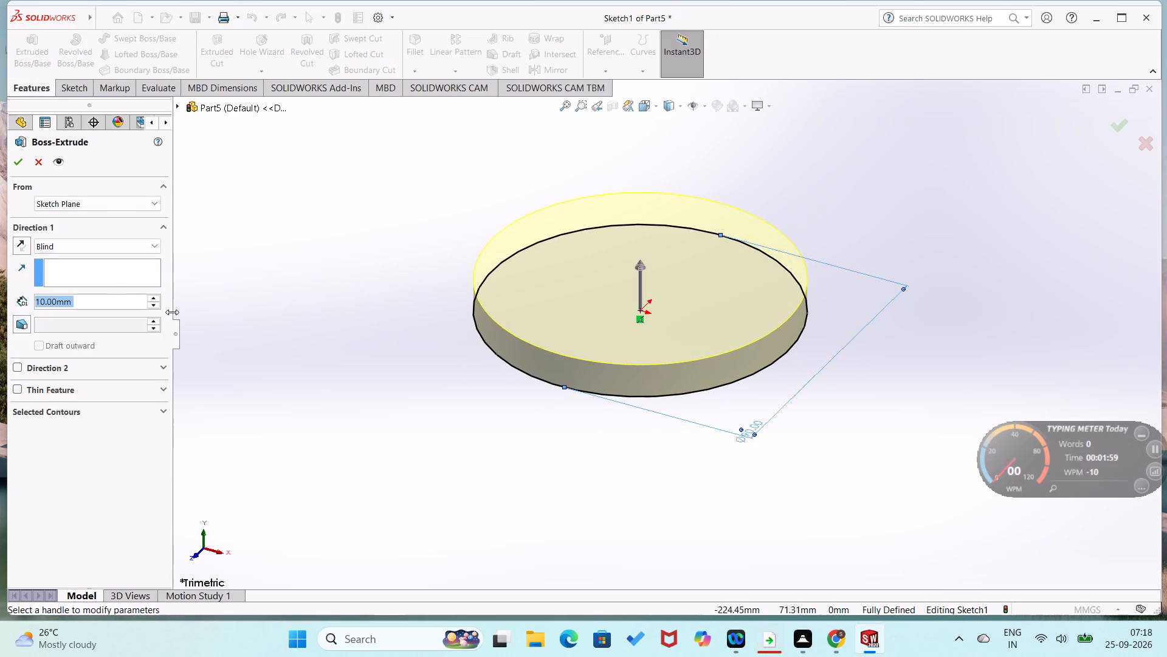
key("3")
key("Return")
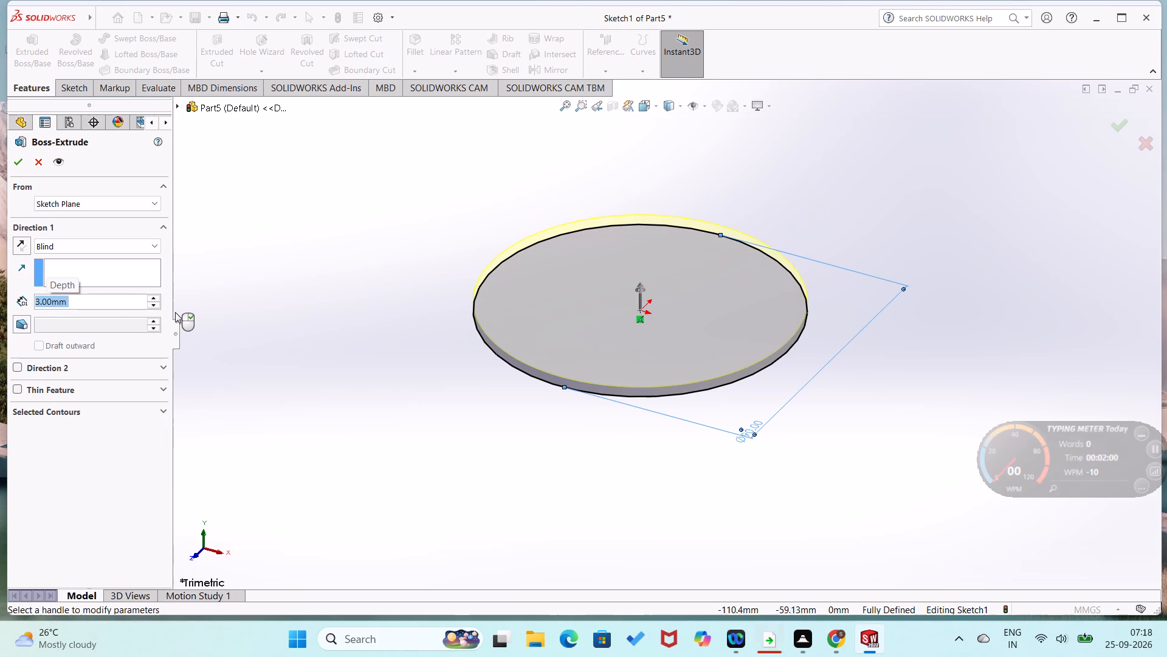
key("2")
key("Return")
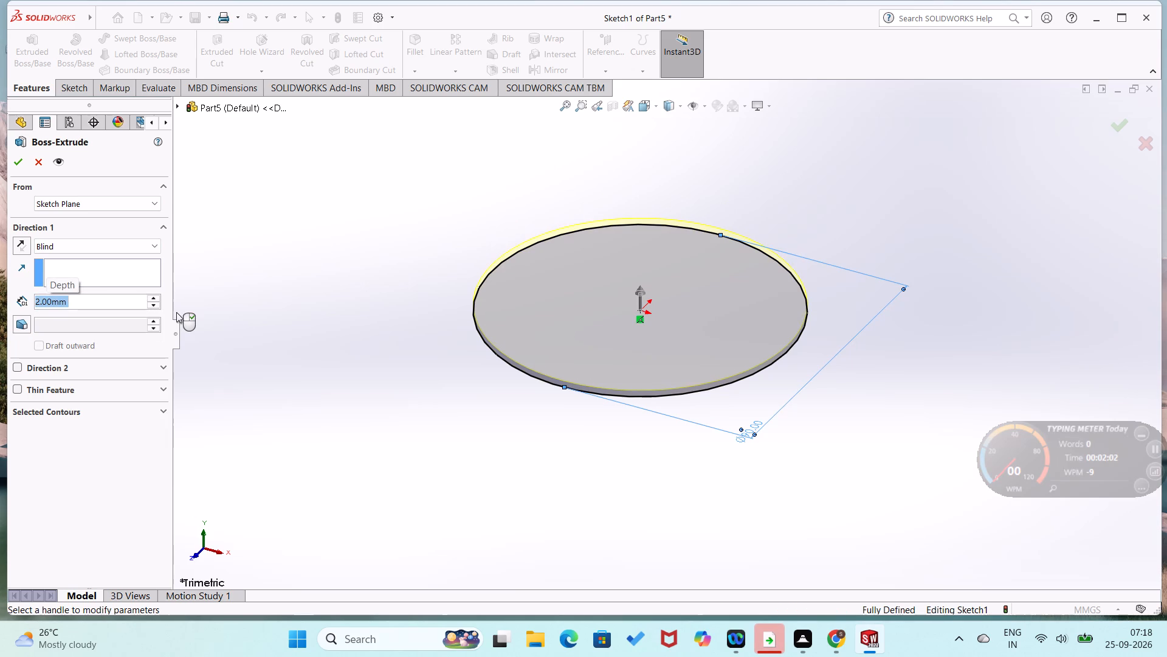
left_click(16, 165)
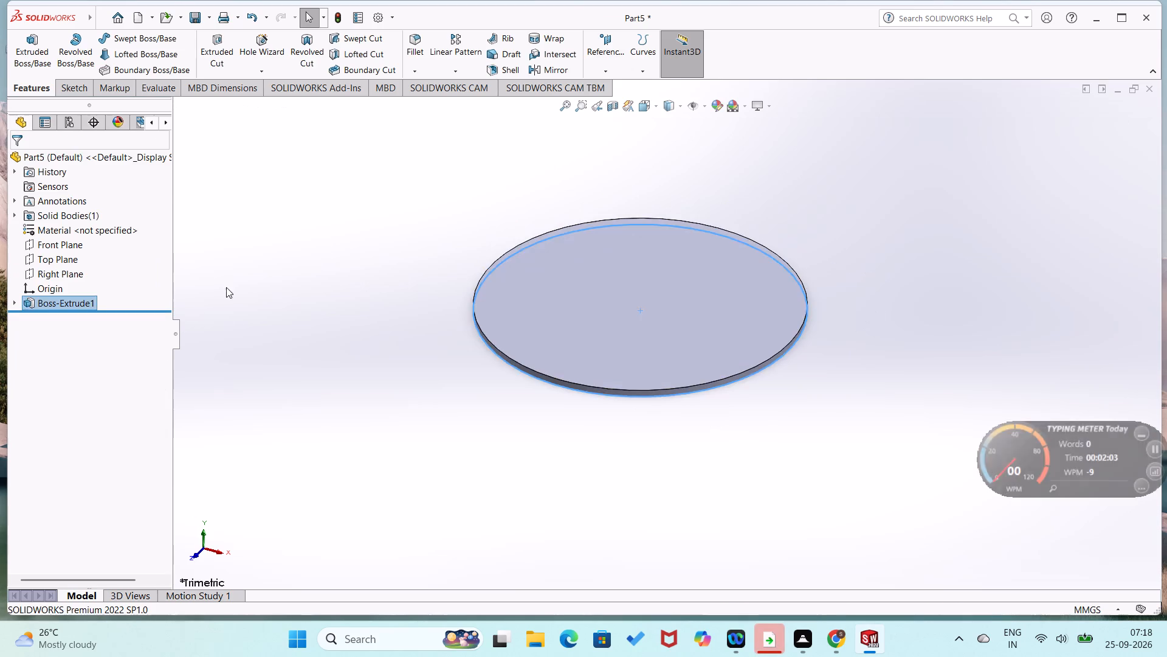
left_click(226, 287)
Sketch a circle about 71 mm in diameter centred on the origin on the base disc's upper face.
right_click(605, 345)
left_click(637, 325)
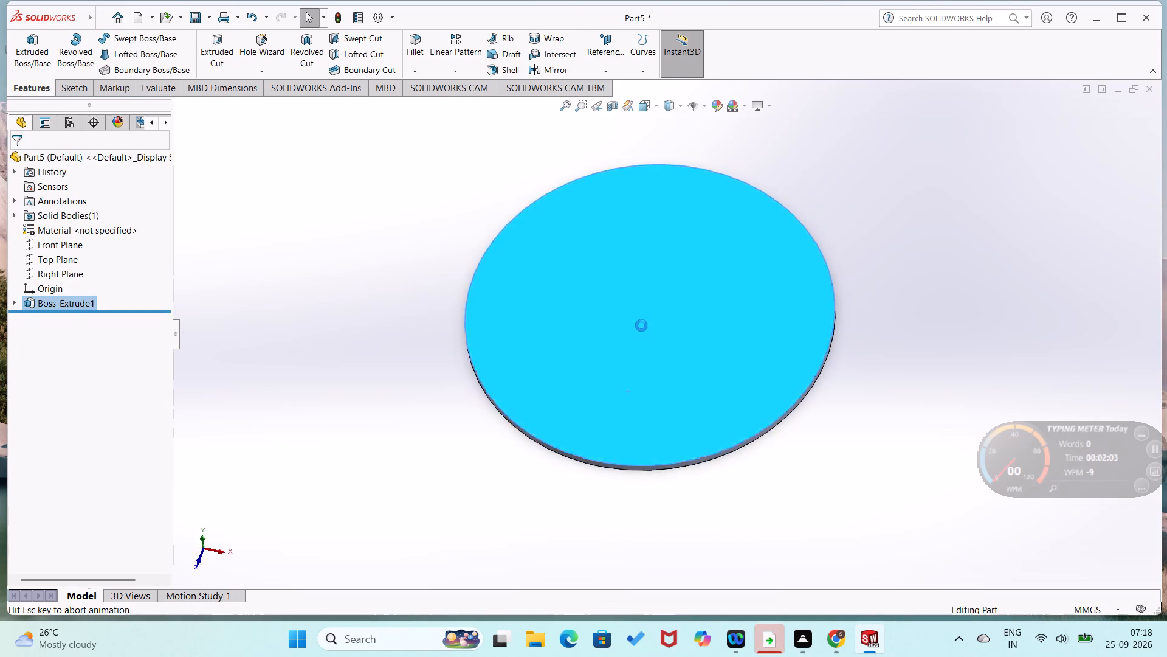
right_click_drag(328, 305, 416, 211)
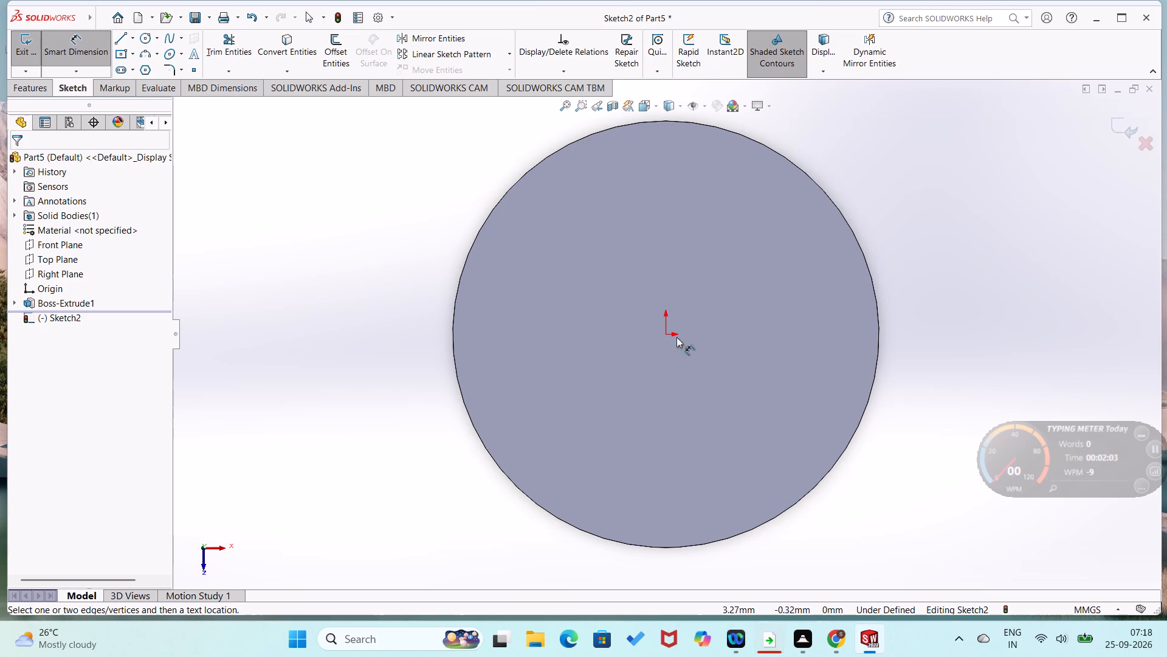
right_click_drag(459, 291, 540, 313)
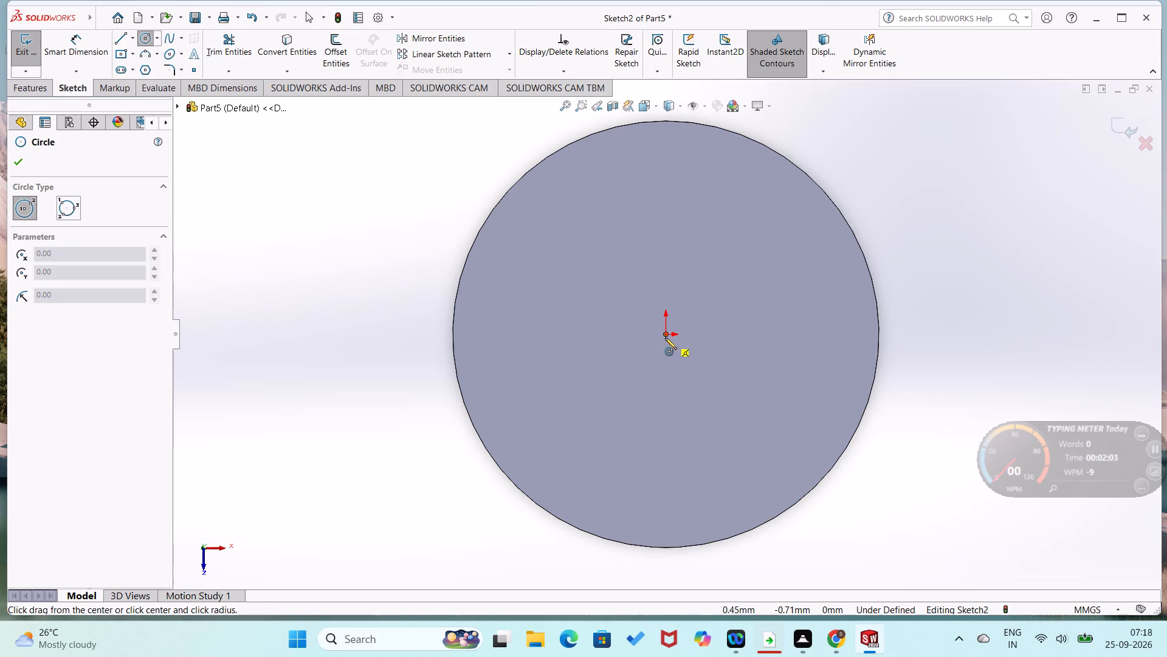
left_click(663, 335)
left_click(833, 358)
Dimension the diameter of the circle on the disc's upper face as 29 mm.
right_click_drag(842, 358, 861, 312)
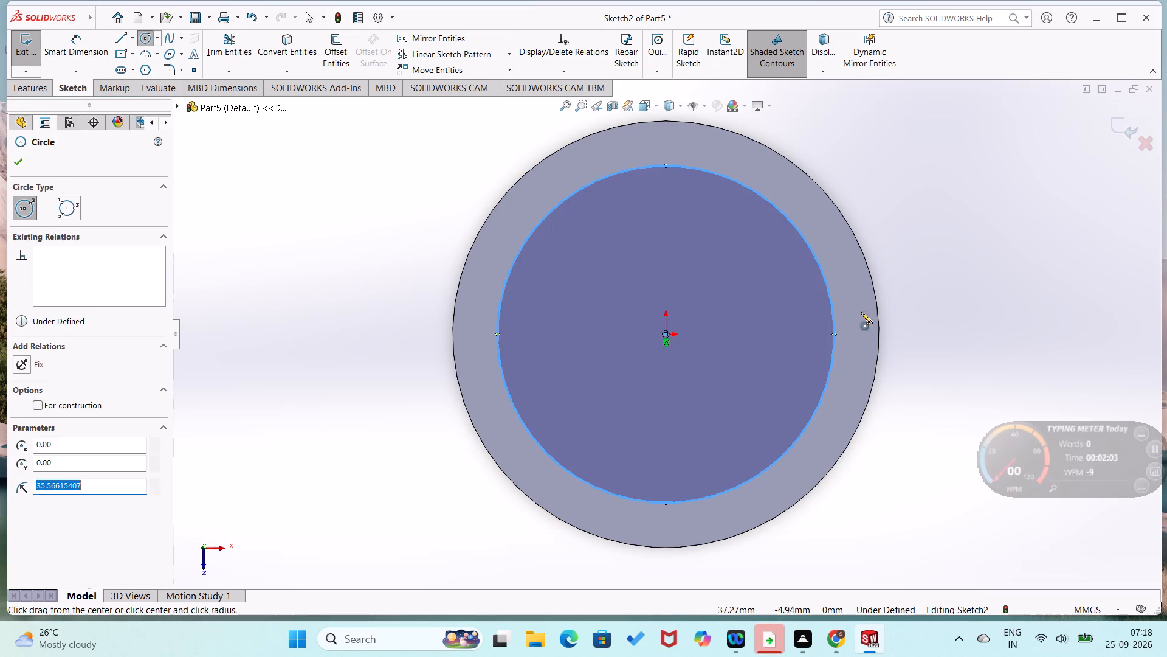
right_click_drag(861, 312, 898, 223)
left_click(836, 332)
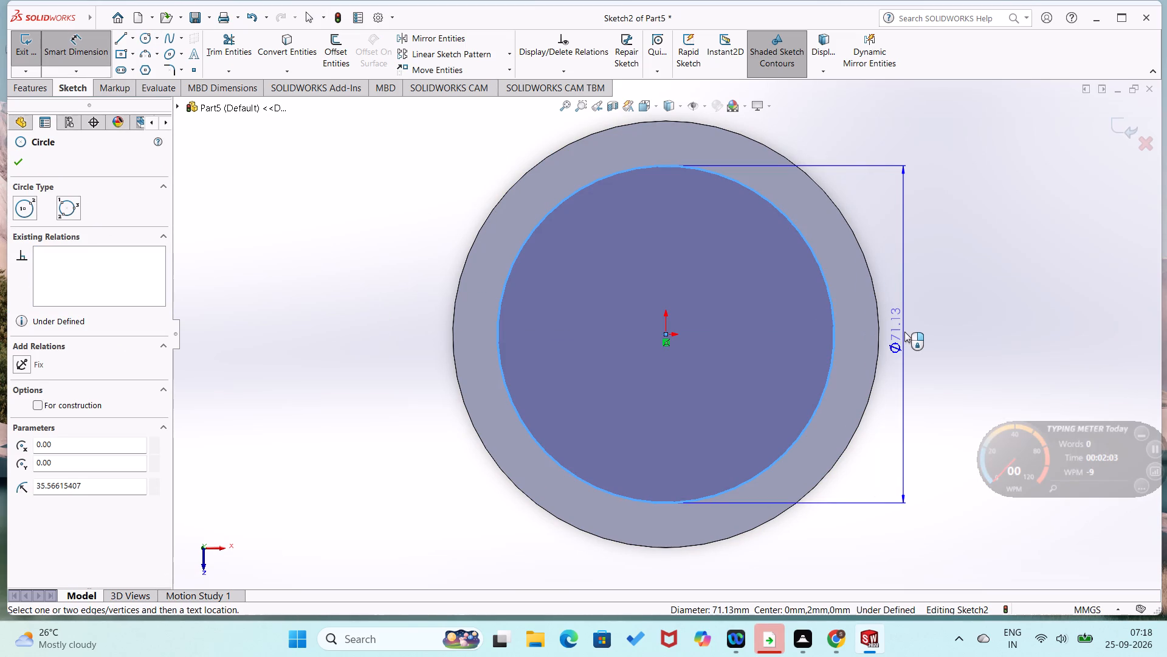
left_click(911, 332)
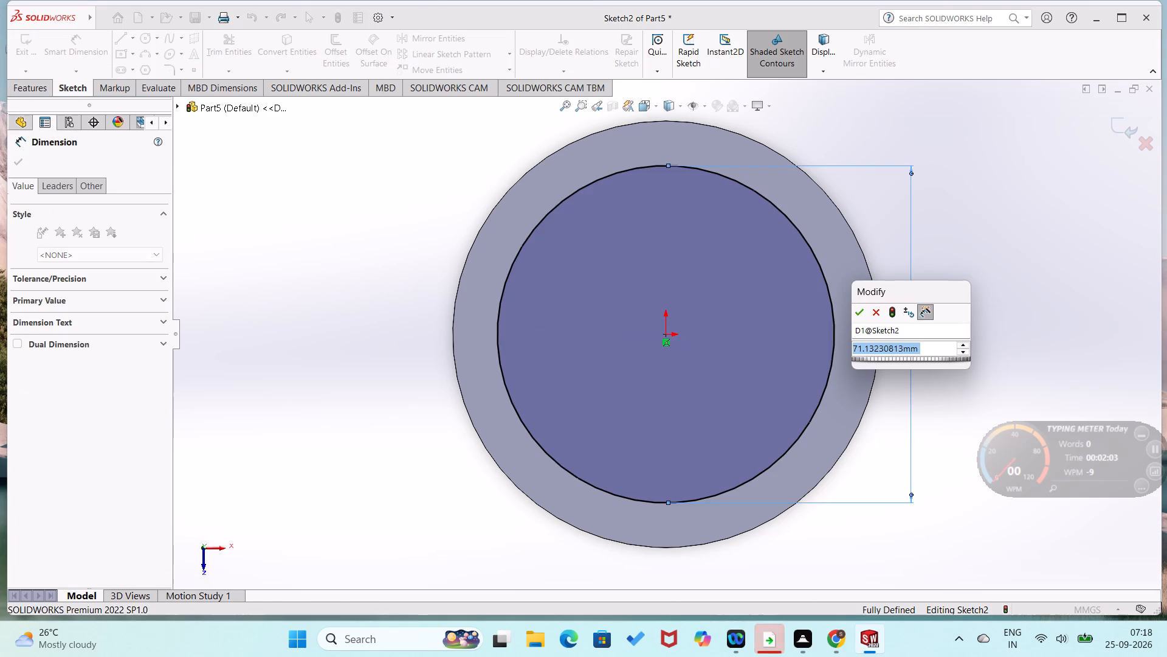
key("7")
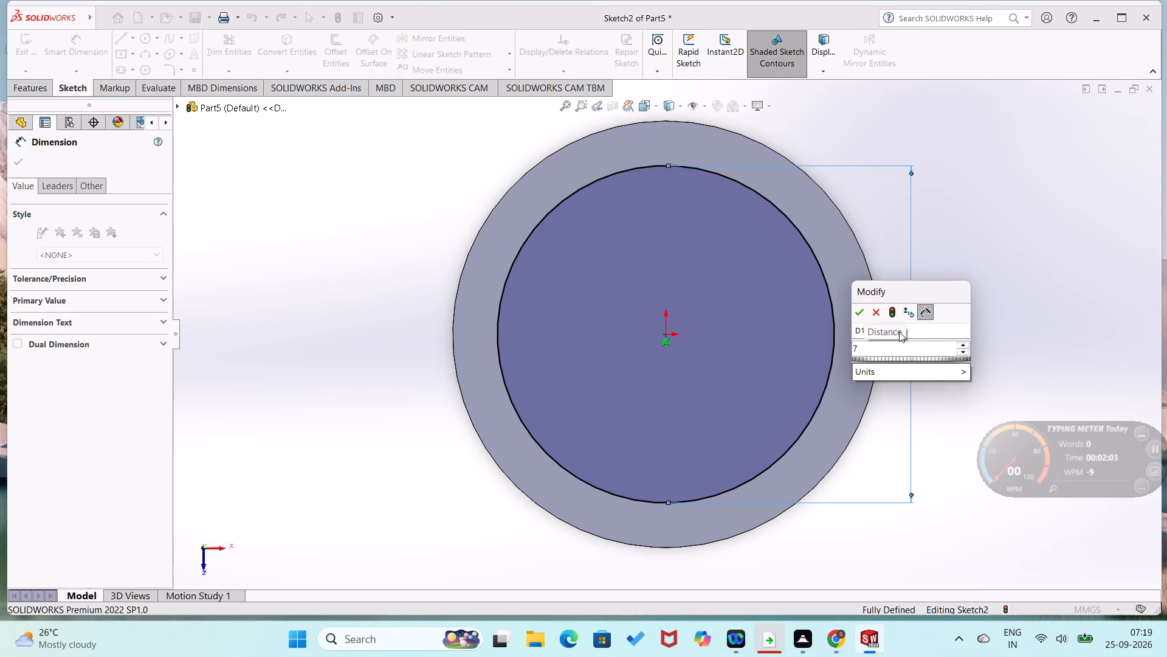
type("29")
key("BackSpace")
key("BackSpace")
key("BackSpace")
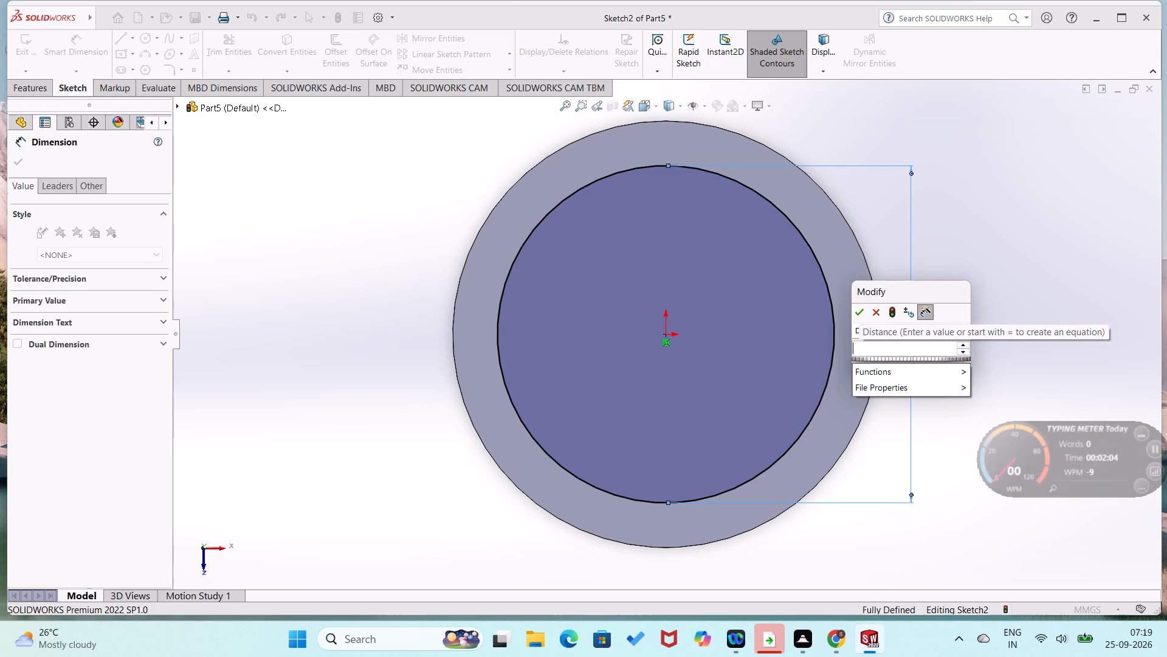
type("29")
key("Return")
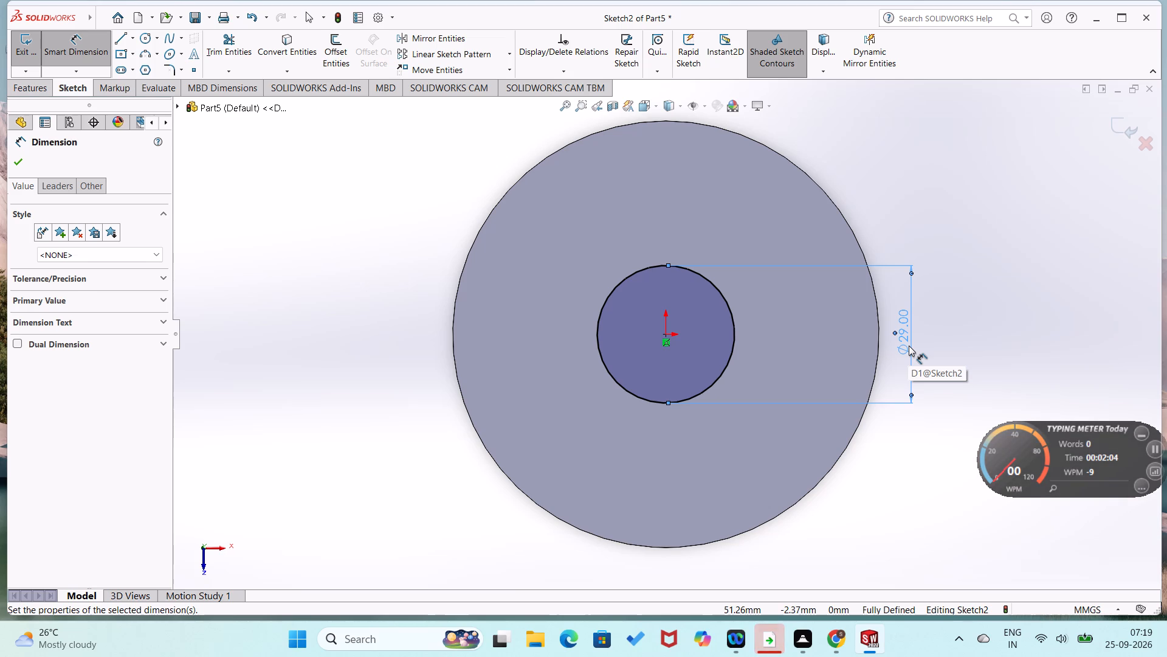
Set the diameter of the circle on the disc's upper face to 58 mm.
double_click(909, 345)
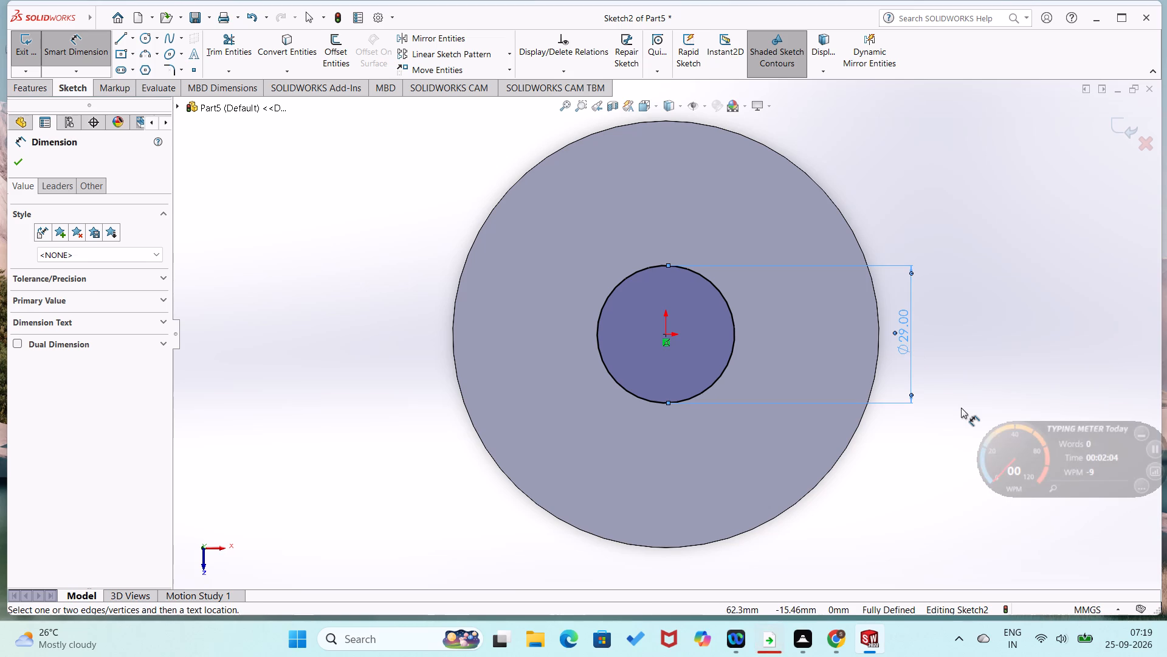
triple_click(906, 327)
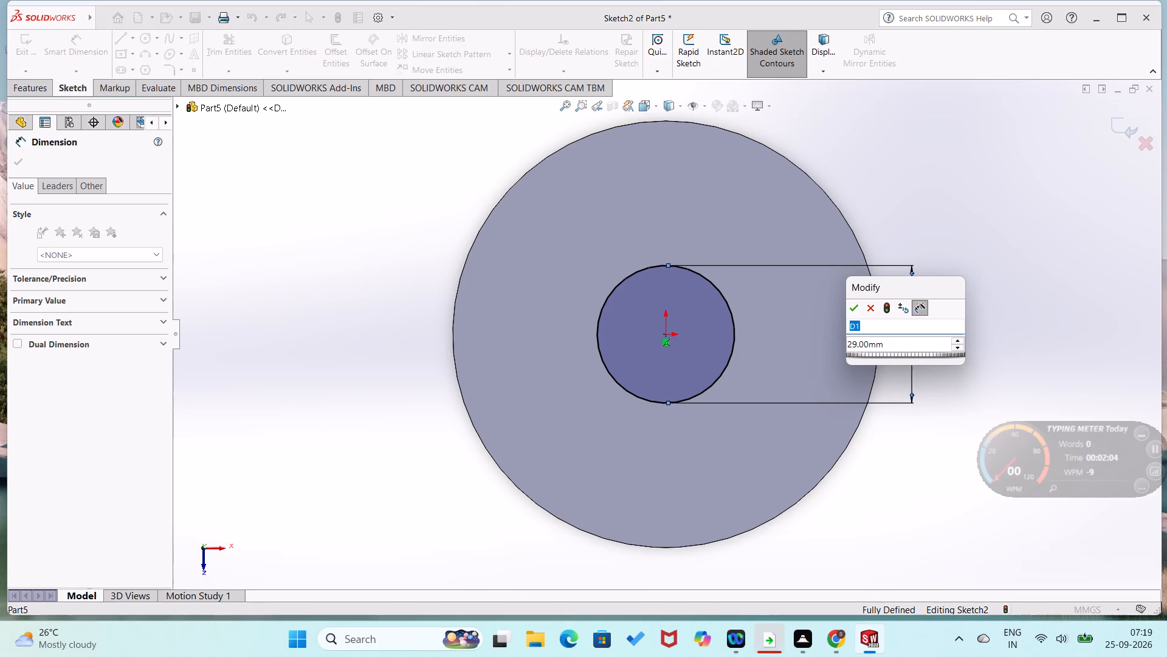
type("58")
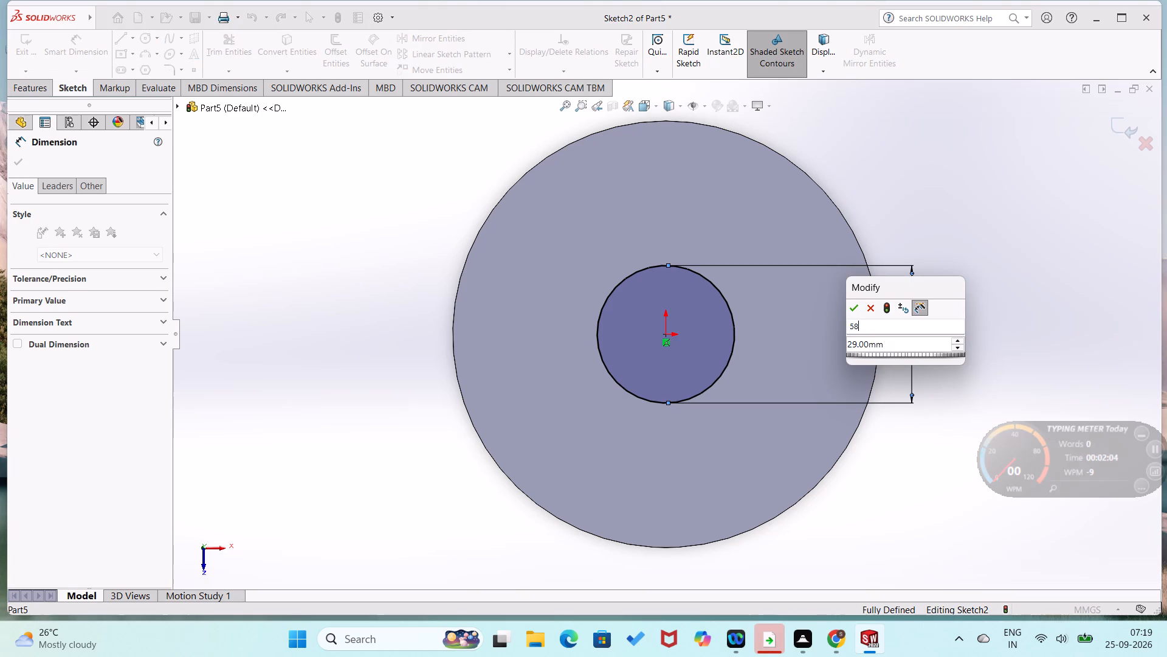
key("ctrl+z")
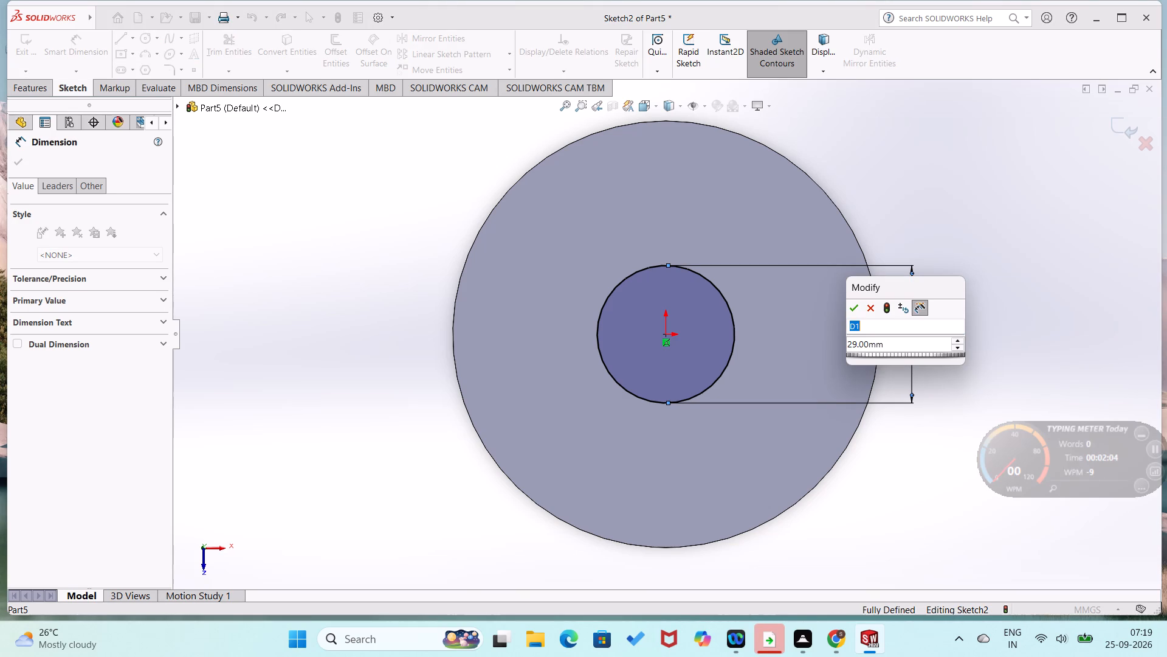
key("Escape")
double_click(904, 328)
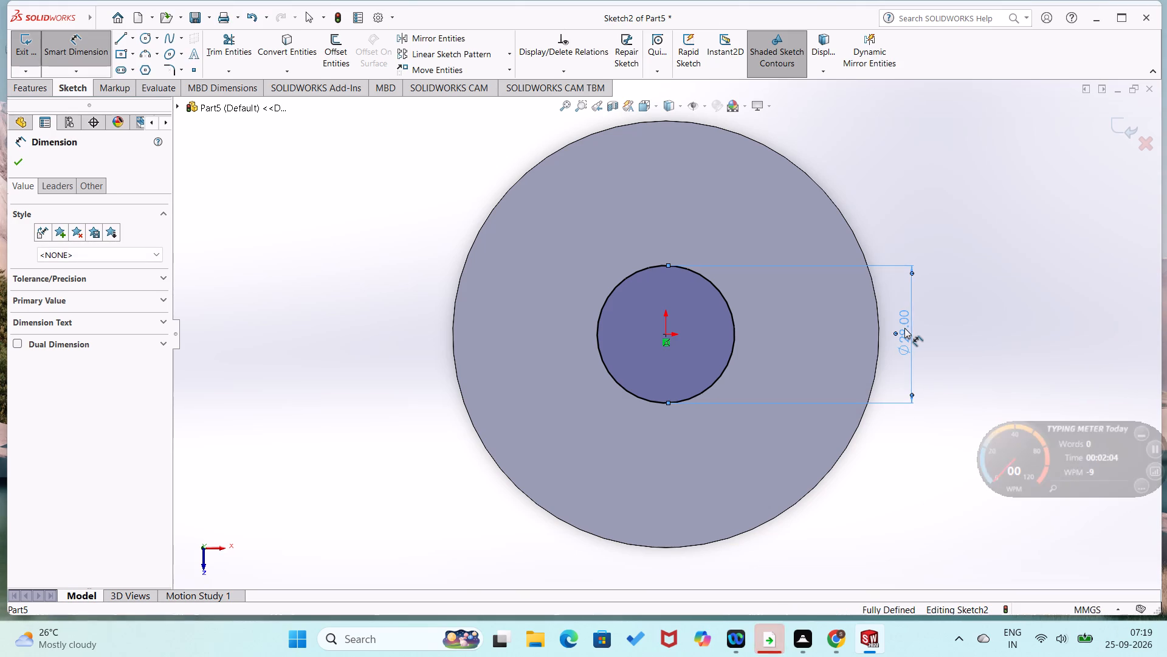
type("58")
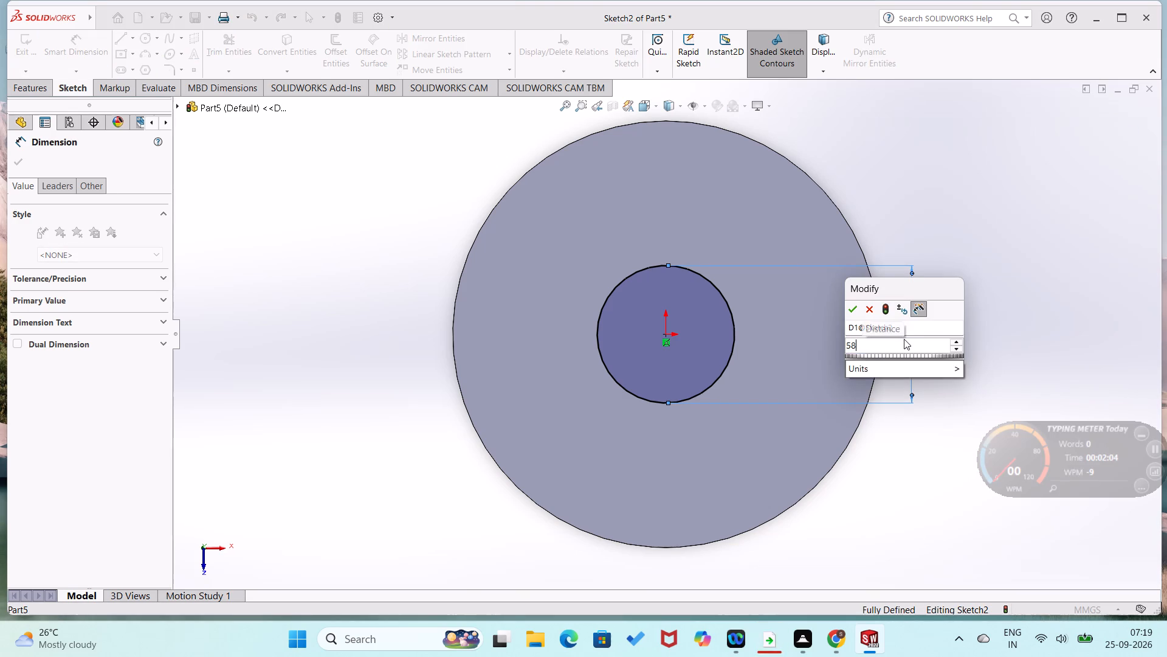
key("Return")
left_click(999, 333)
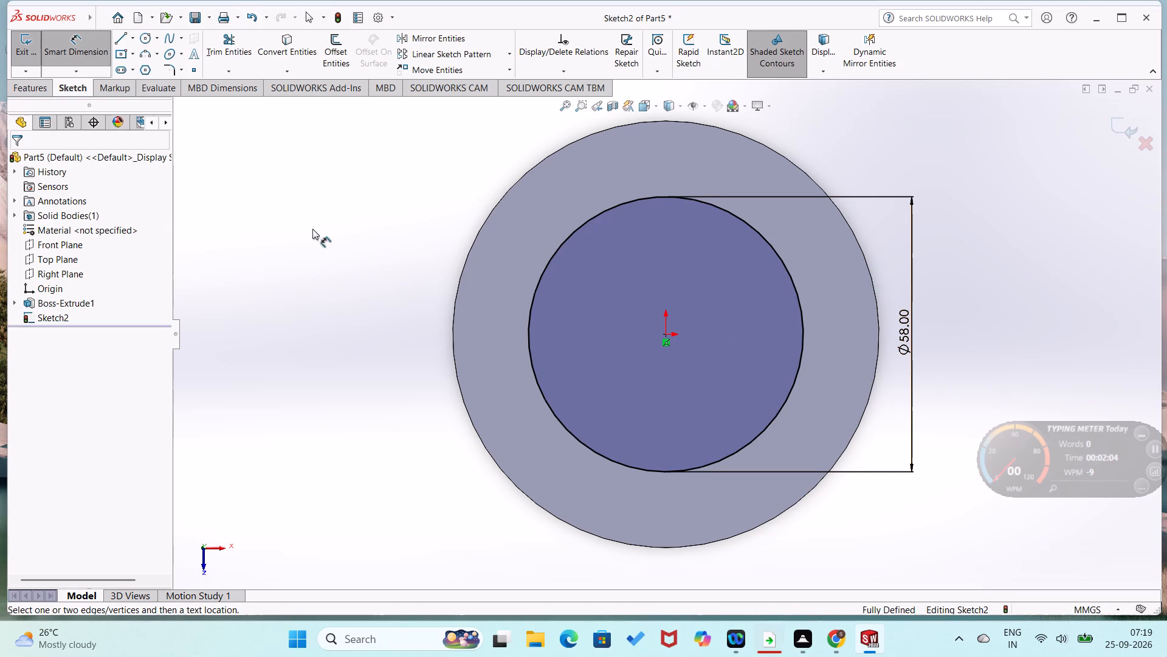
Cut-extrude the 58 mm circle blind 2 mm deep through the disc to form a flat ring.
left_click(26, 84)
left_click(212, 52)
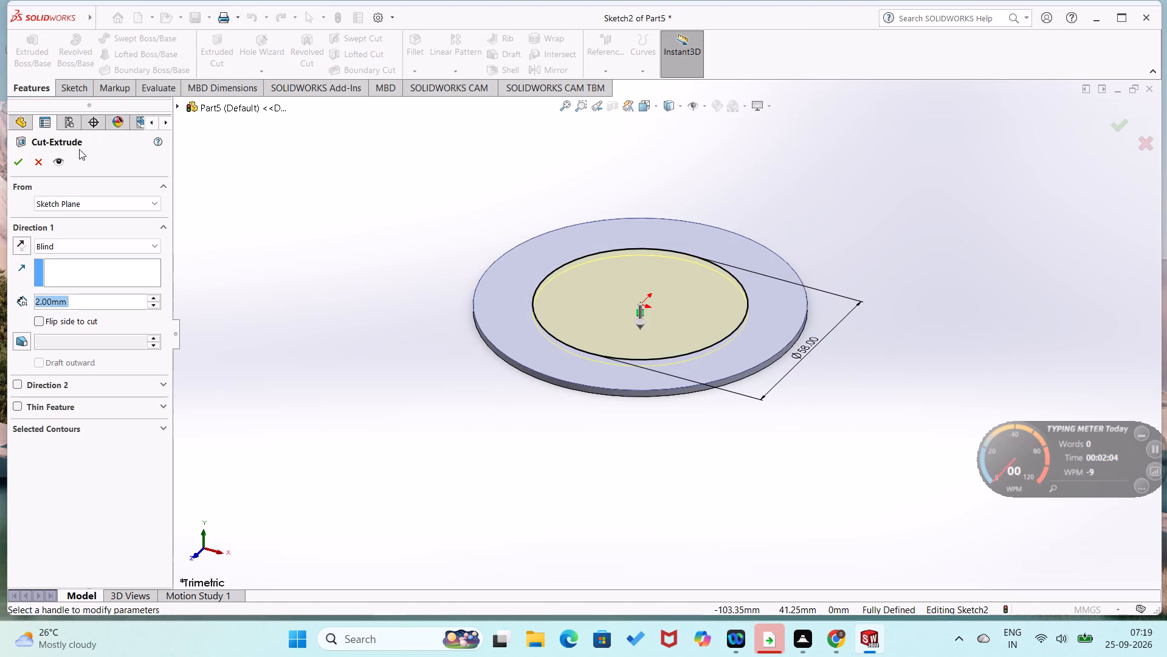
left_click(19, 160)
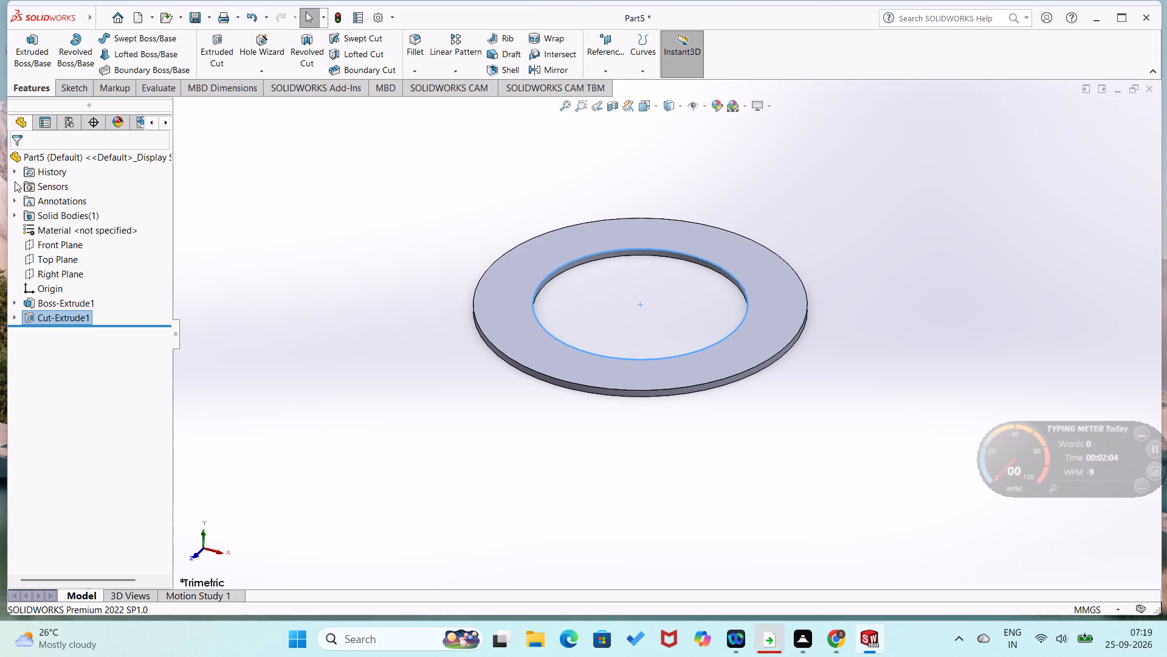
left_click(270, 311)
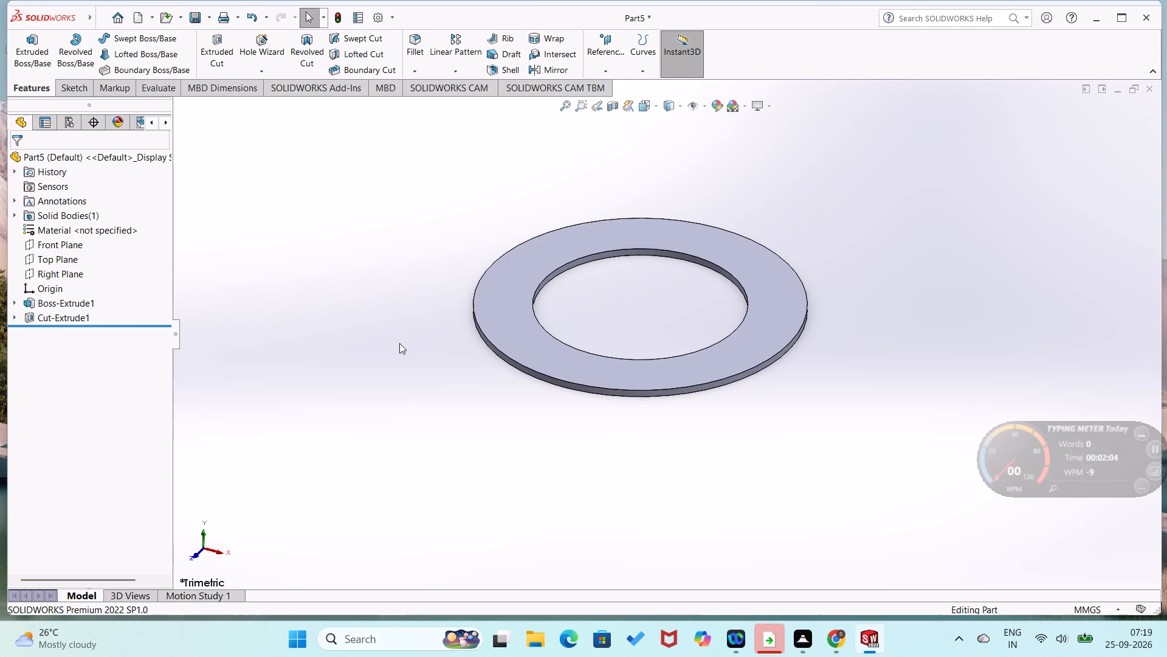
Sketch a circle about 71 mm in diameter centred on the origin on the ring's upper face.
right_click(503, 328)
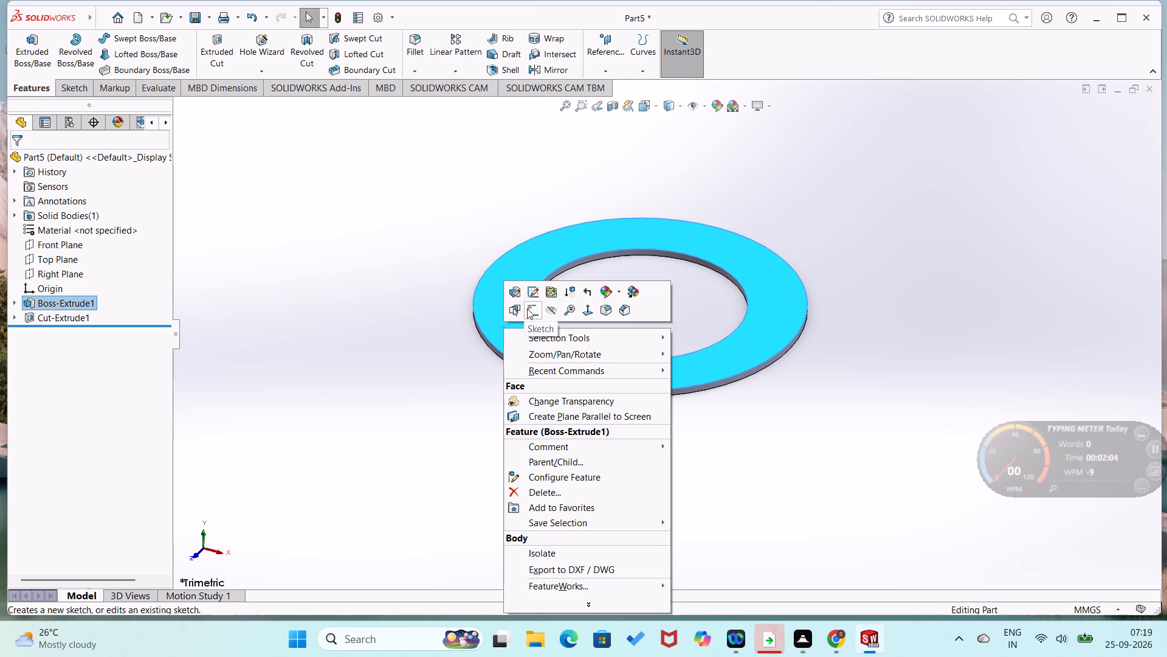
left_click(527, 308)
right_click_drag(362, 338, 267, 401)
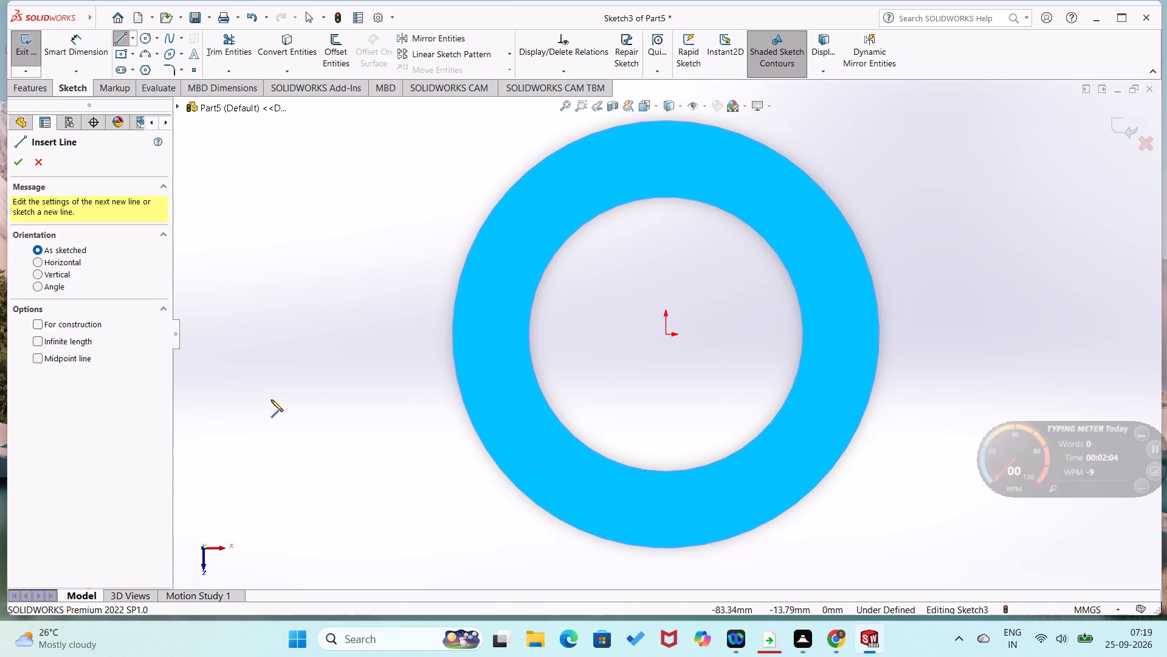
right_click_drag(281, 397, 433, 395)
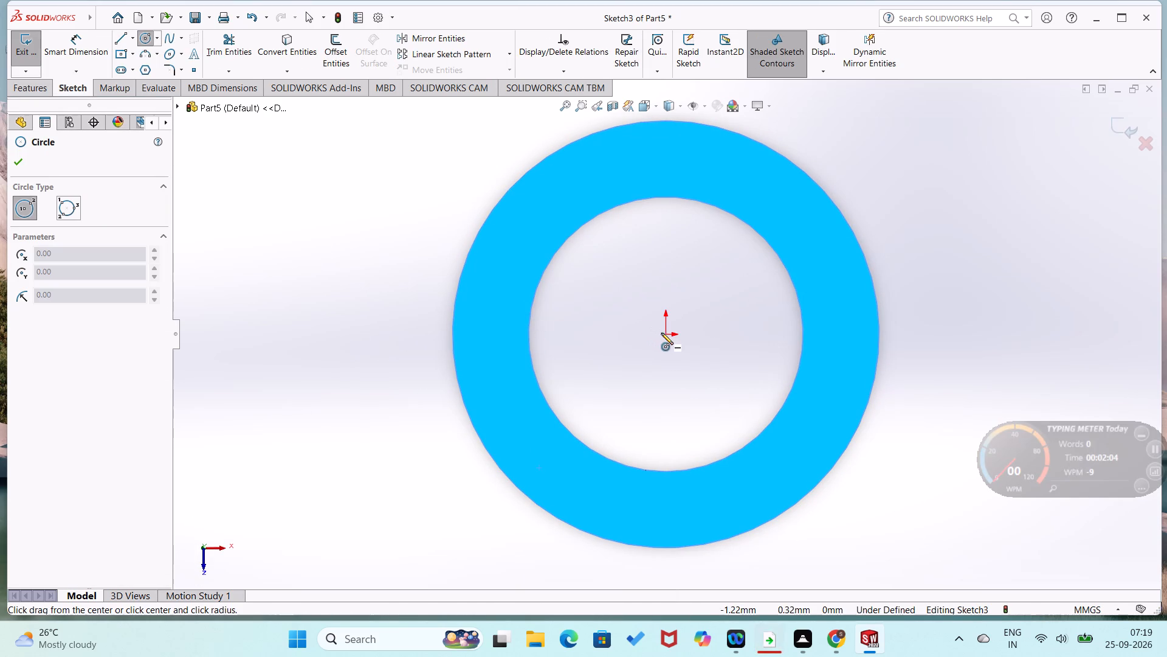
left_click(666, 336)
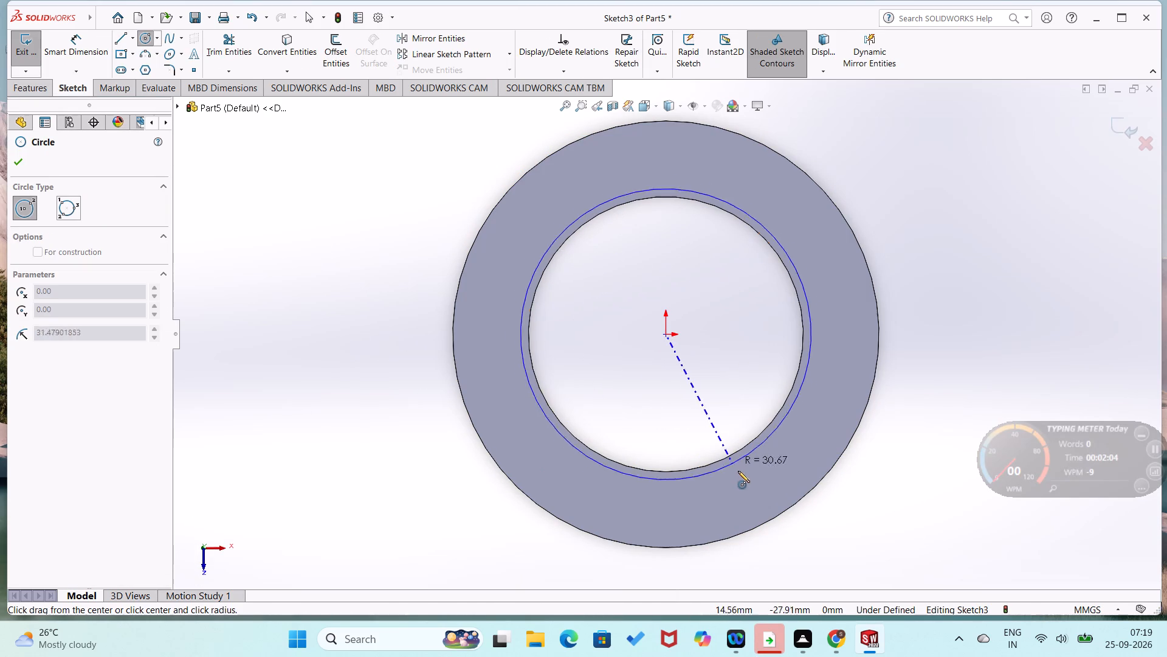
left_click(746, 483)
Dimension the diameter of the new circle on the ring's face as 72 mm.
right_click_drag(807, 460, 833, 363)
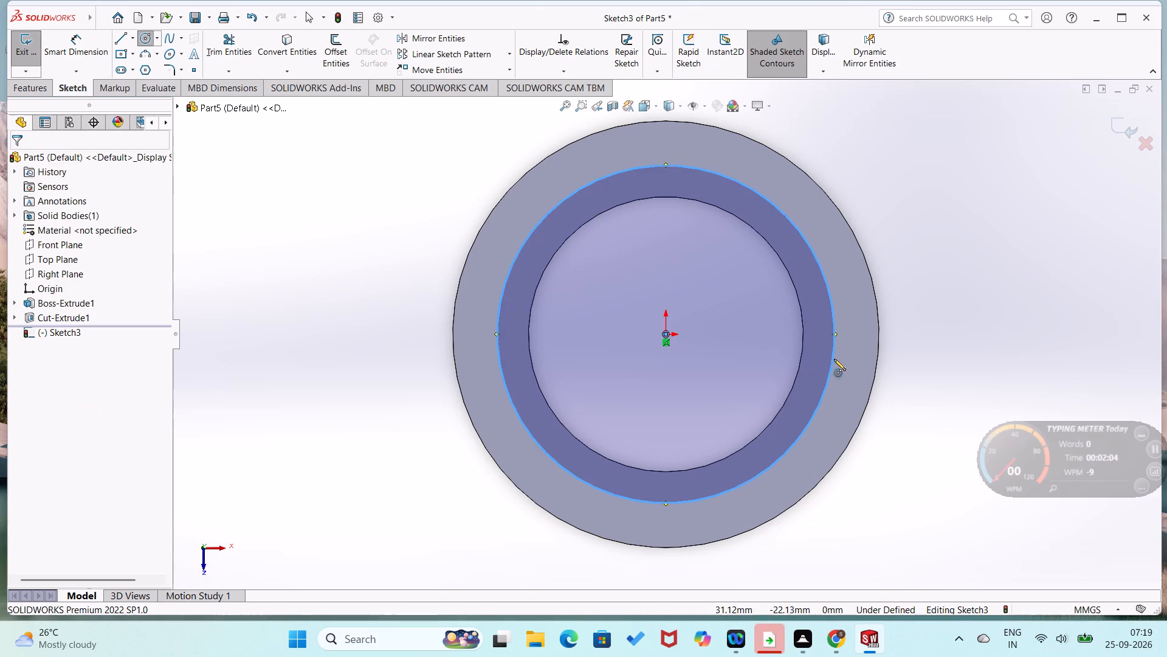
left_click(827, 392)
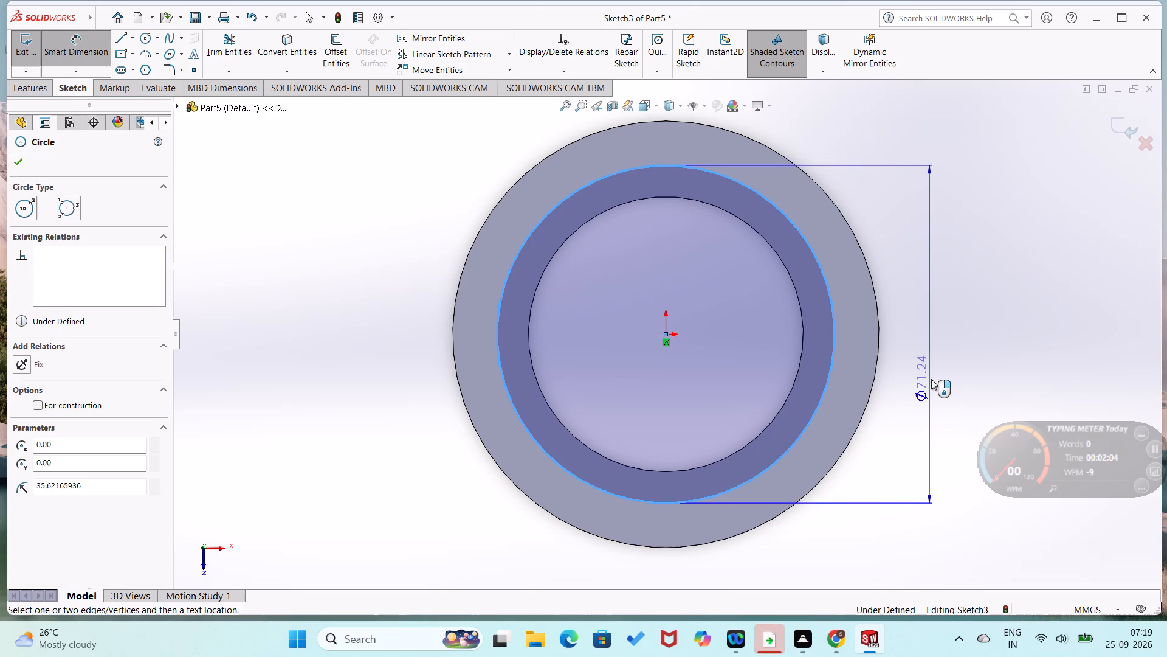
left_click(932, 378)
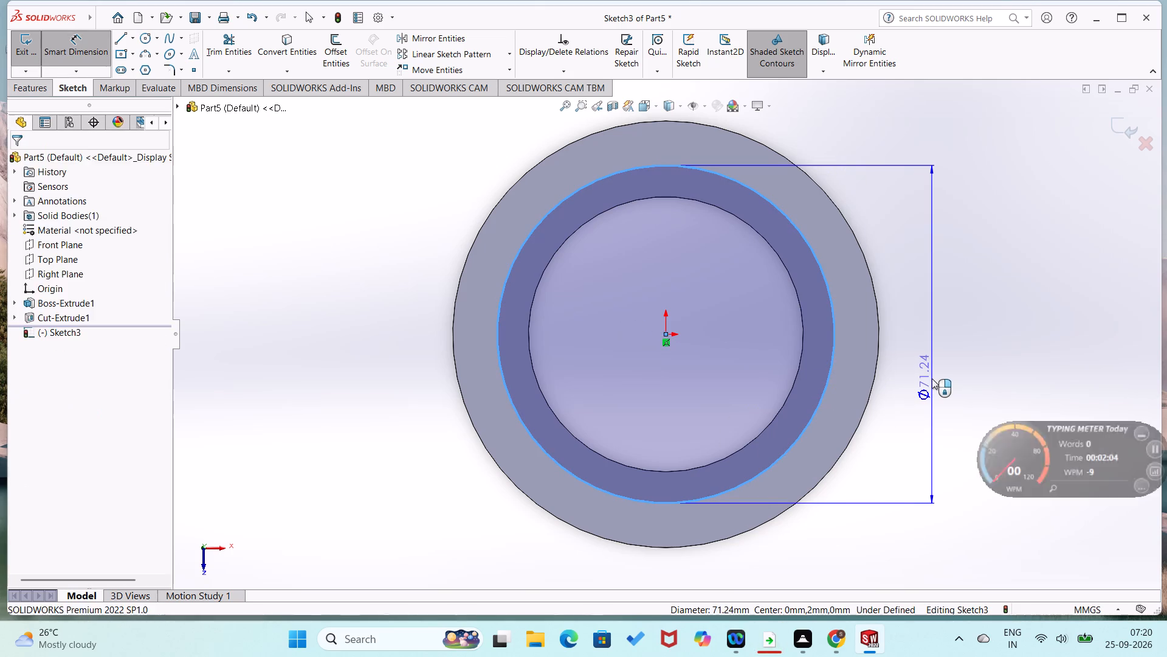
type("72")
key("Return")
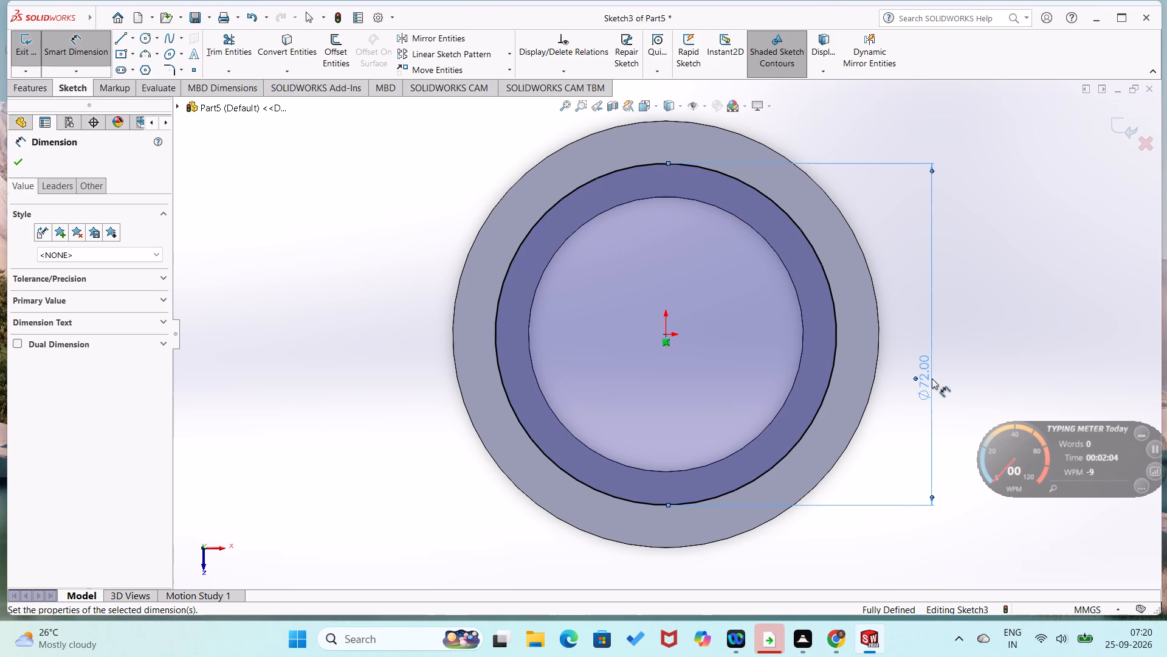
Convert the 72 mm circle to construction geometry.
right_click(932, 378)
left_click(968, 361)
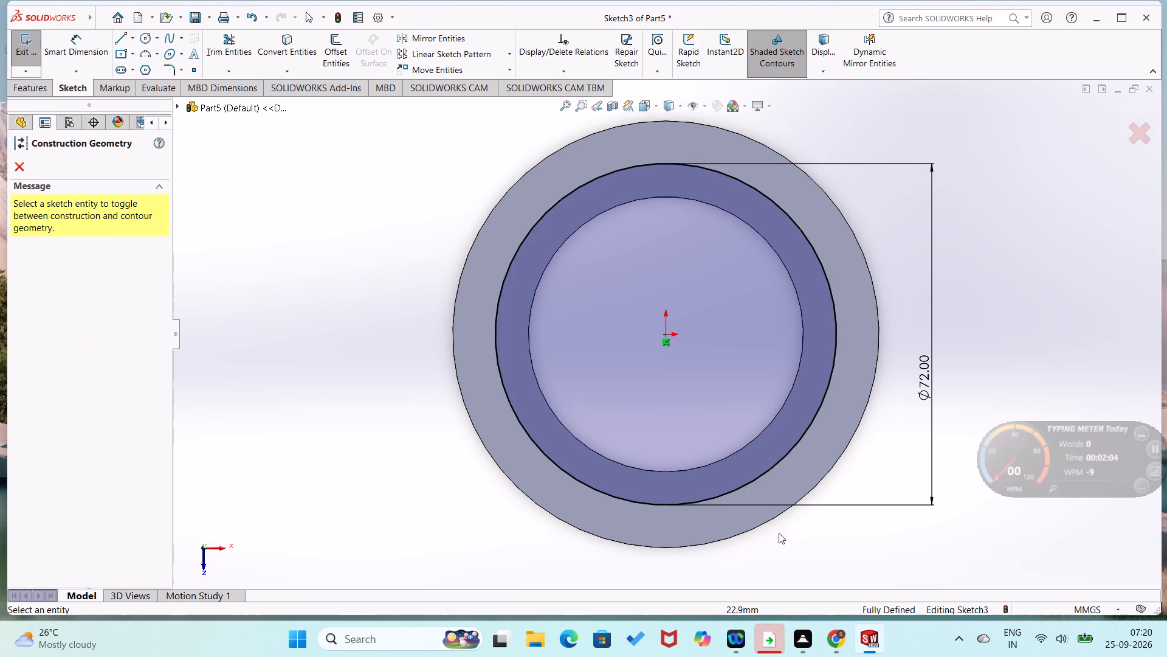
left_click(763, 476)
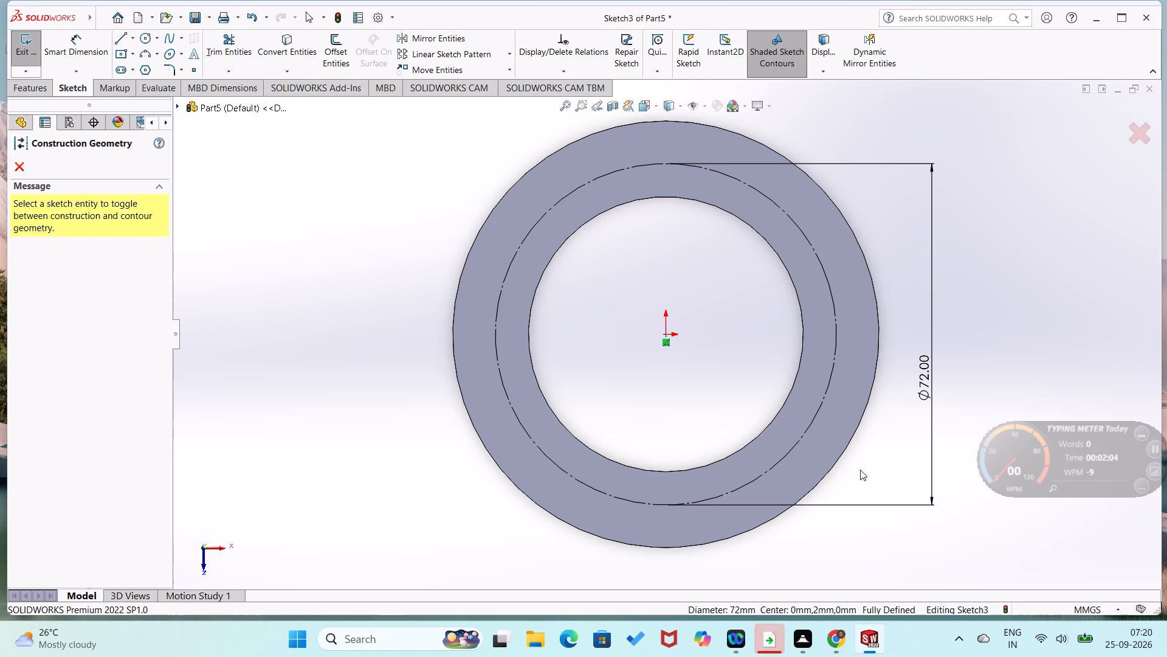
Sketch a 45 mm horizontal construction line from the origin to the ring's outer edge on the negative X side.
right_click_drag(402, 343, 278, 363)
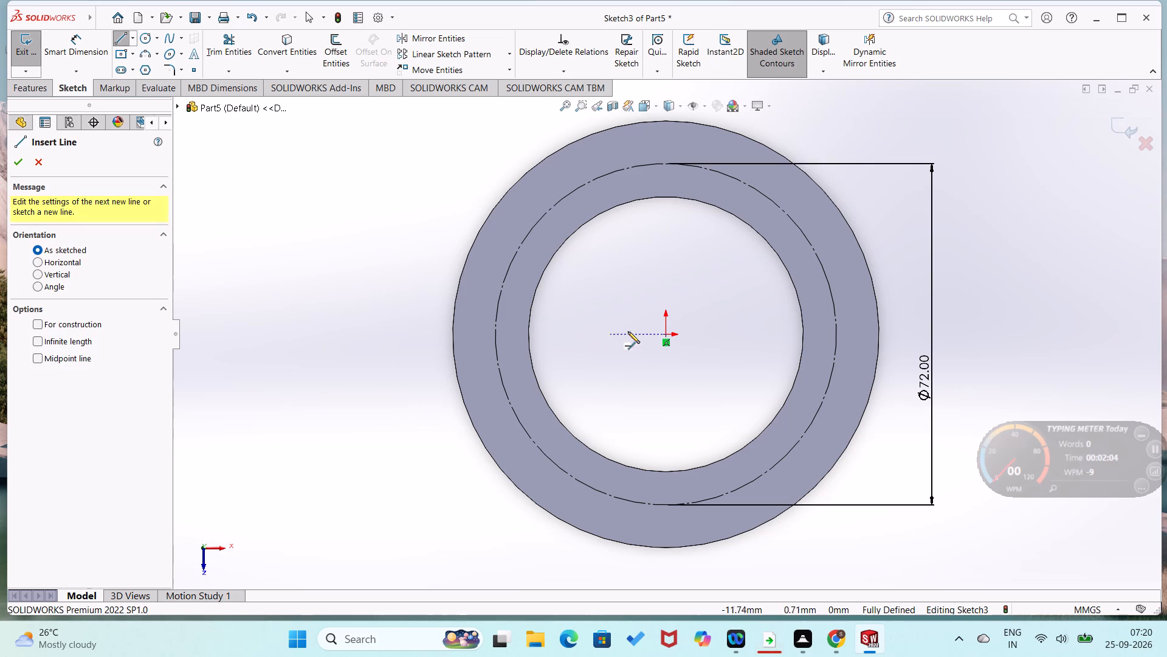
left_click(663, 333)
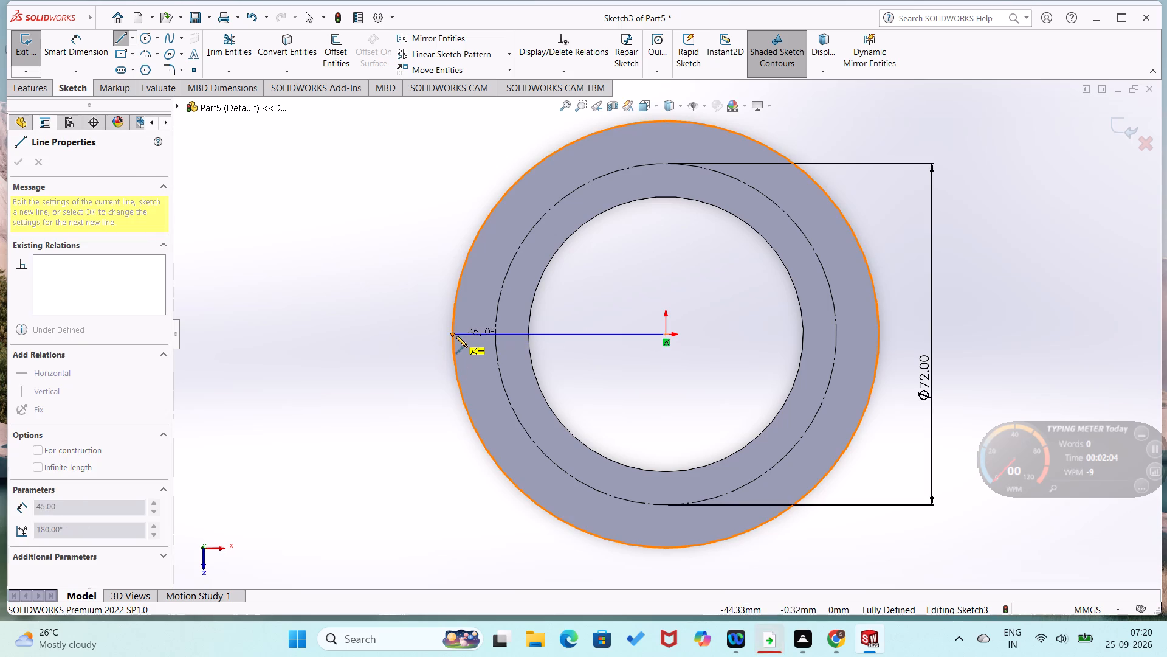
left_click(451, 335)
right_click_drag(404, 361, 402, 285)
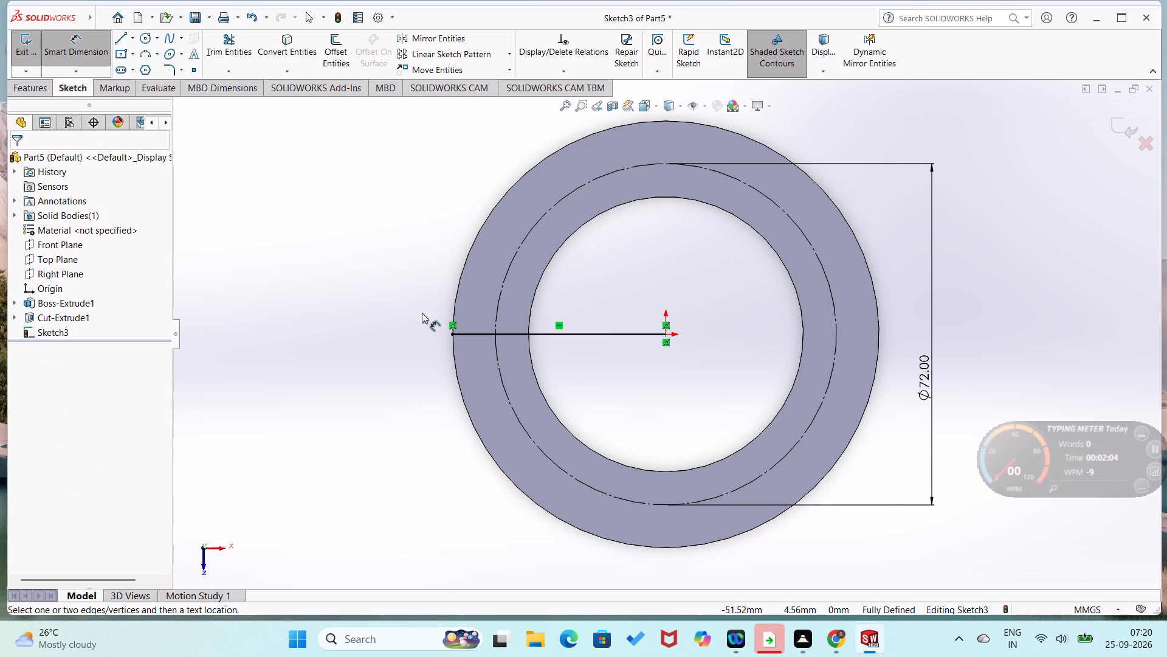
right_click(429, 328)
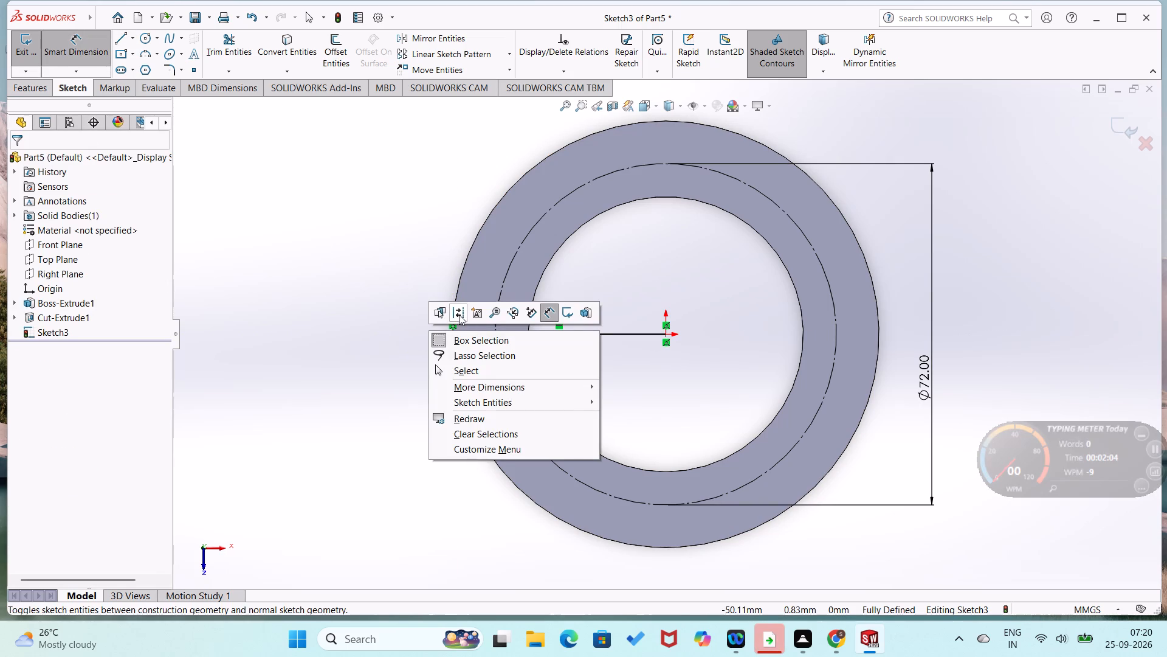
left_click(459, 315)
left_click(552, 335)
left_click(386, 358)
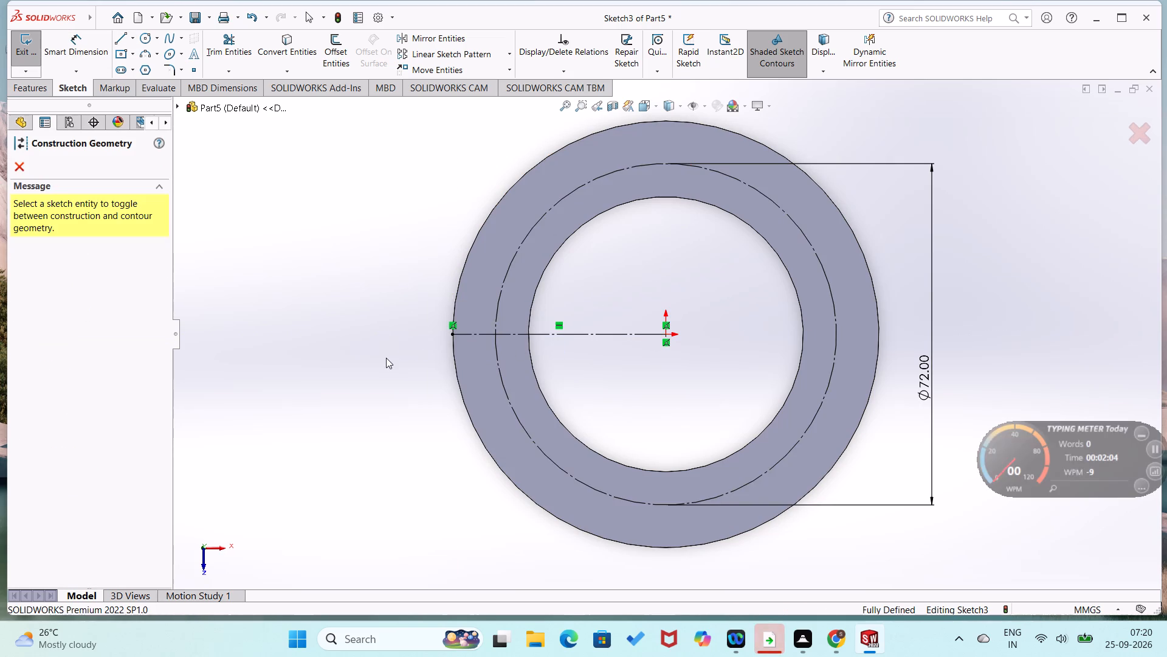
Sketch a circle about 3.3 mm in diameter centred where the 72 mm construction circle crosses the horizontal construction line.
scroll(394, 356, "down", 3)
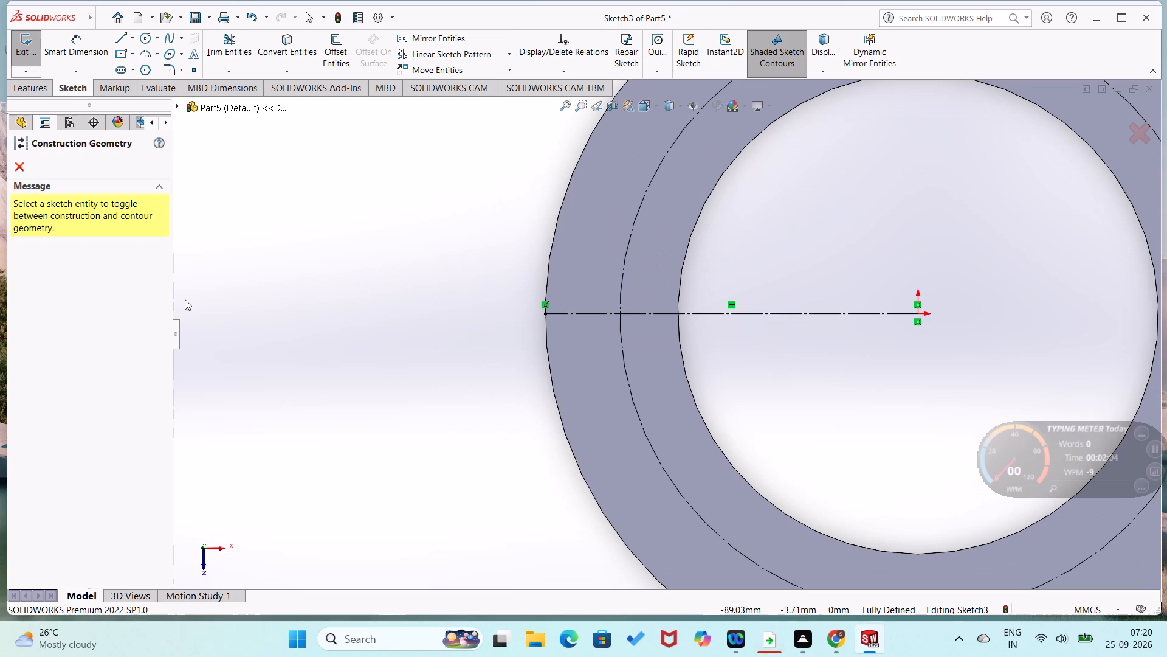
right_click_drag(236, 231, 342, 271)
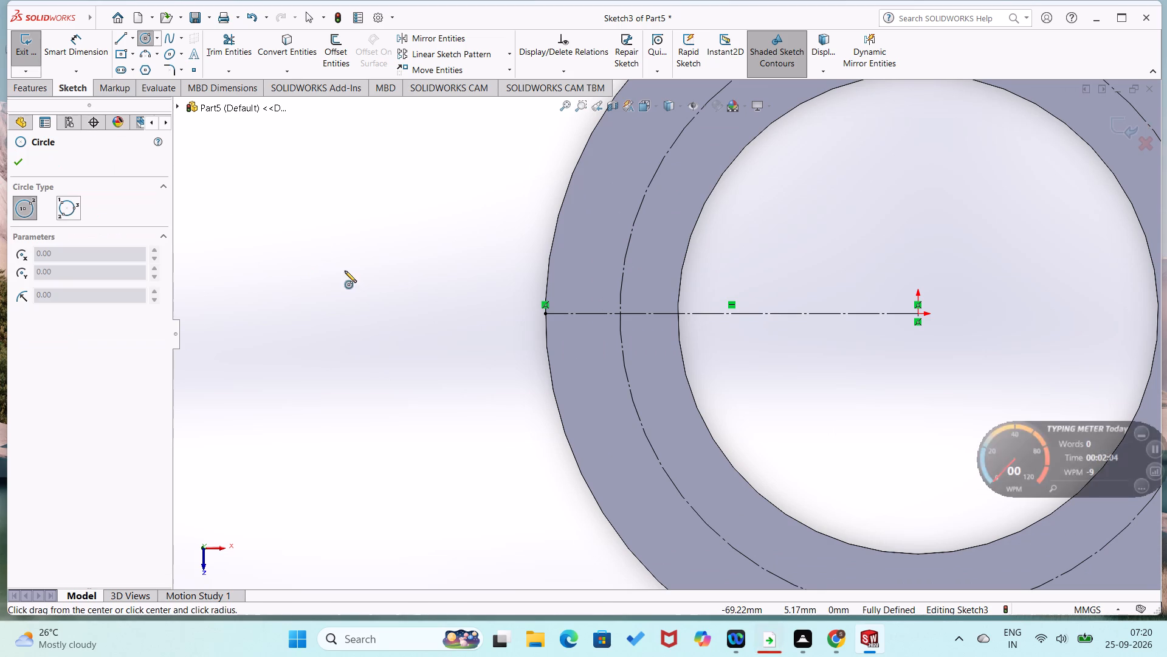
left_click(620, 314)
left_click(621, 300)
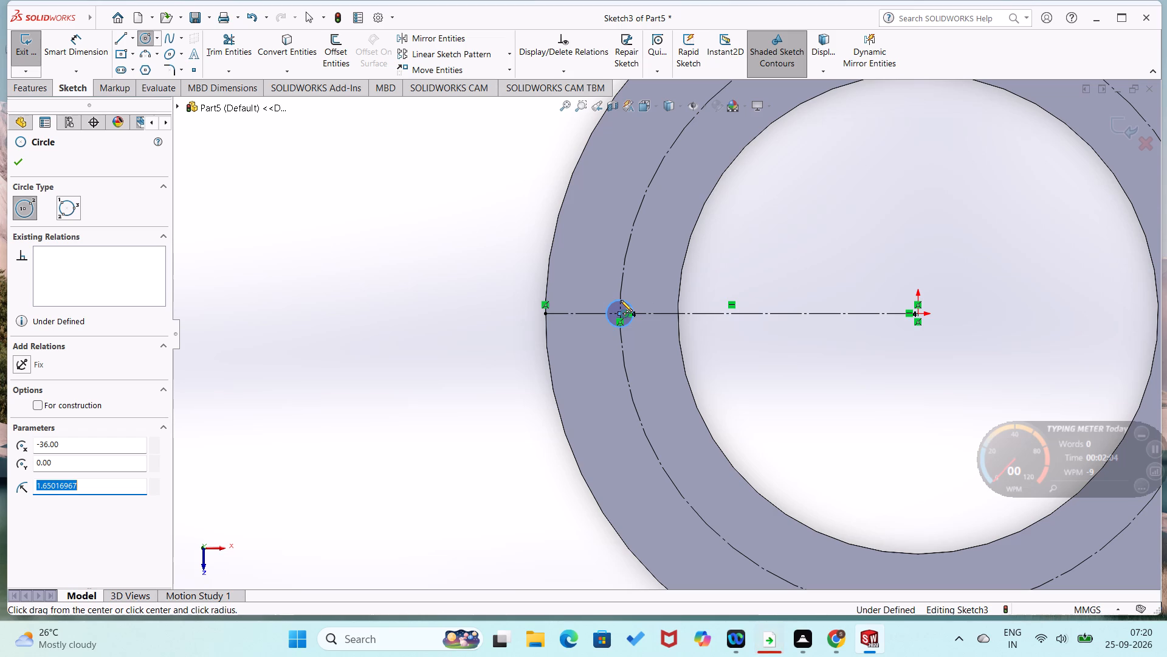
Dimension the diameter of the small circle on the 72 mm construction circle as 3 mm.
right_click_drag(483, 372, 458, 199)
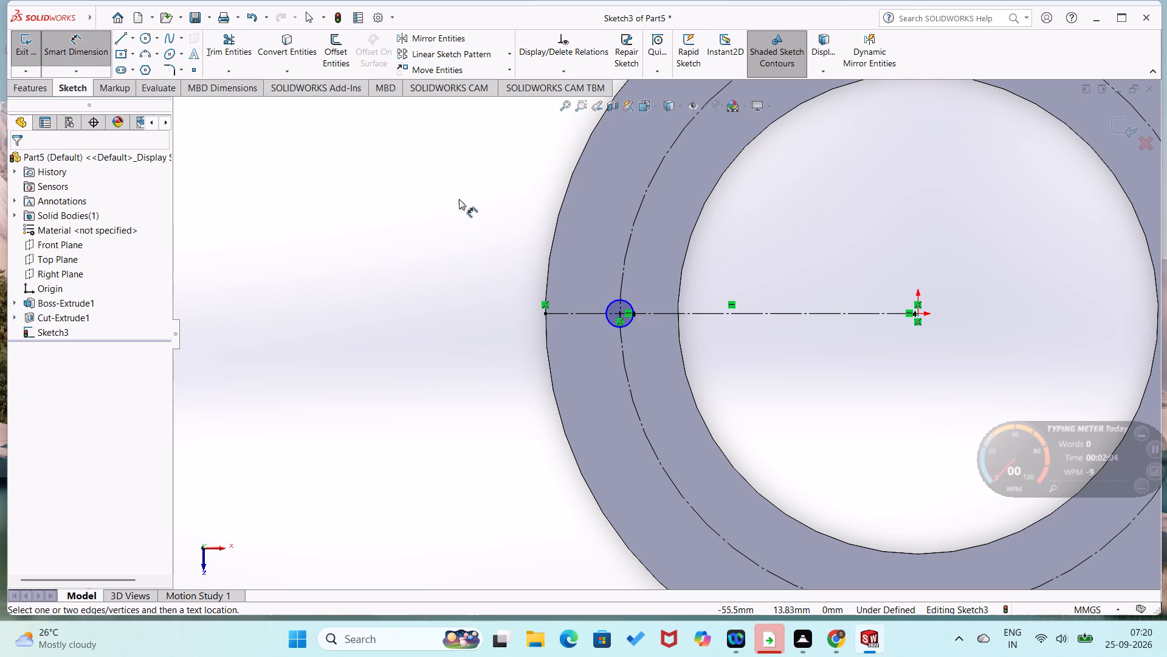
left_click(611, 302)
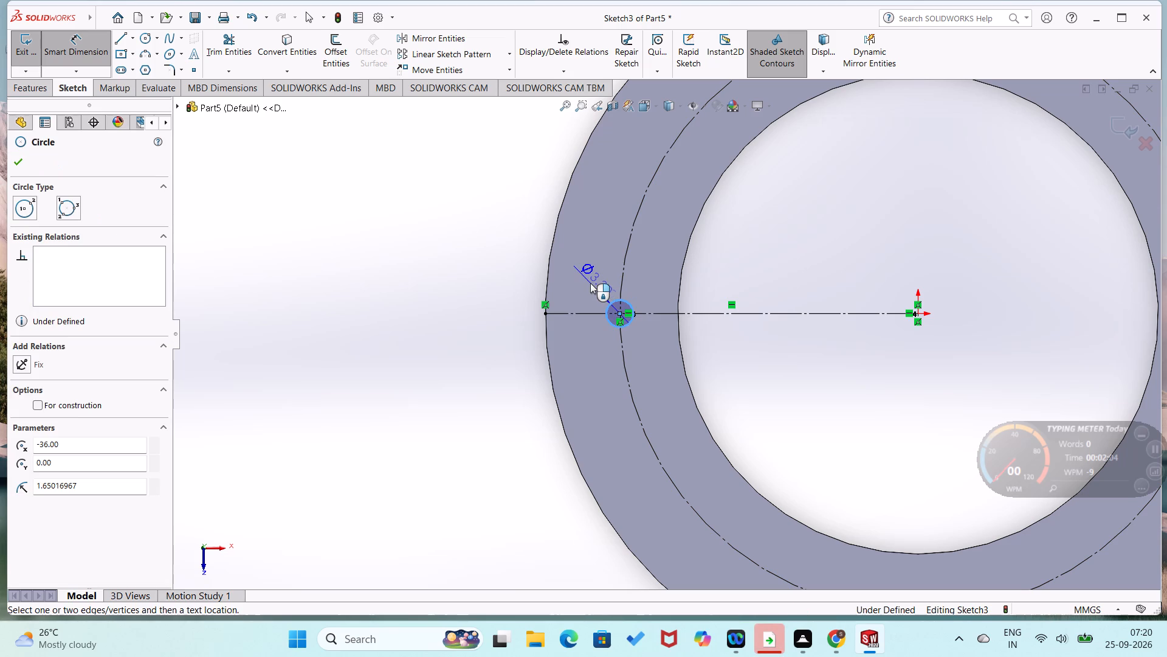
left_click(590, 283)
key("3")
key("Return")
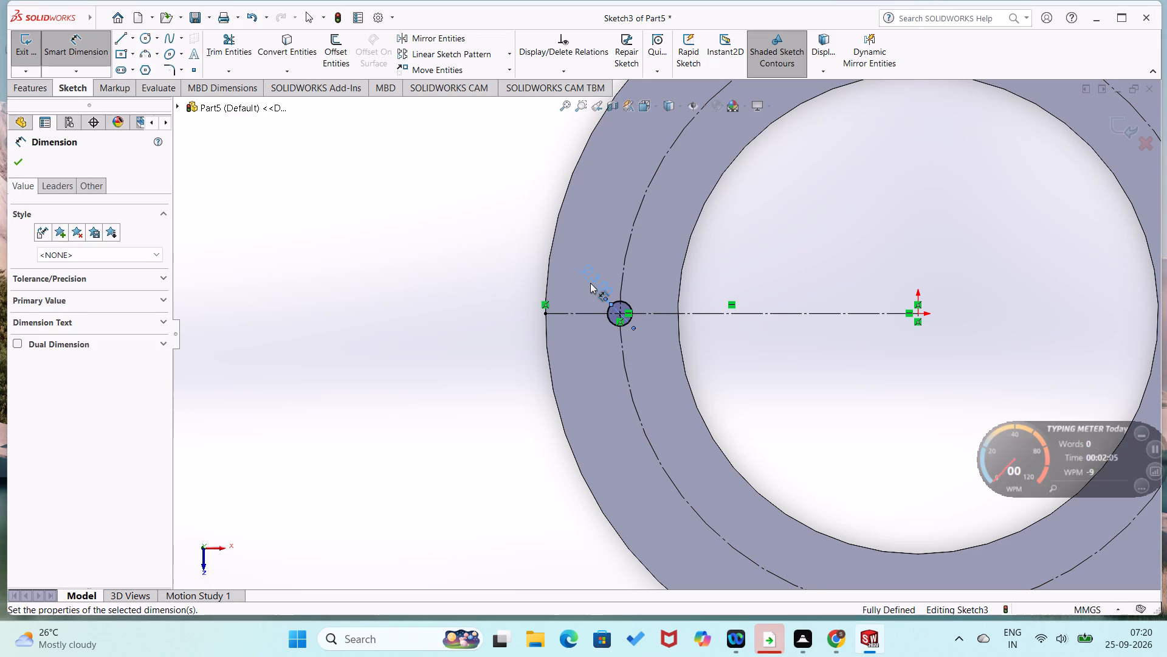
left_click(429, 321)
Create a circular sketch pattern of the 3 mm circle around the origin with 6 equally spaced instances over 360 degrees.
scroll(429, 321, "up", 2)
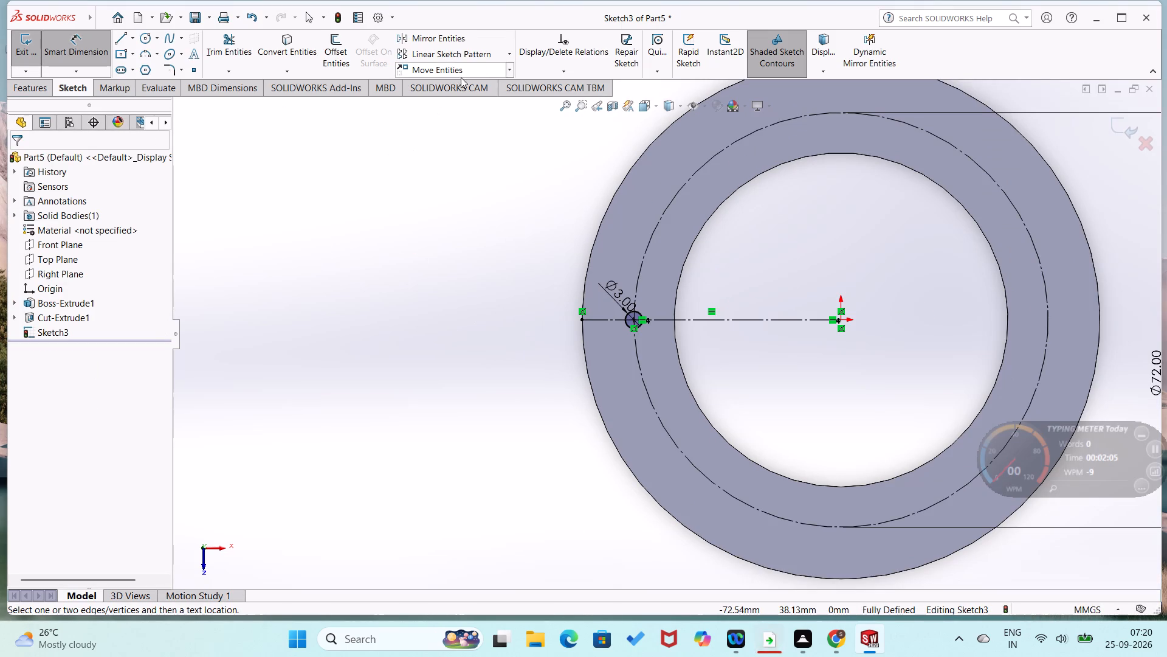
left_click(509, 52)
left_click(512, 80)
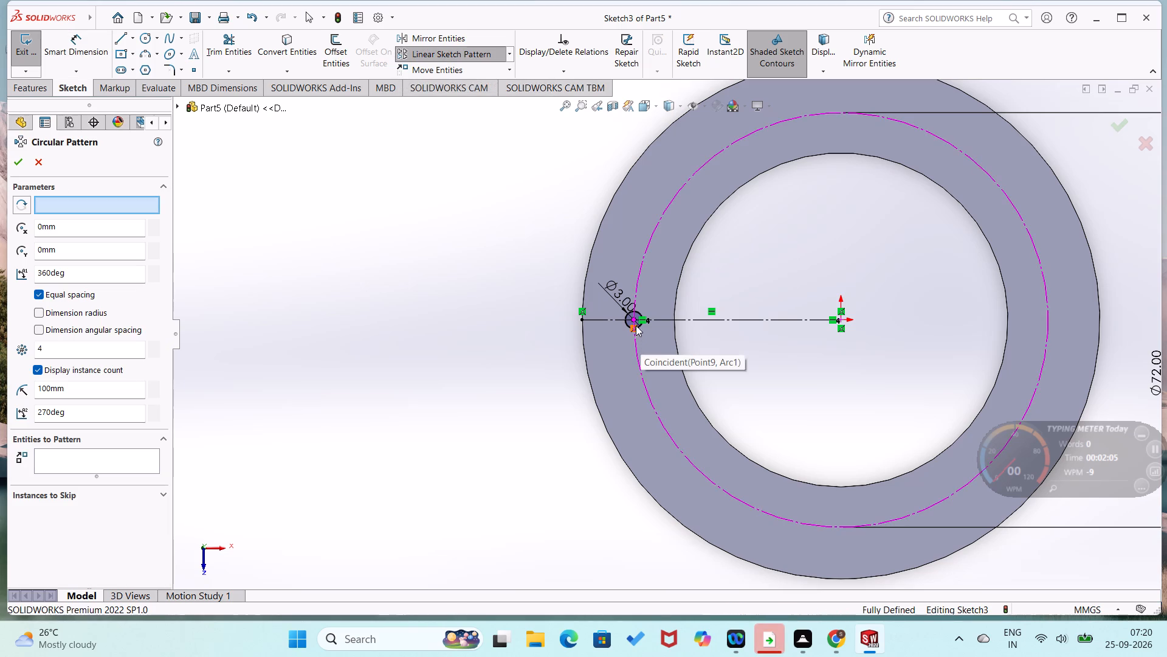
scroll(636, 322, "down", 4)
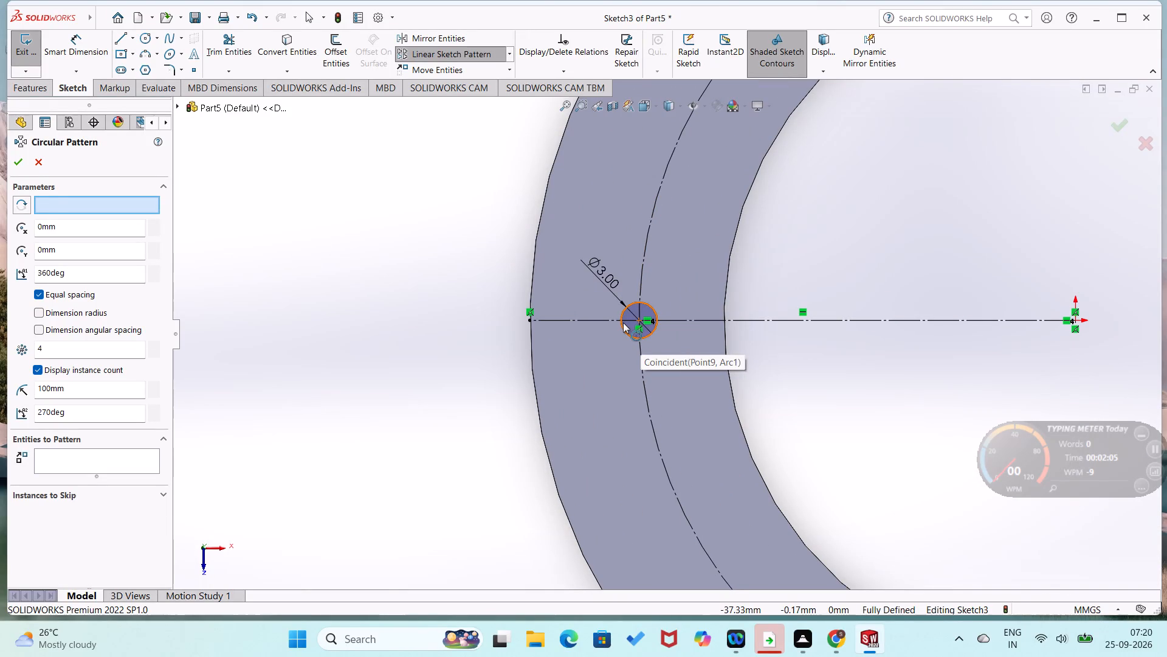
left_click(623, 322)
scroll(478, 402, "up", 5)
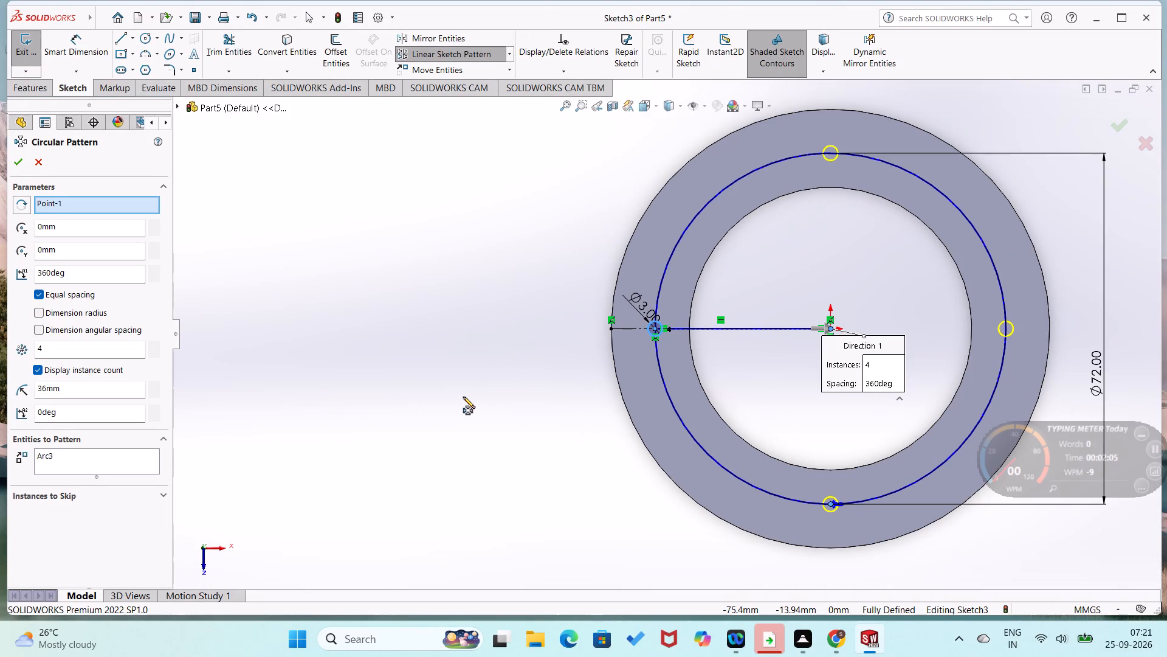
left_click(137, 356)
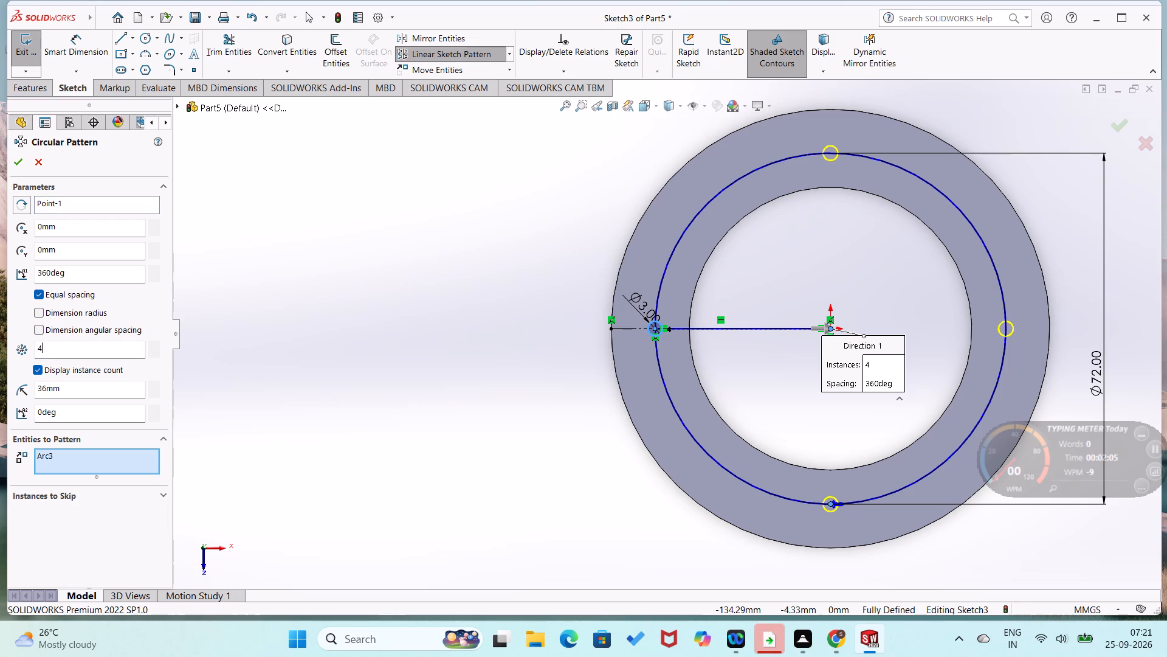
key("6")
key("BackSpace")
key("BackSpace")
key("6")
key("Return")
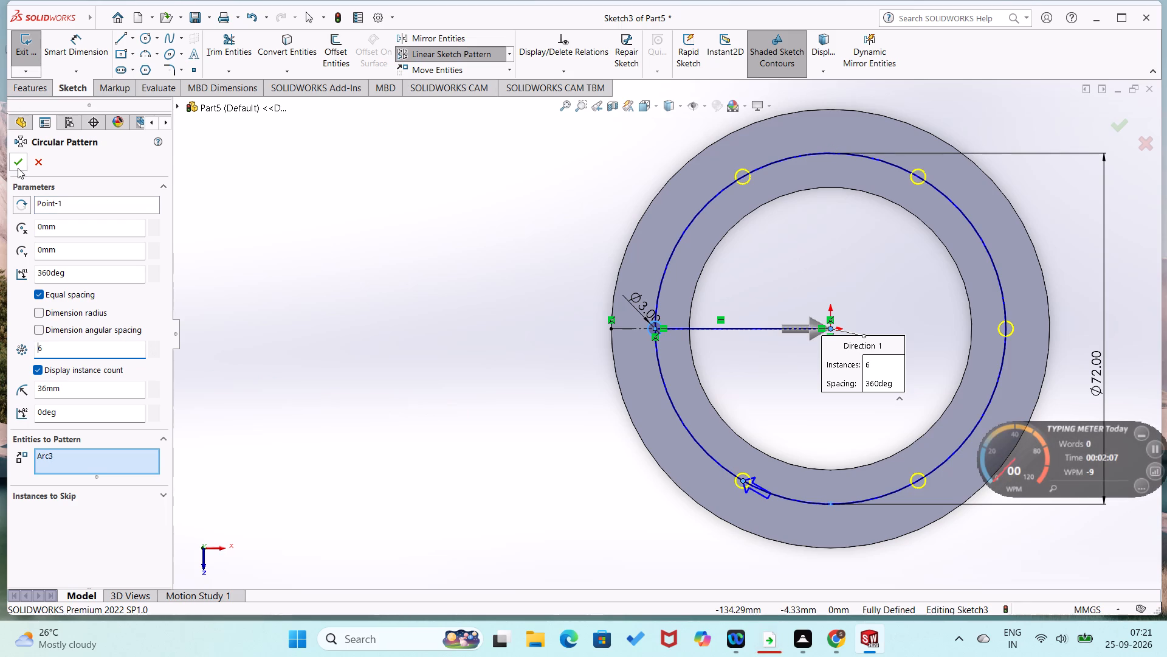
left_click(18, 166)
left_click(404, 280)
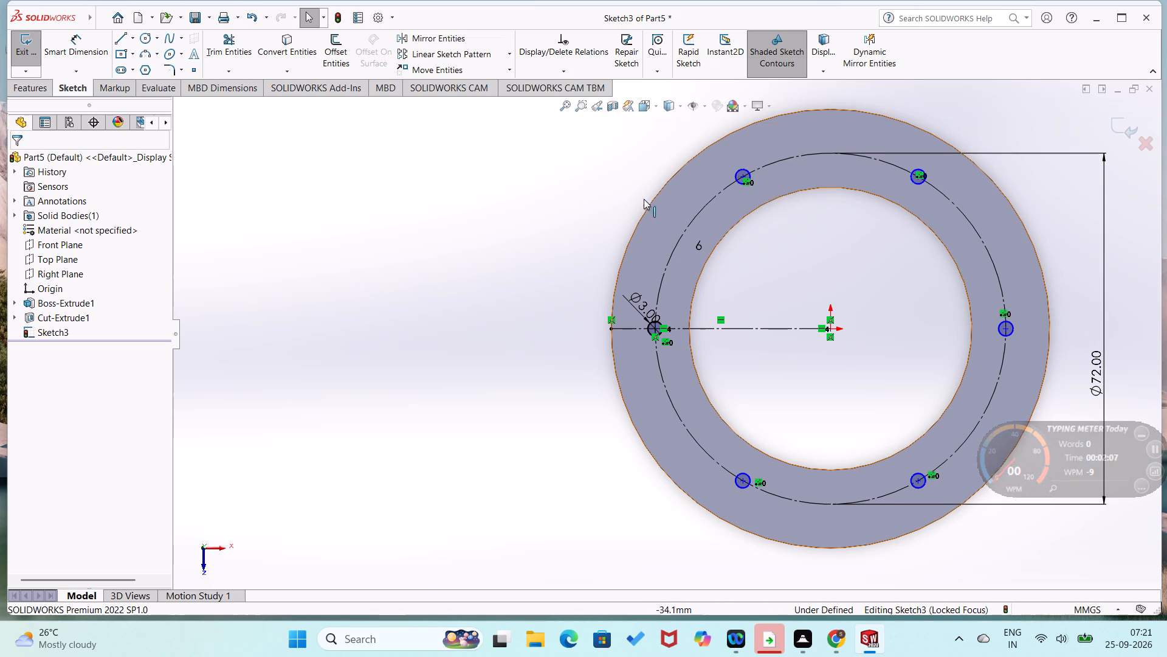
Move a patterned circle off the 72 mm construction circle to separate the pattern's free centre point from the origin.
left_click(619, 206)
left_click_drag(745, 167, 738, 145)
left_click_drag(737, 173, 720, 147)
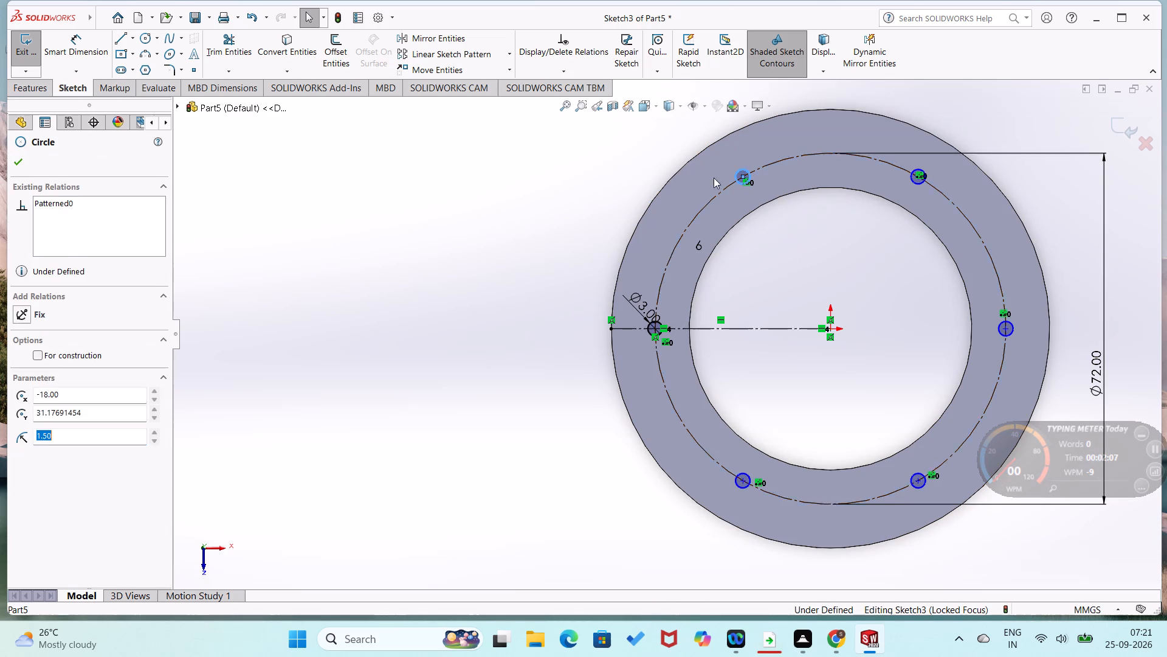
left_click(521, 237)
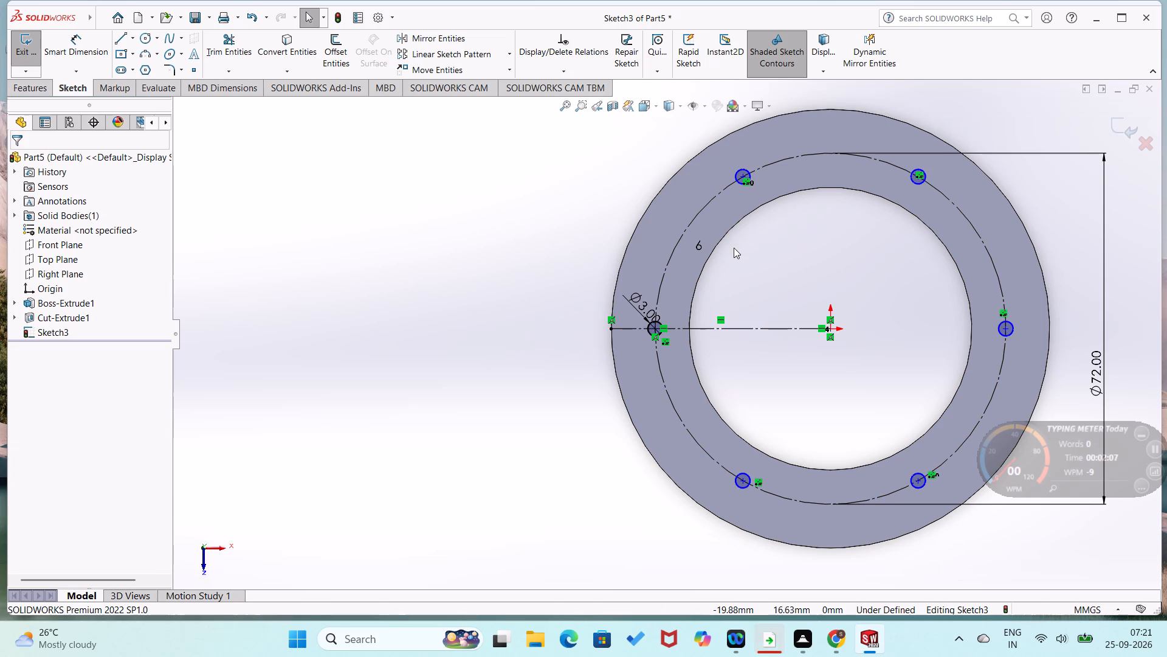
left_click_drag(747, 484, 746, 482)
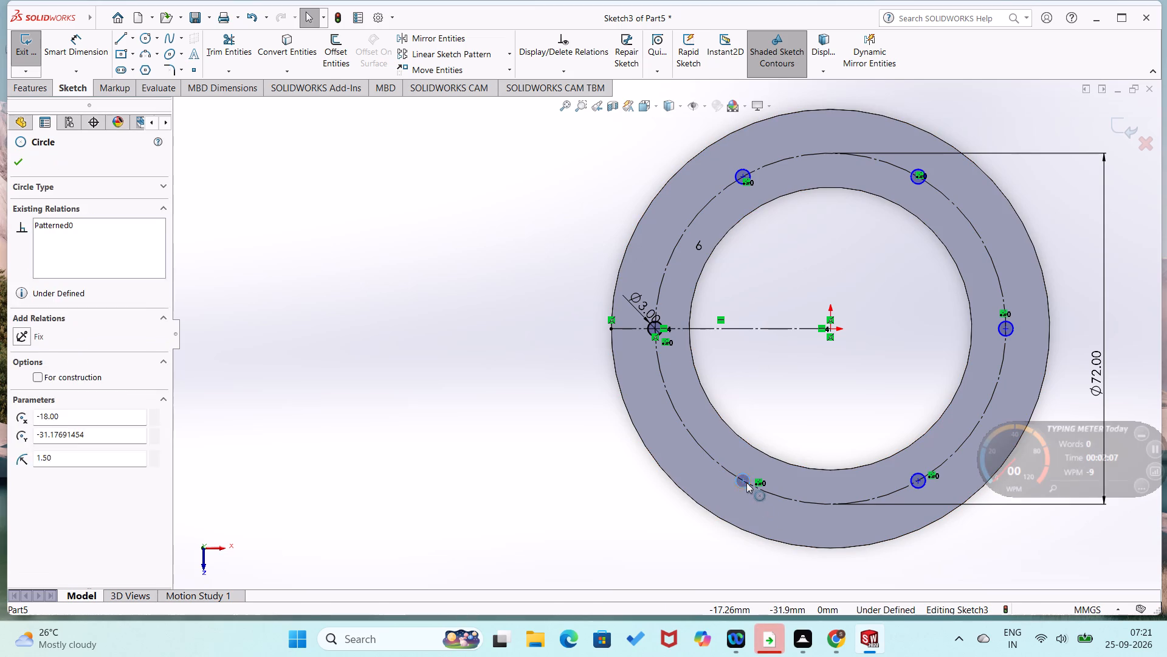
left_click_drag(746, 482, 740, 486)
left_click_drag(740, 479, 747, 490)
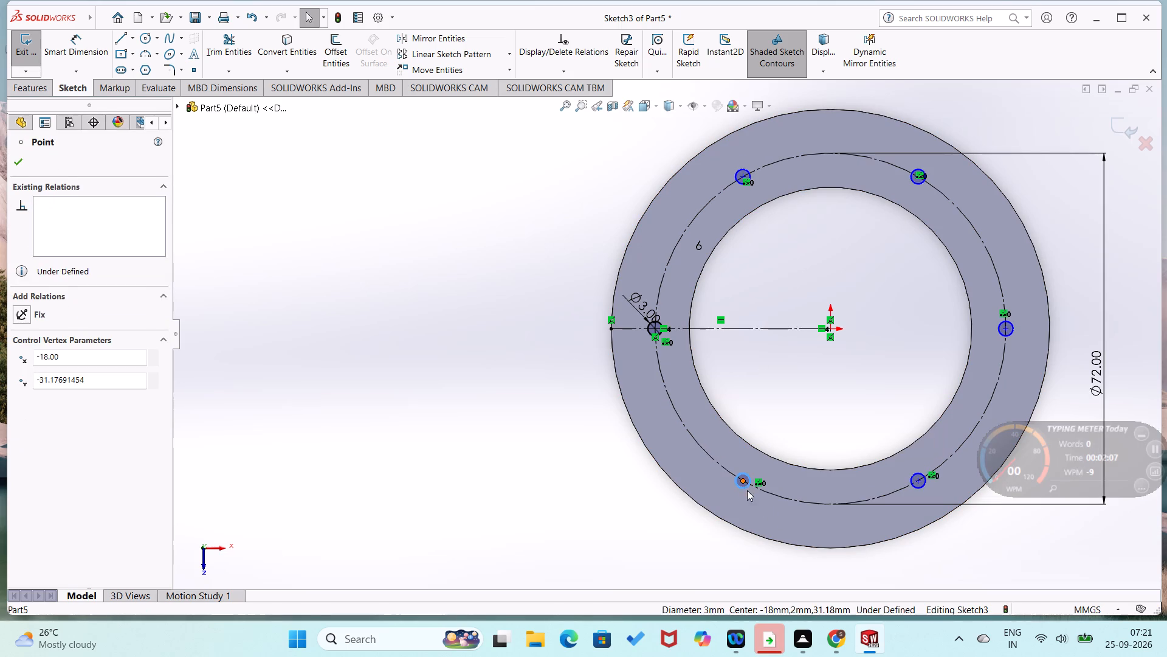
left_click_drag(747, 490, 730, 514)
left_click(879, 371)
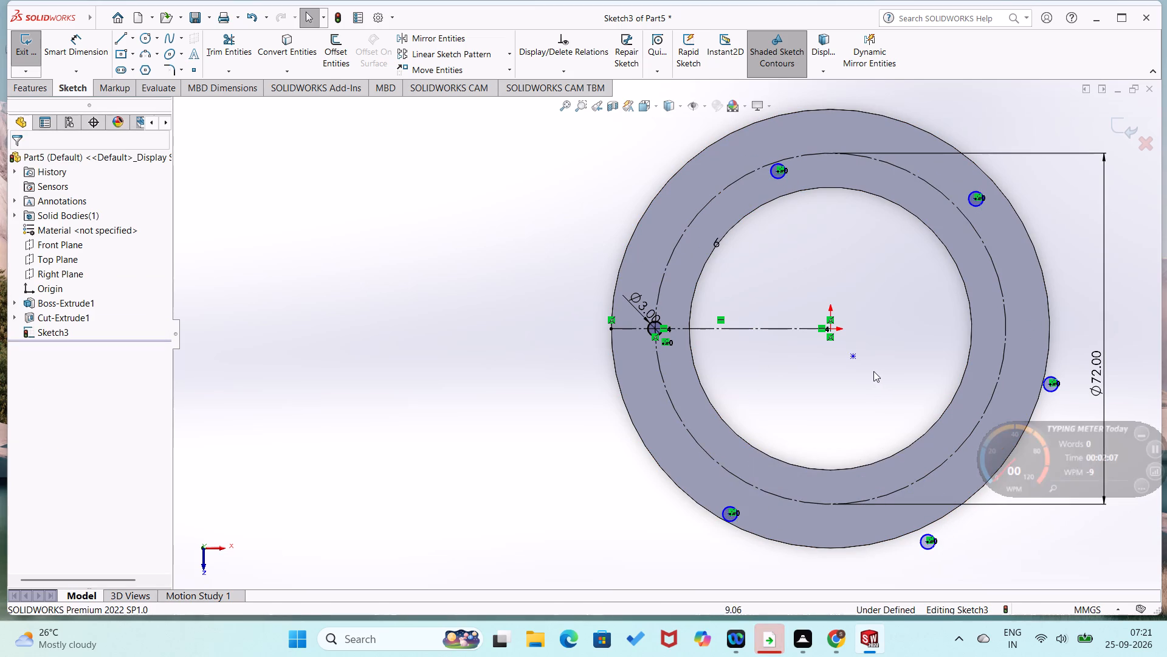
Add a coincident relation between the circular pattern's centre point and the sketch origin.
scroll(873, 371, "down", 5)
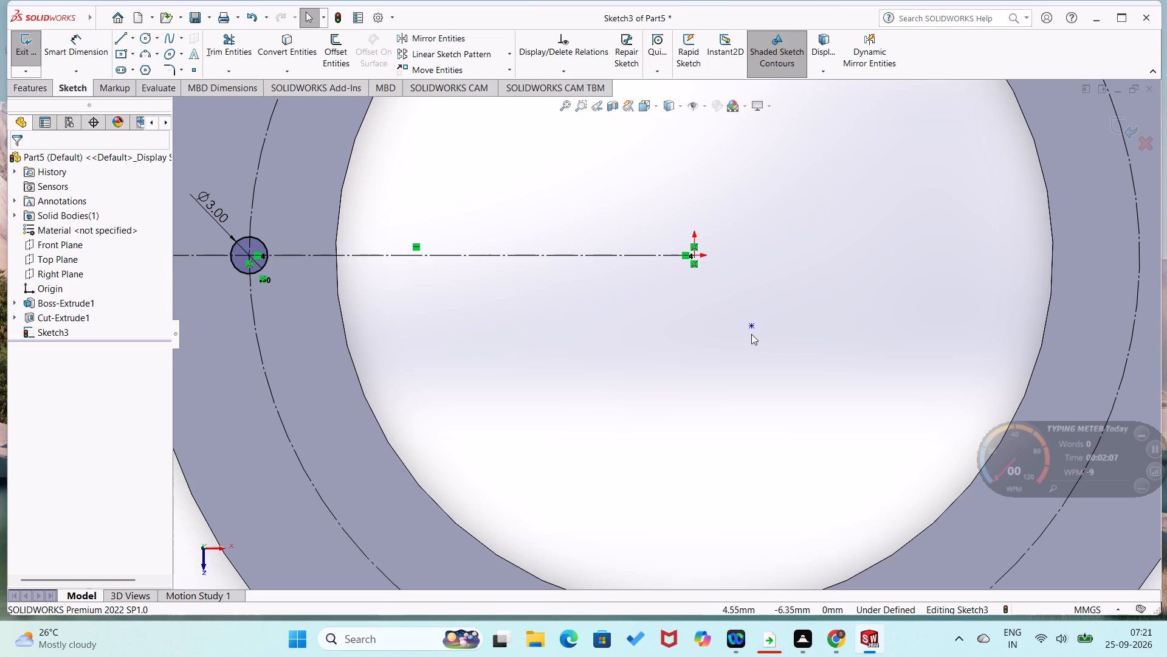
left_click(751, 325)
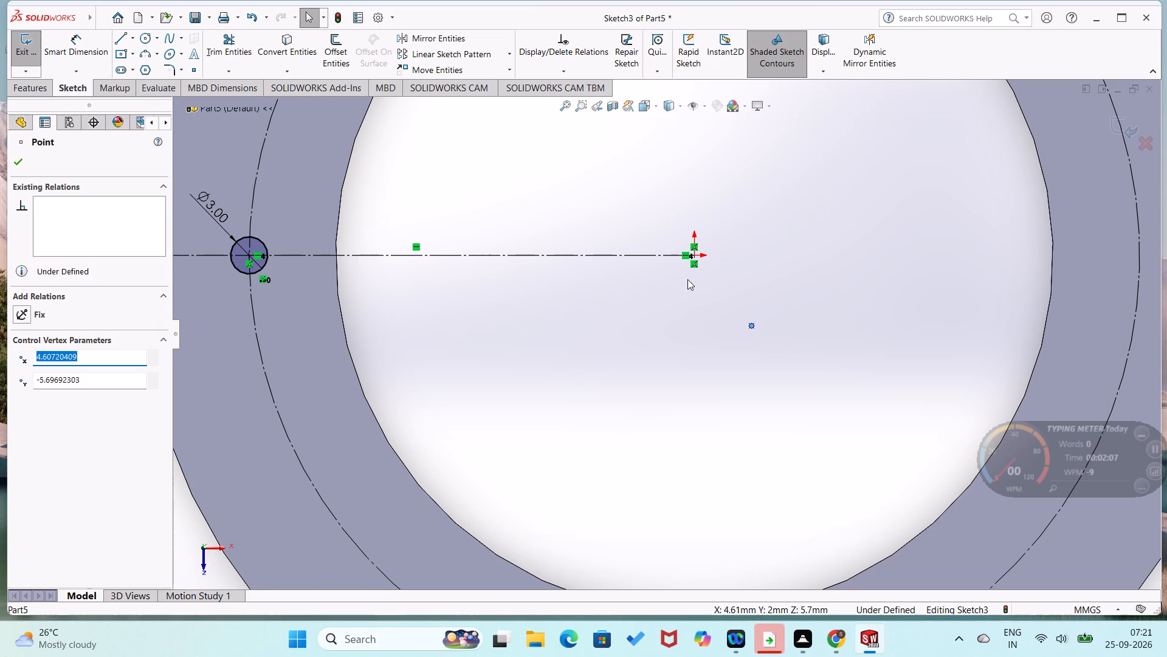
left_click(694, 258, "ctrl")
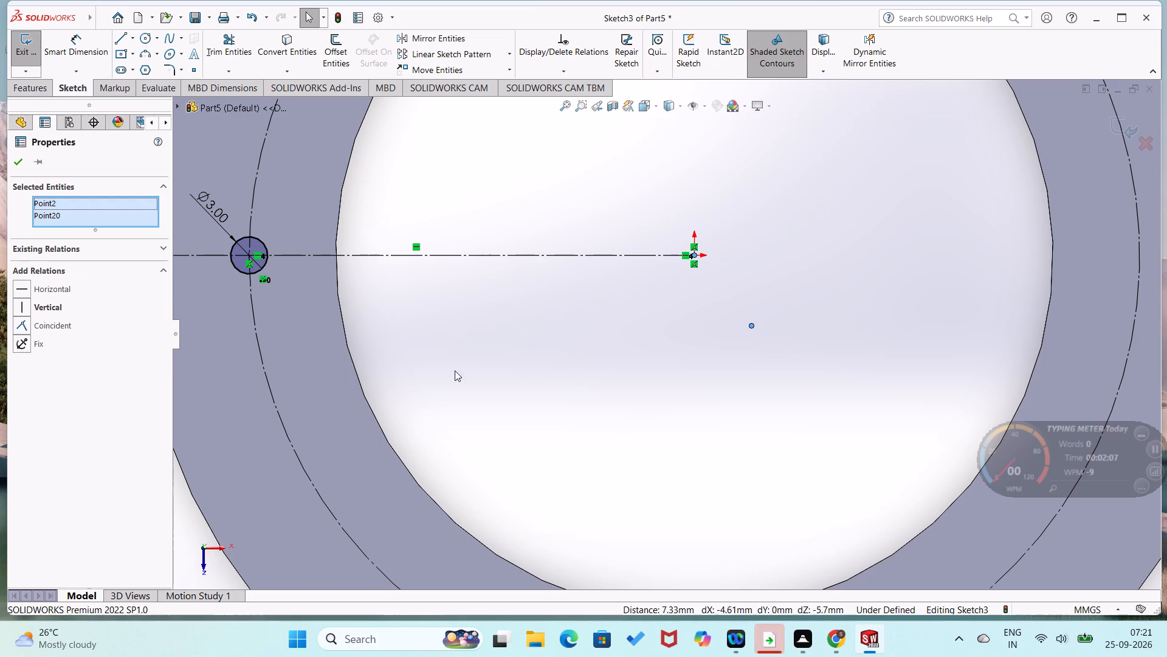
left_click(19, 325)
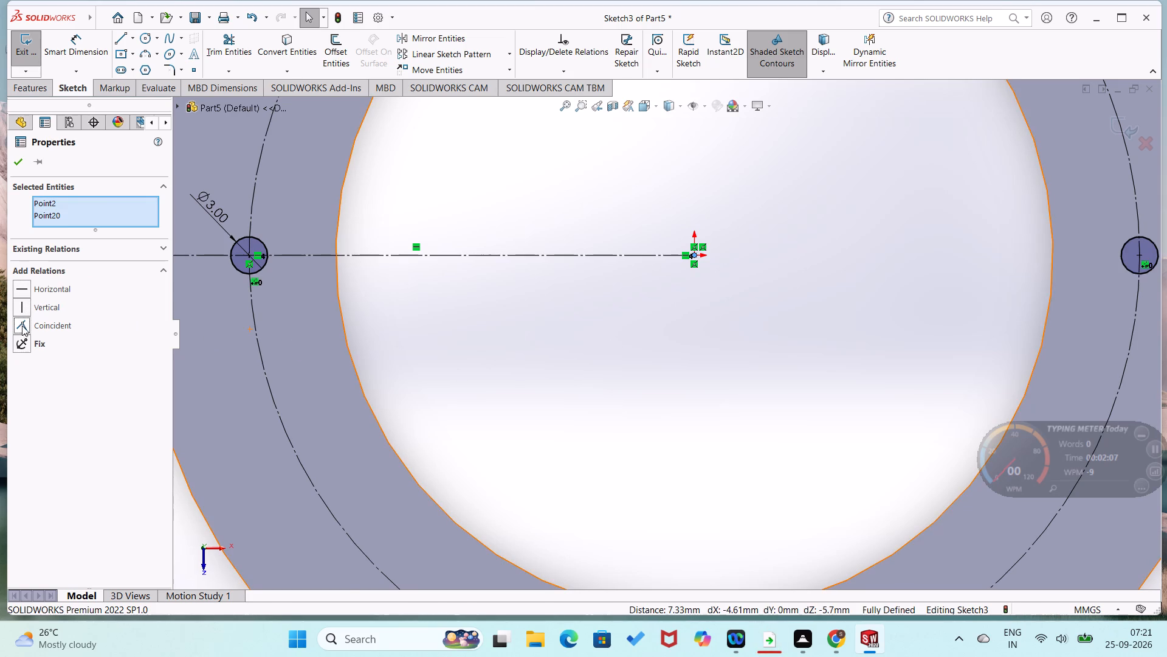
Cut the six 3 mm circles through the ring with a 2 mm blind extruded cut.
scroll(754, 420, "up", 5)
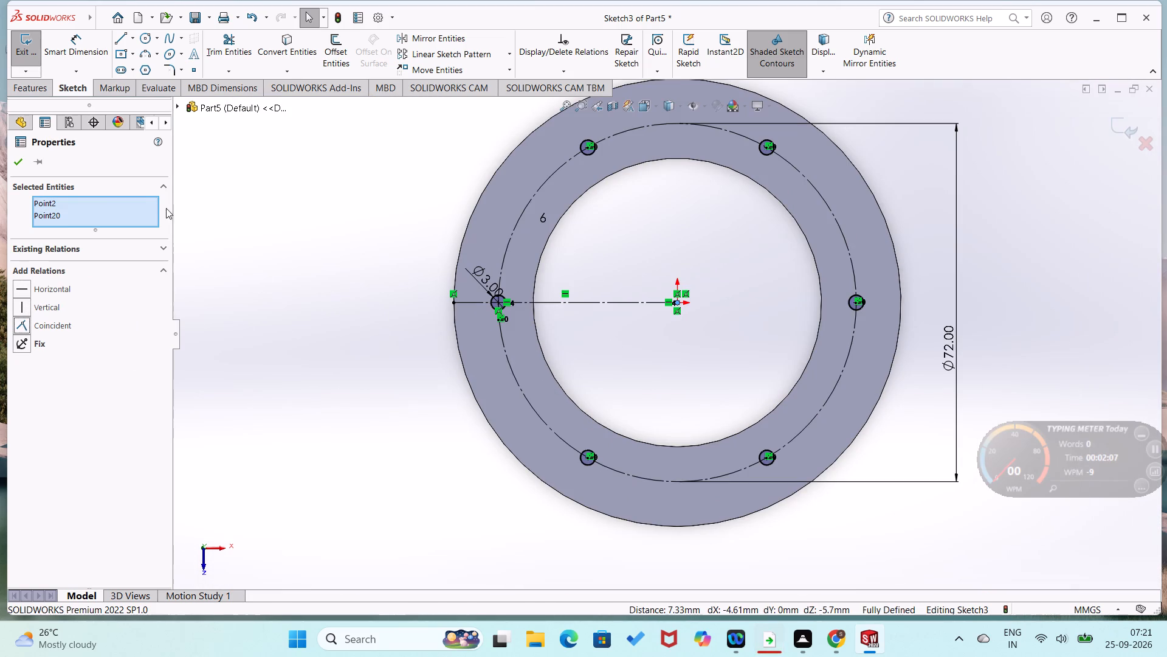
left_click(44, 90)
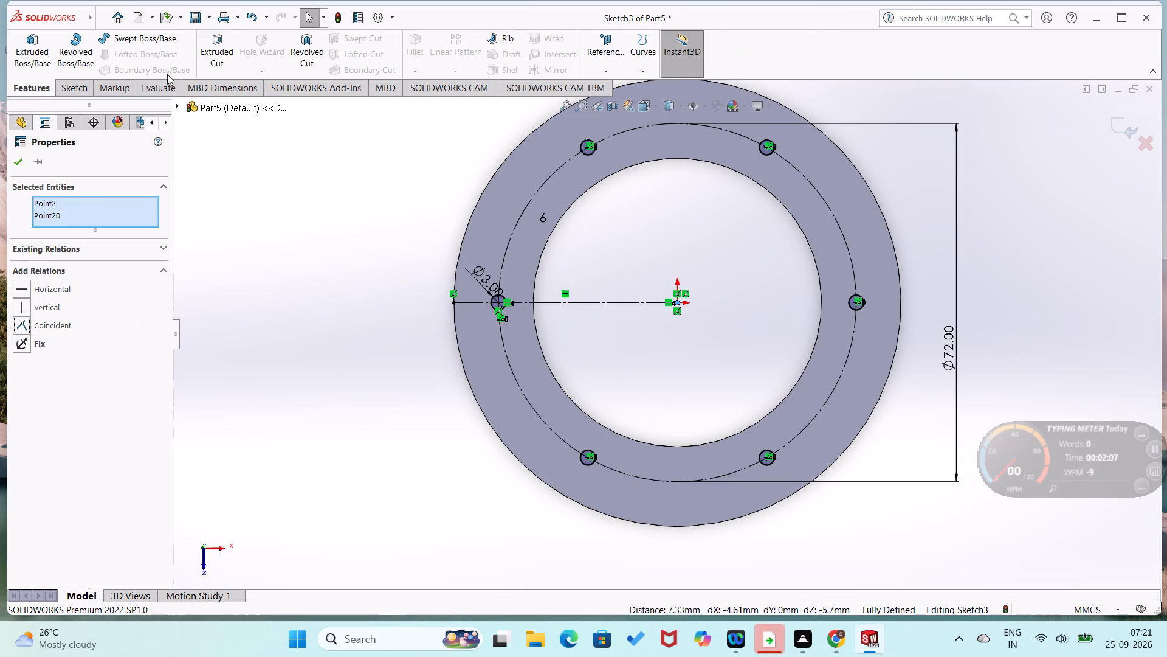
left_click(221, 61)
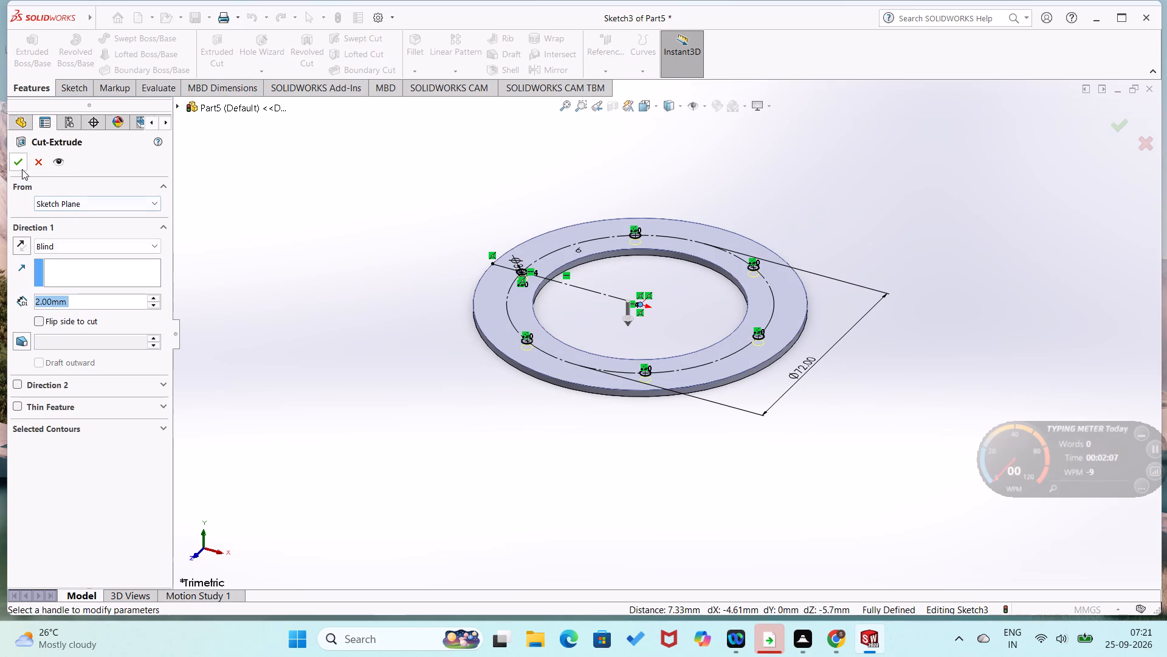
left_click(22, 167)
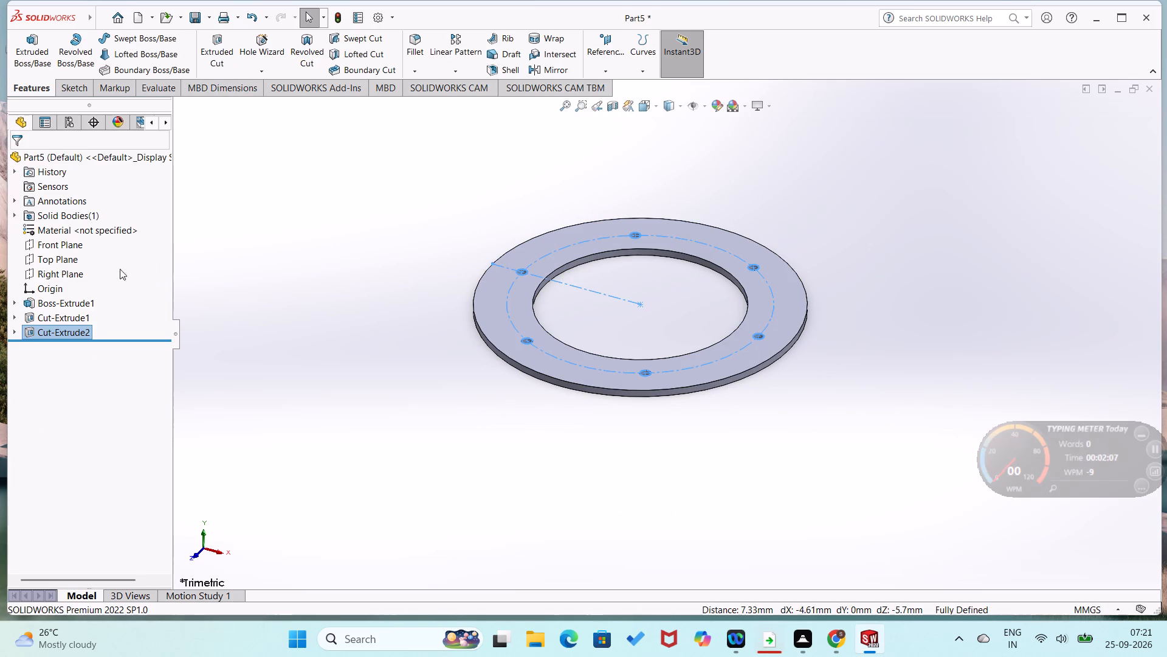
left_click(167, 310)
Examine the ring and its six holes from both faces and edge-on.
middle_click_drag(257, 339, 243, 462)
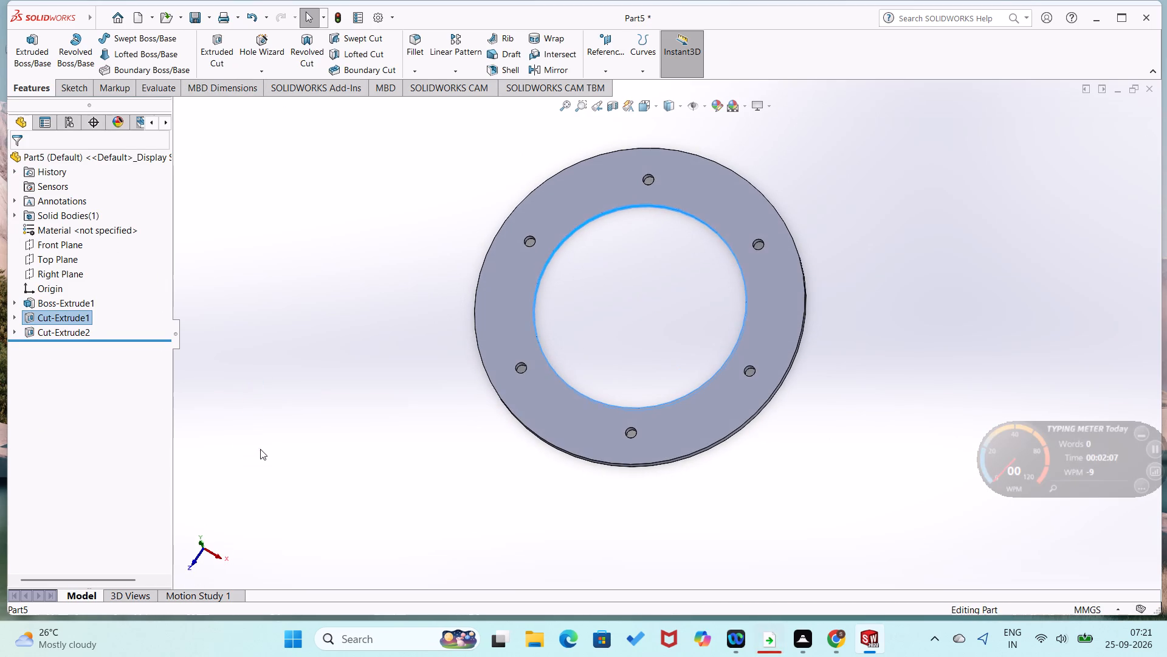
left_click(259, 449)
middle_click_drag(281, 448, 451, 380)
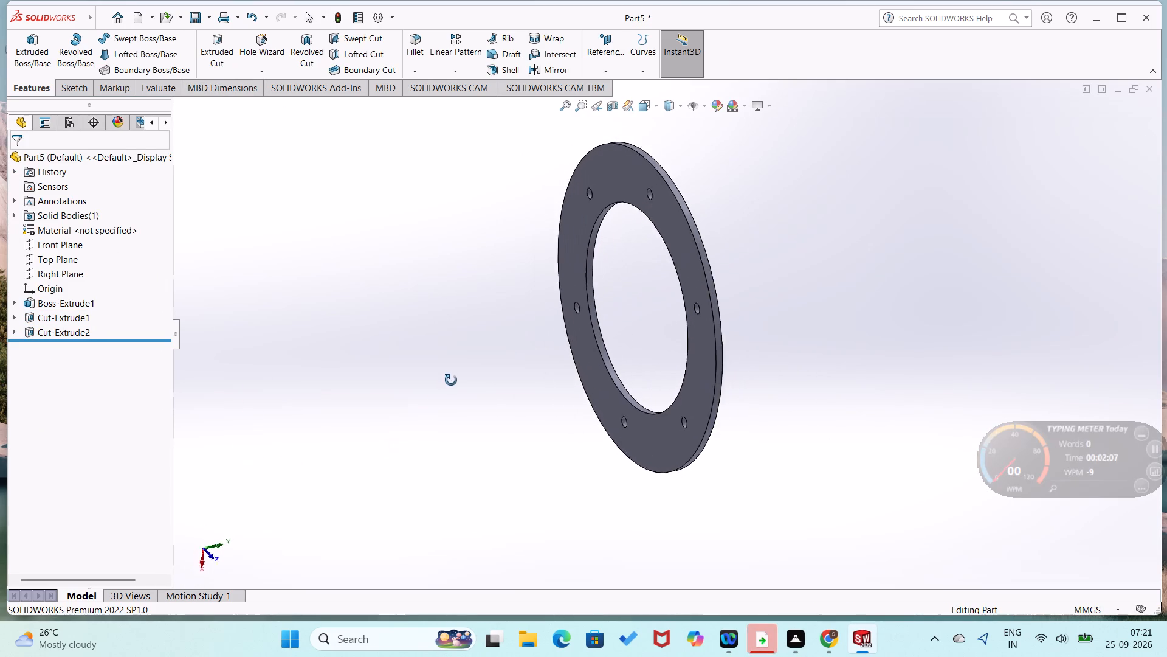
middle_click_drag(451, 380, 593, 342)
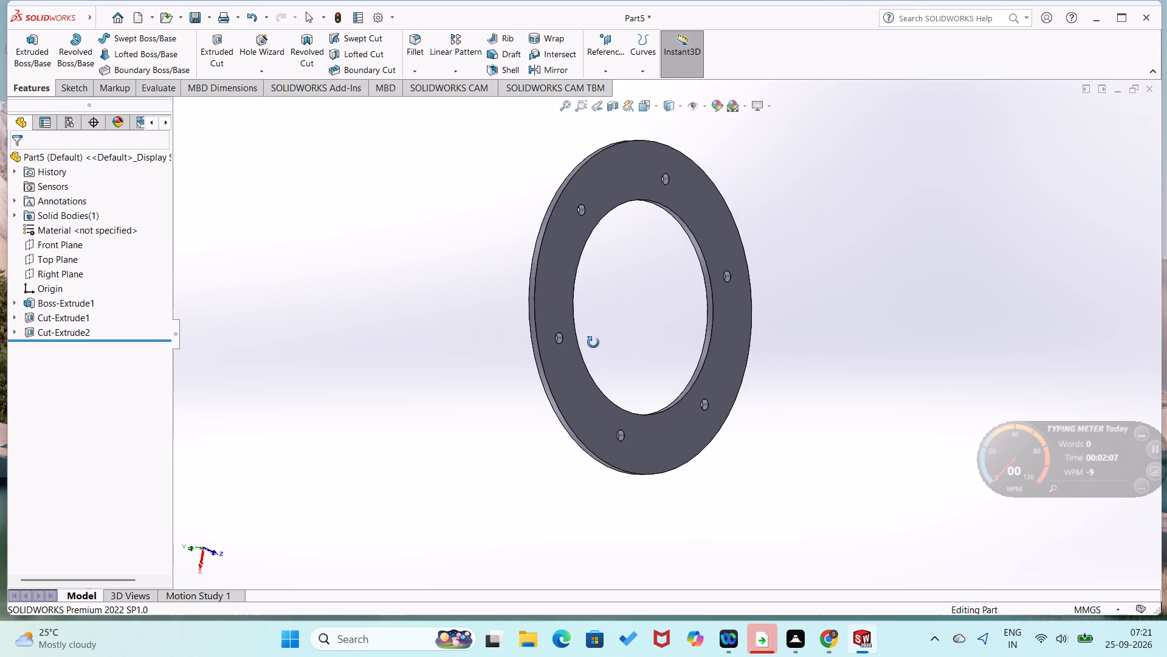
middle_click_drag(593, 342, 266, 443)
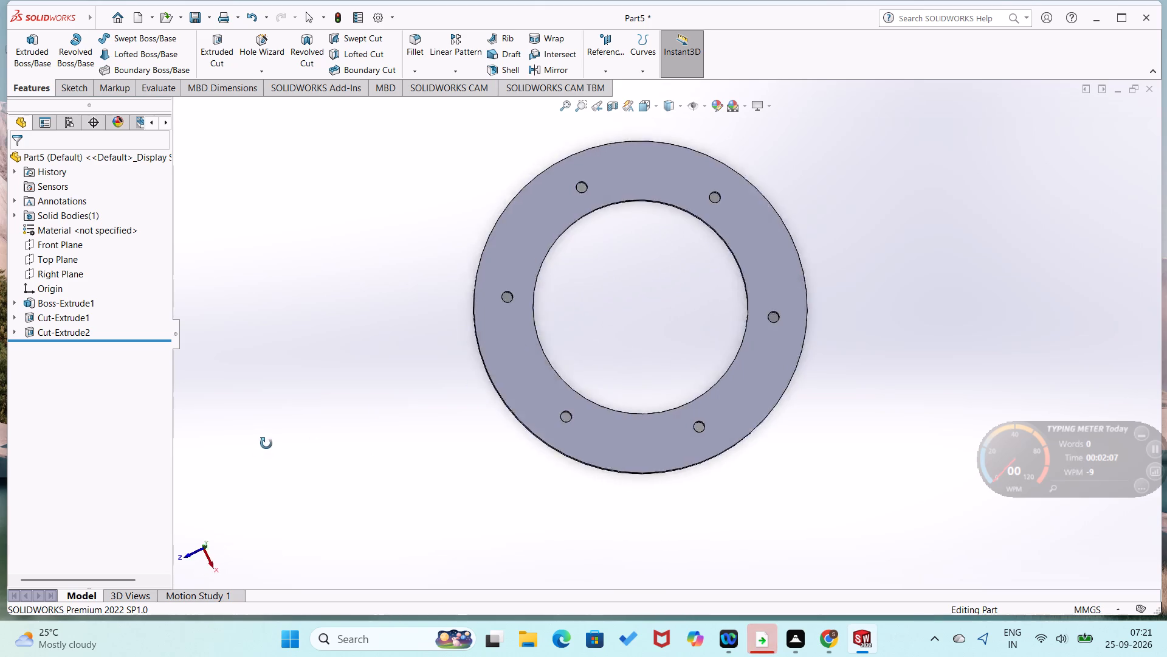
middle_click_drag(266, 443, 659, 467)
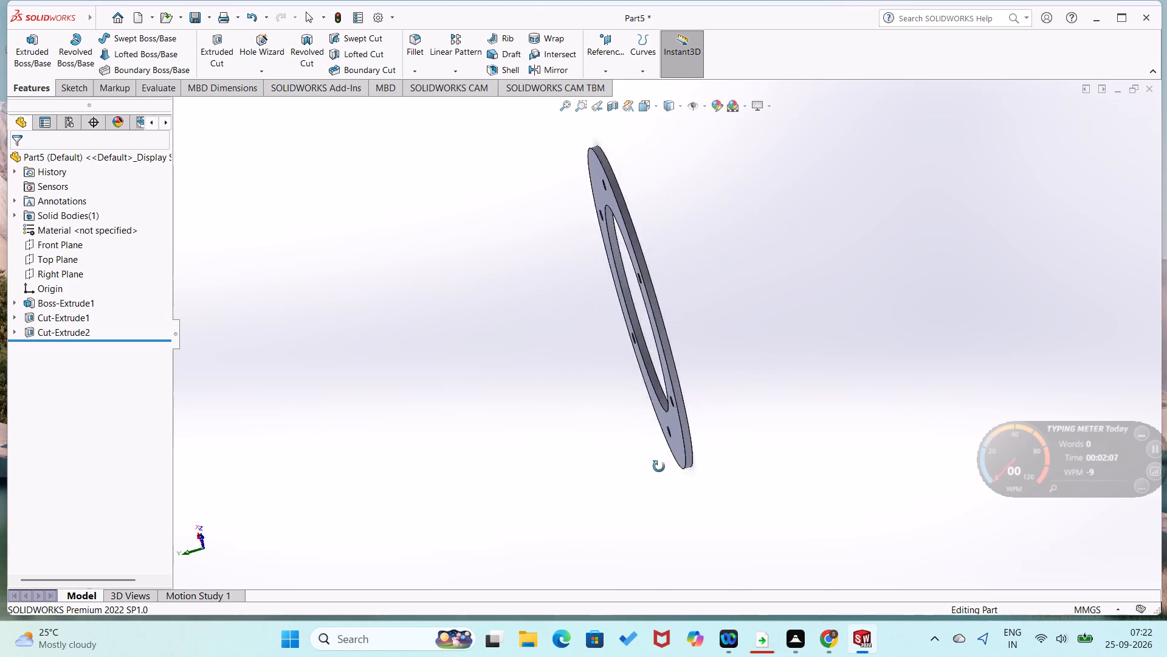
middle_click_drag(659, 467, 1018, 318)
scroll(1007, 325, "up", 1)
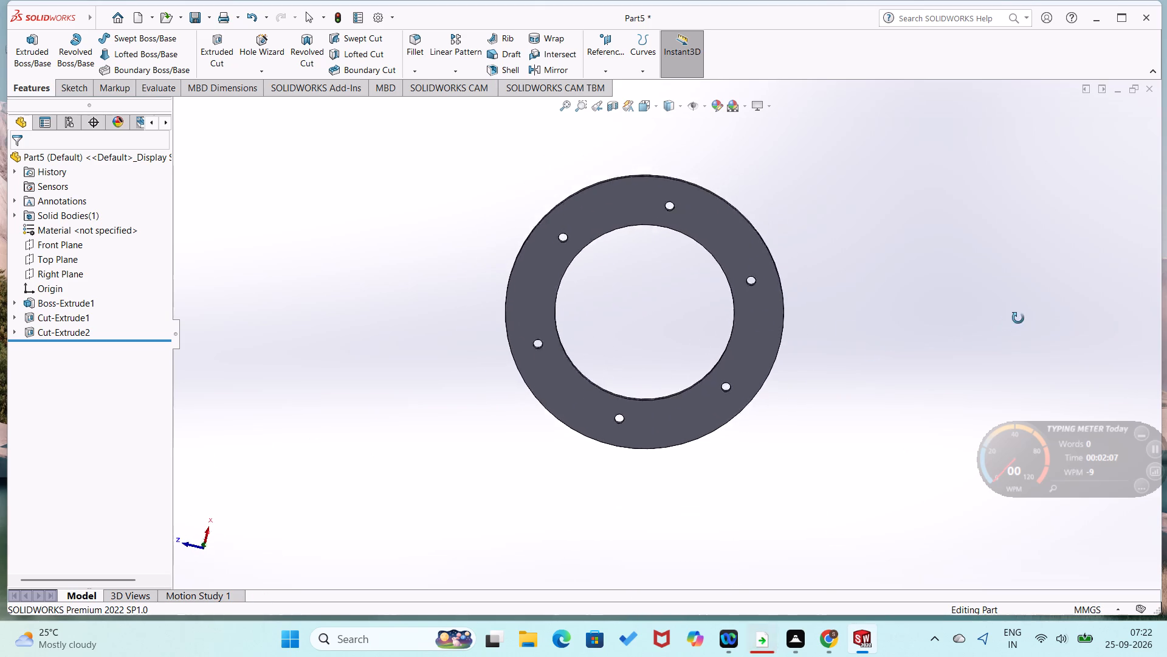
middle_click_drag(1018, 318, 1002, 263)
middle_click_drag(638, 323, 807, 288)
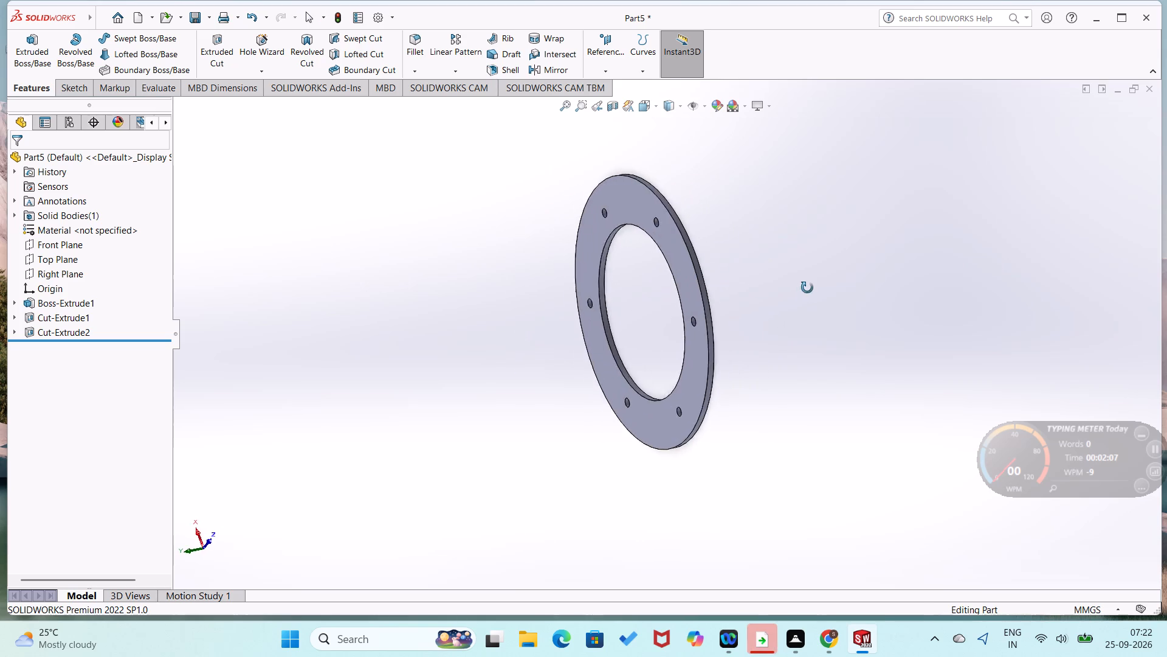
middle_click_drag(807, 288, 869, 377)
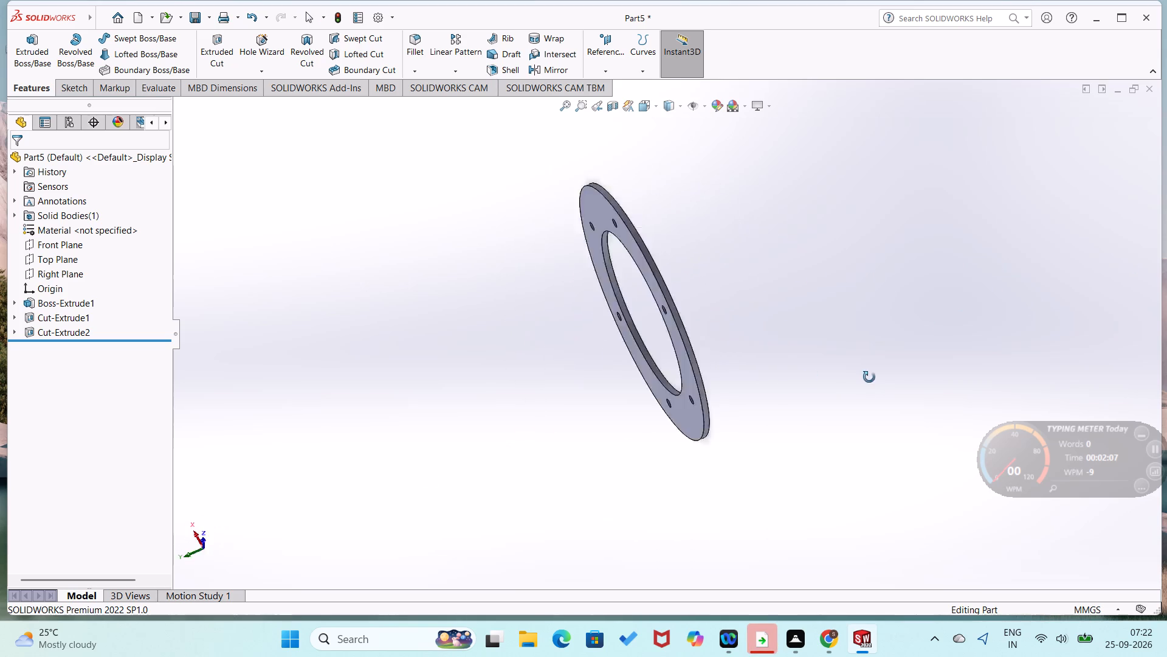
middle_click_drag(869, 377, 577, 512)
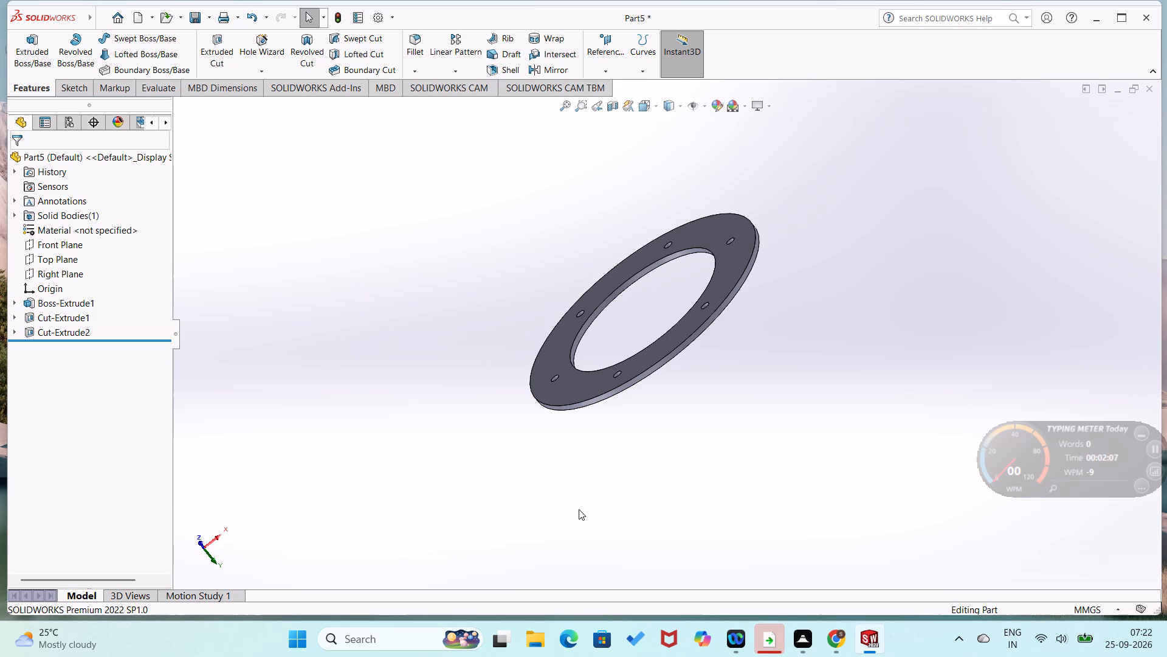
Close the ring part without saving it.
left_click(1152, 83)
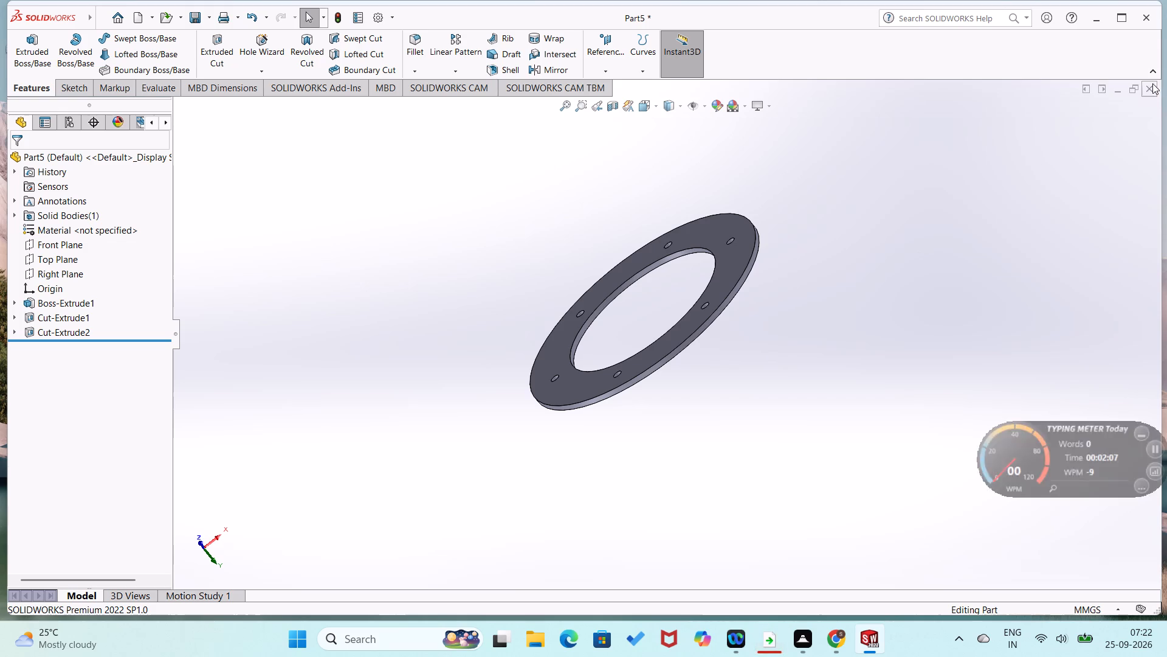
left_click(552, 347)
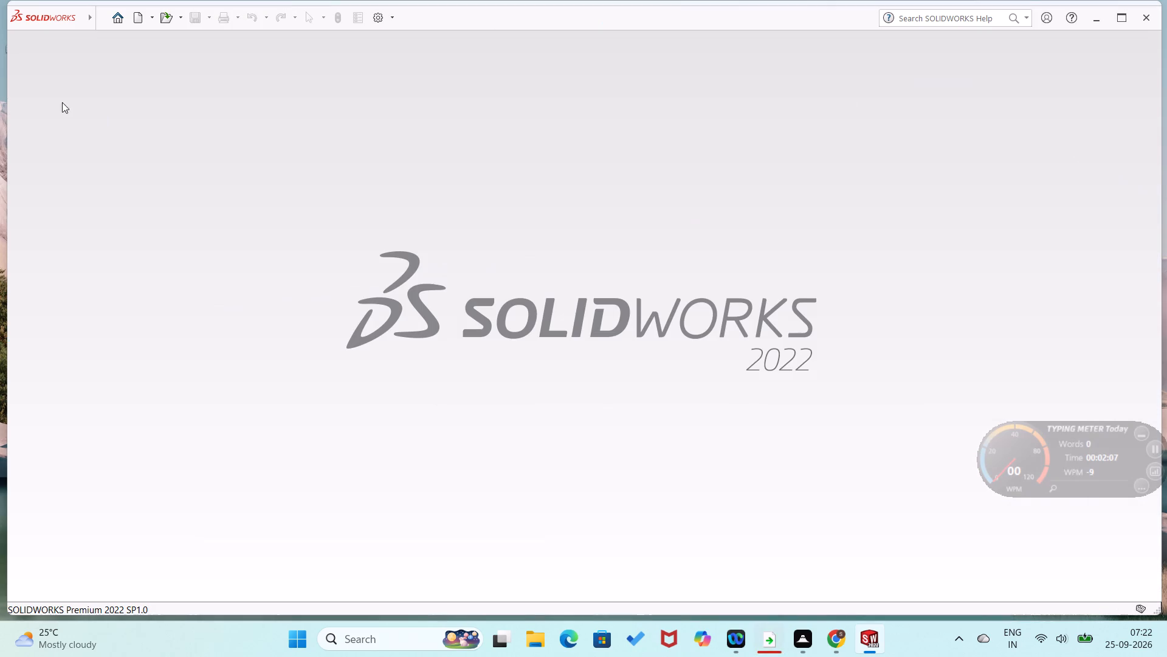
Create a new part and open a sketch on the Top Plane.
left_click(115, 15)
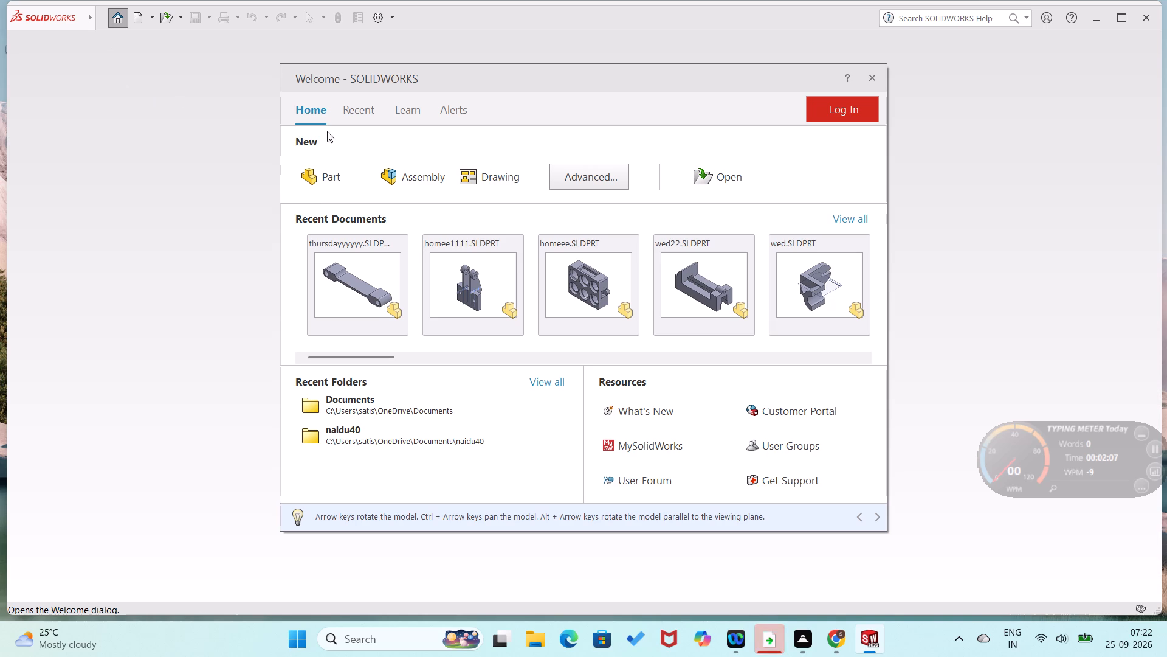
left_click(334, 174)
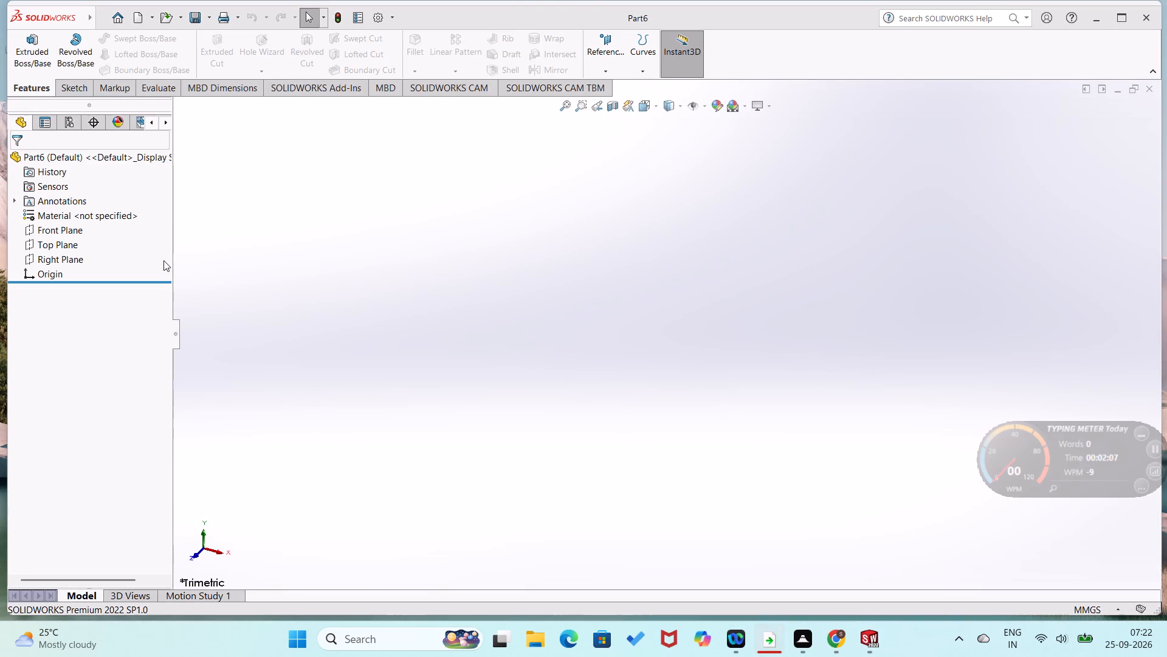
left_click(70, 242)
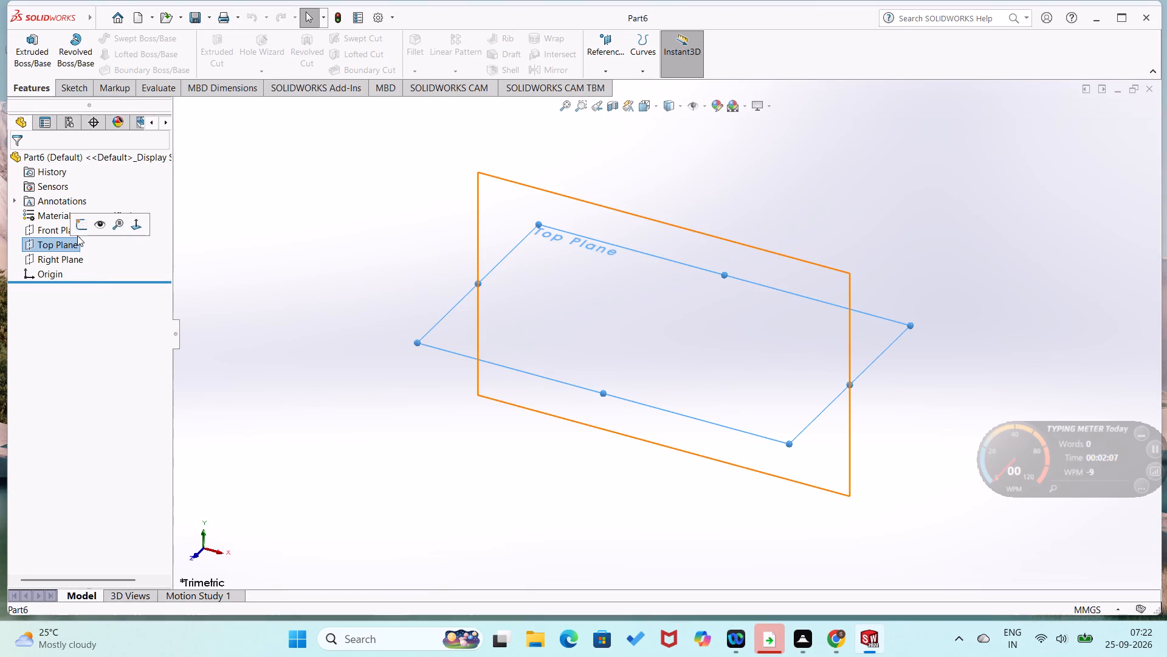
left_click(80, 226)
Sketch a vertical line about 39 mm up from the origin, continued by a tangent arc of about 46 mm radius and 54°.
right_click_drag(451, 319, 376, 343)
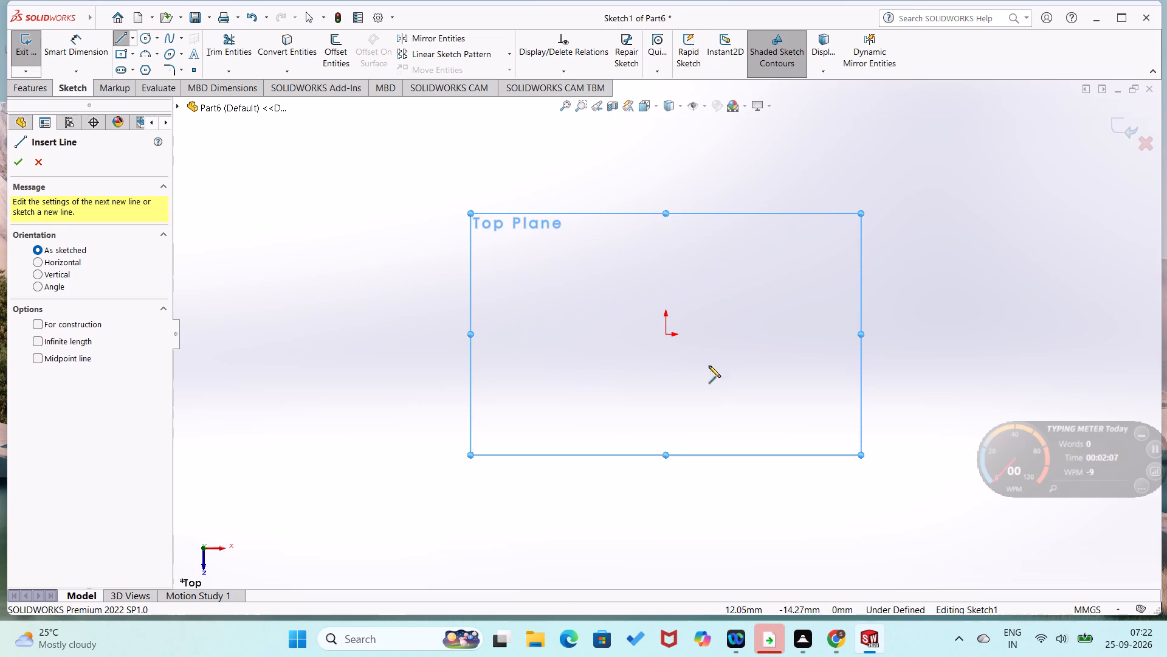
left_click(666, 333)
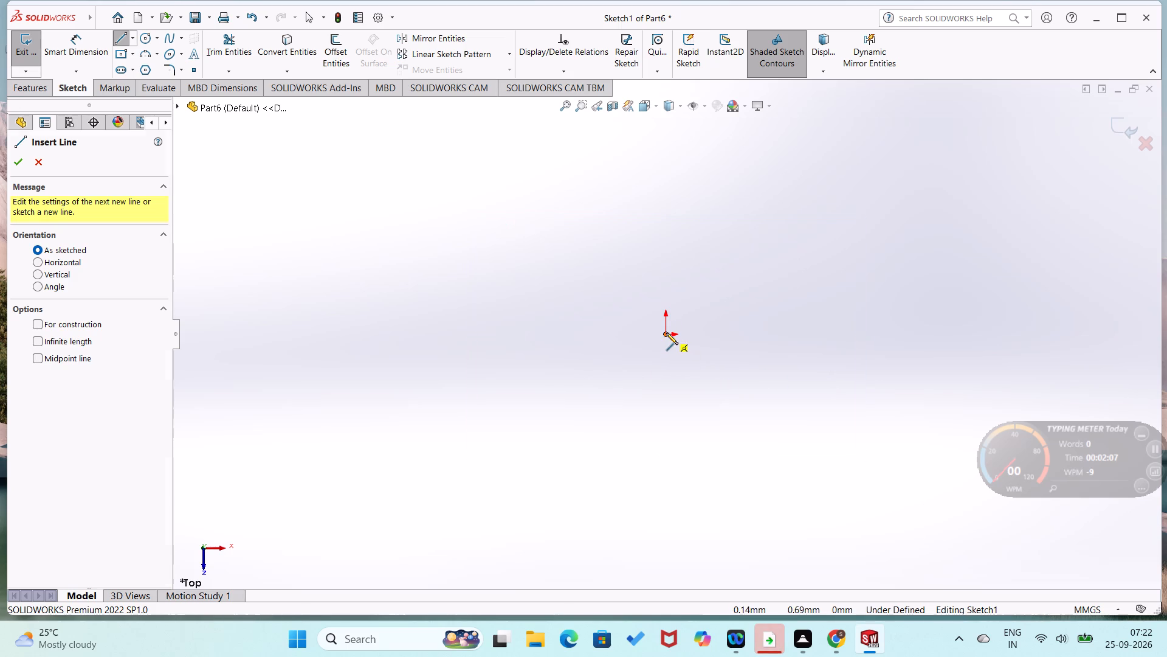
left_click(666, 248)
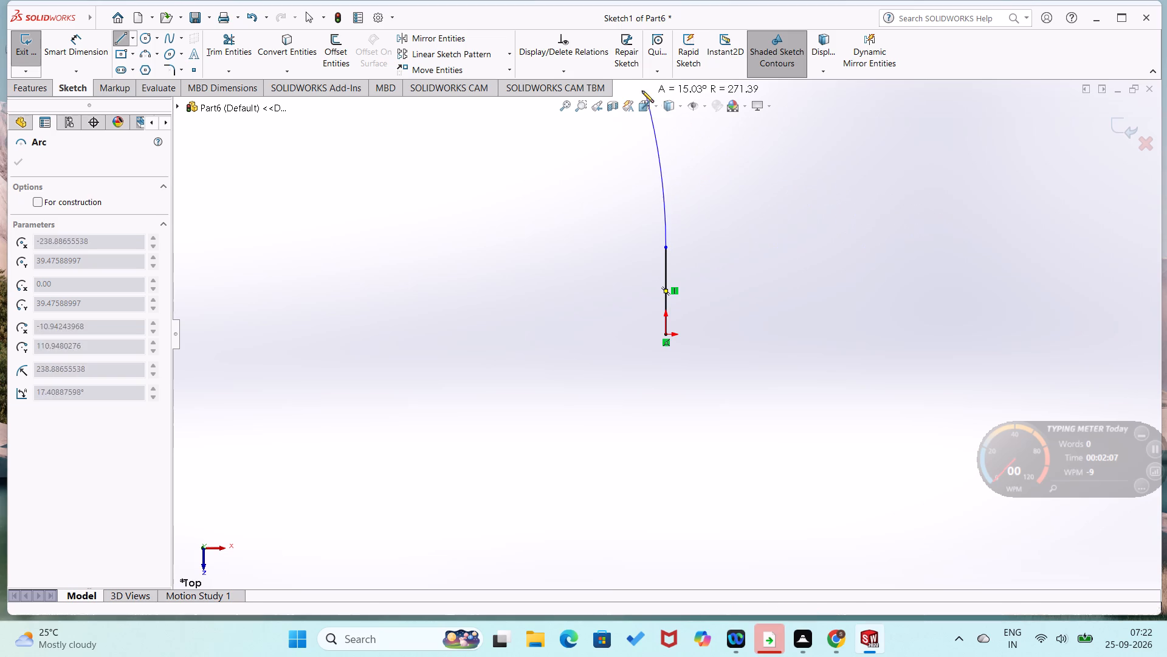
left_click(708, 165)
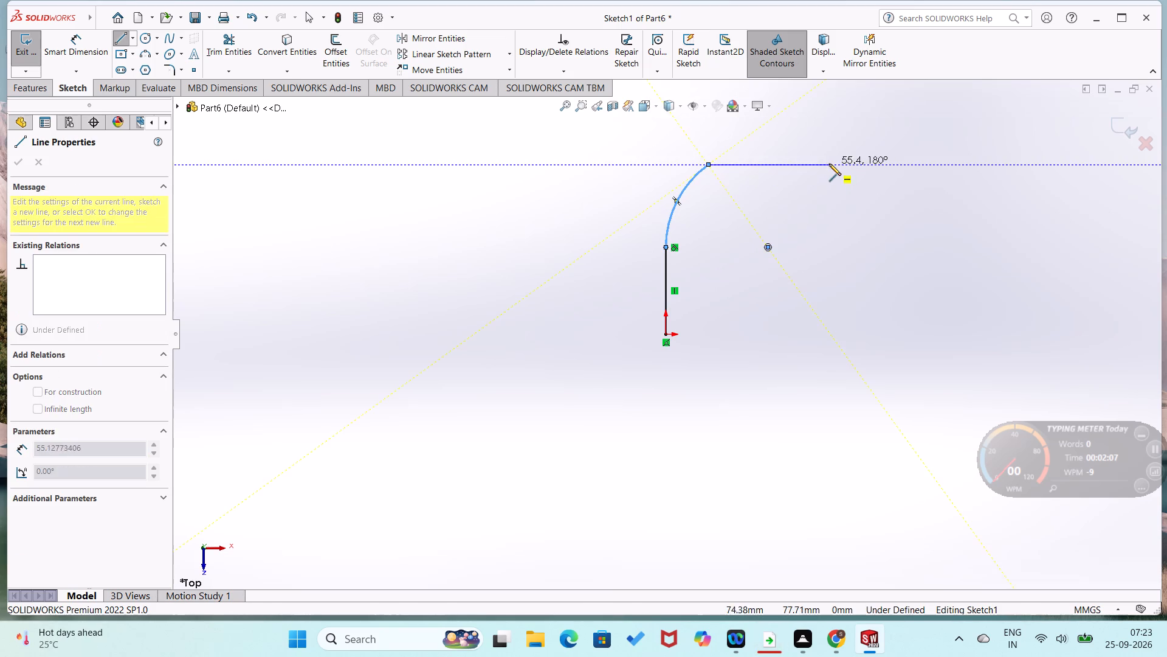
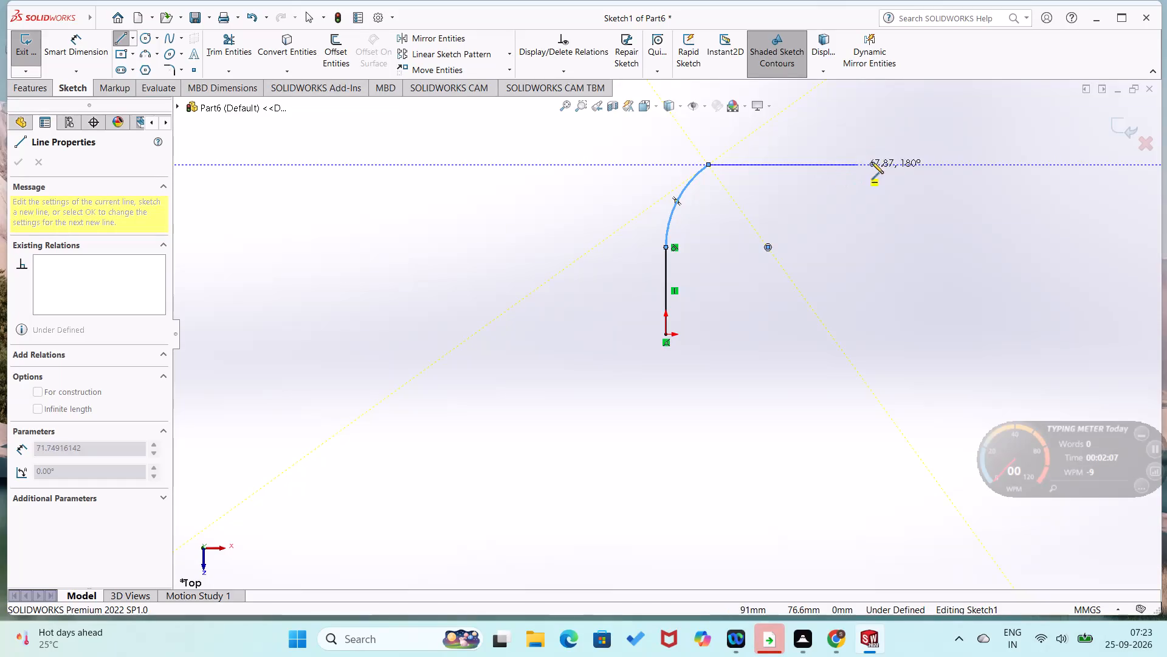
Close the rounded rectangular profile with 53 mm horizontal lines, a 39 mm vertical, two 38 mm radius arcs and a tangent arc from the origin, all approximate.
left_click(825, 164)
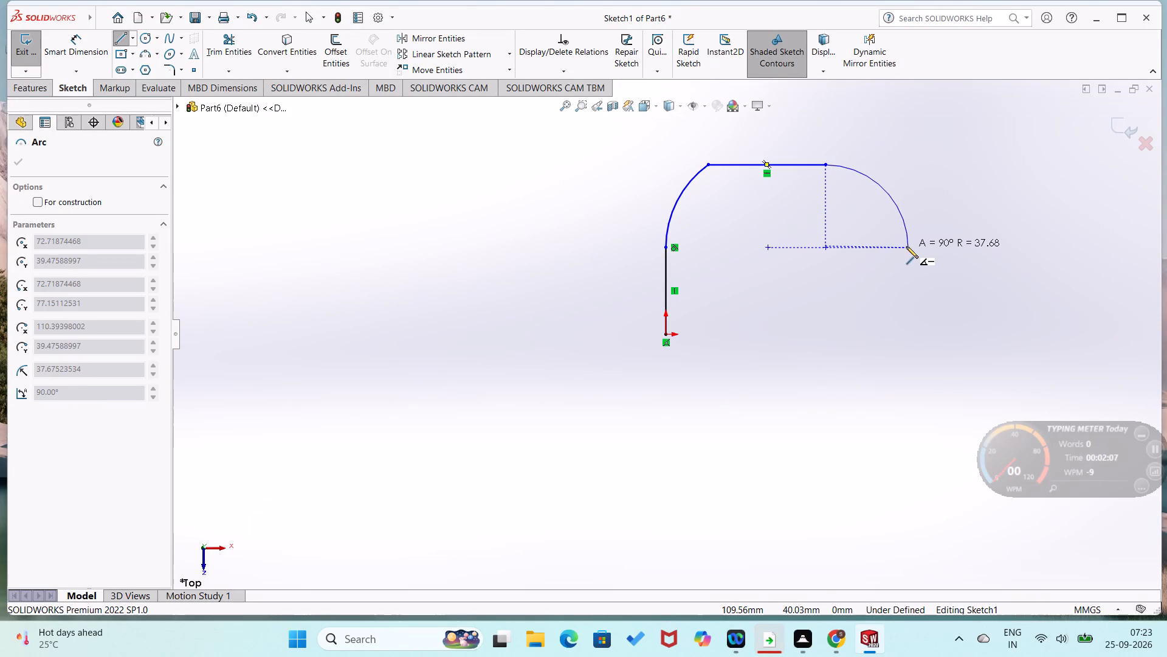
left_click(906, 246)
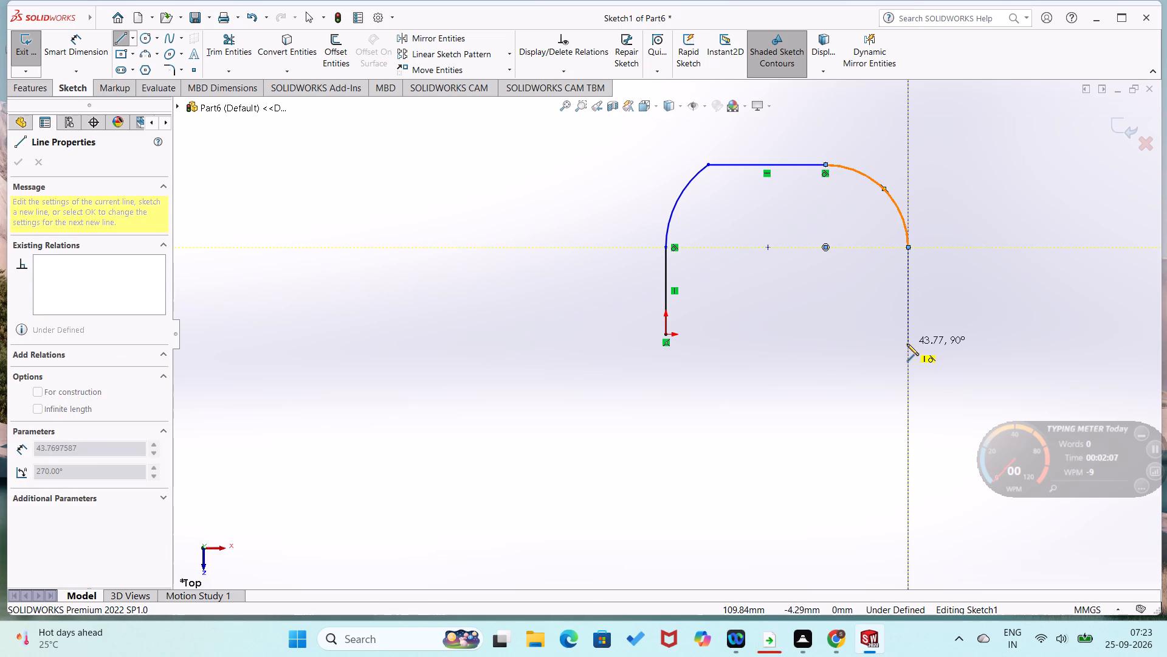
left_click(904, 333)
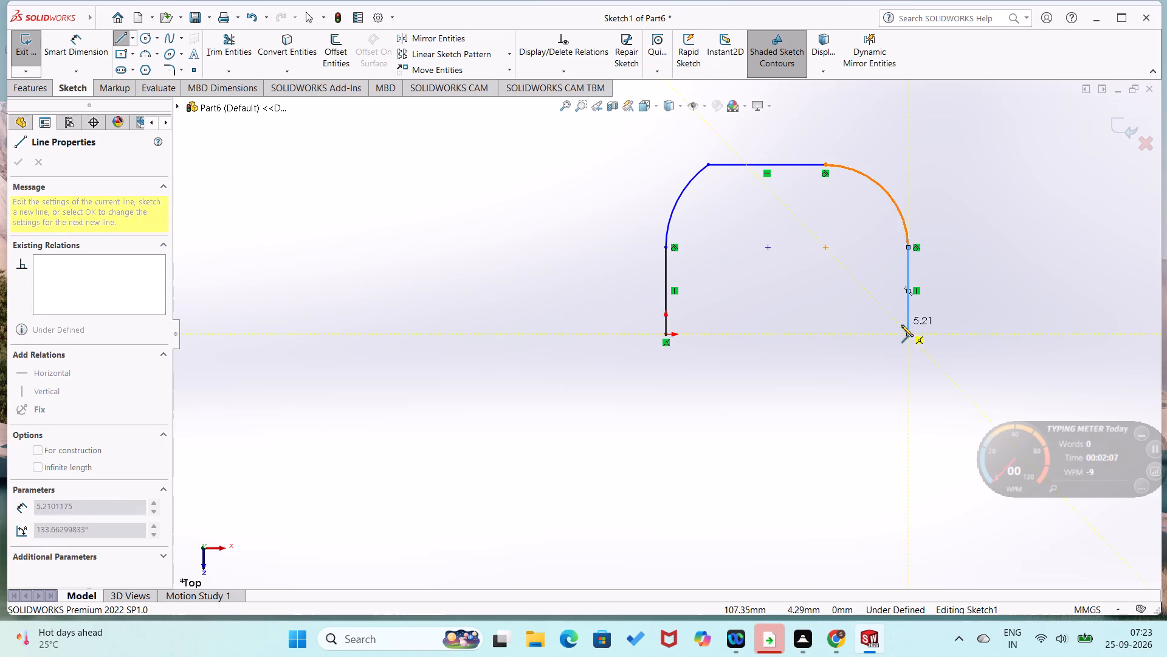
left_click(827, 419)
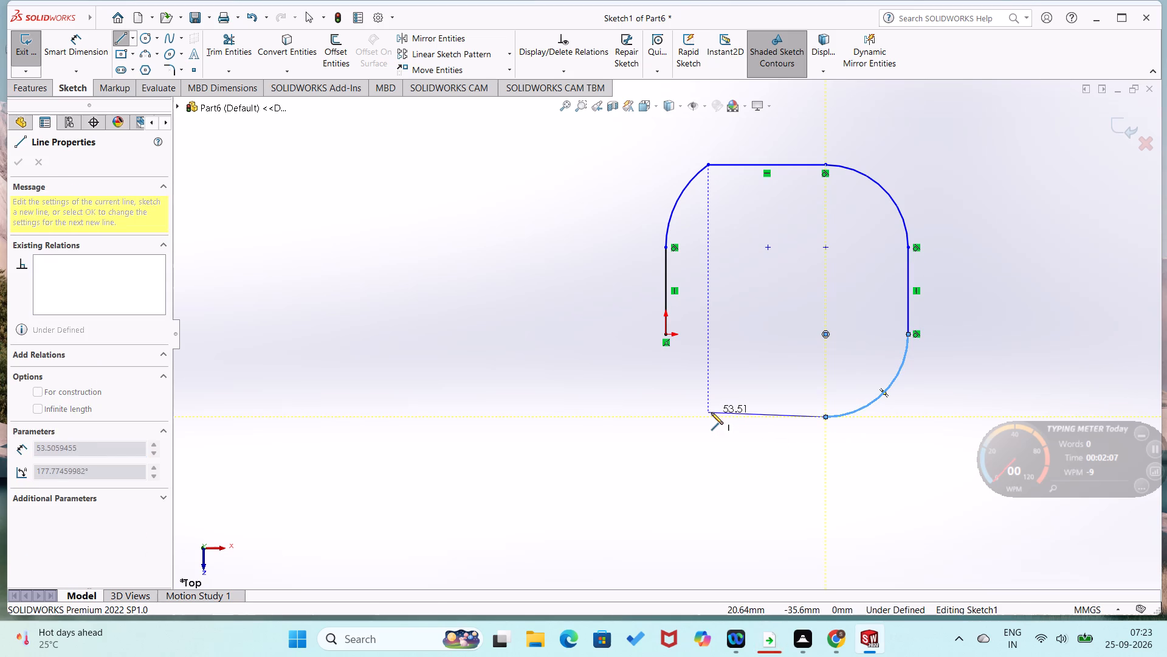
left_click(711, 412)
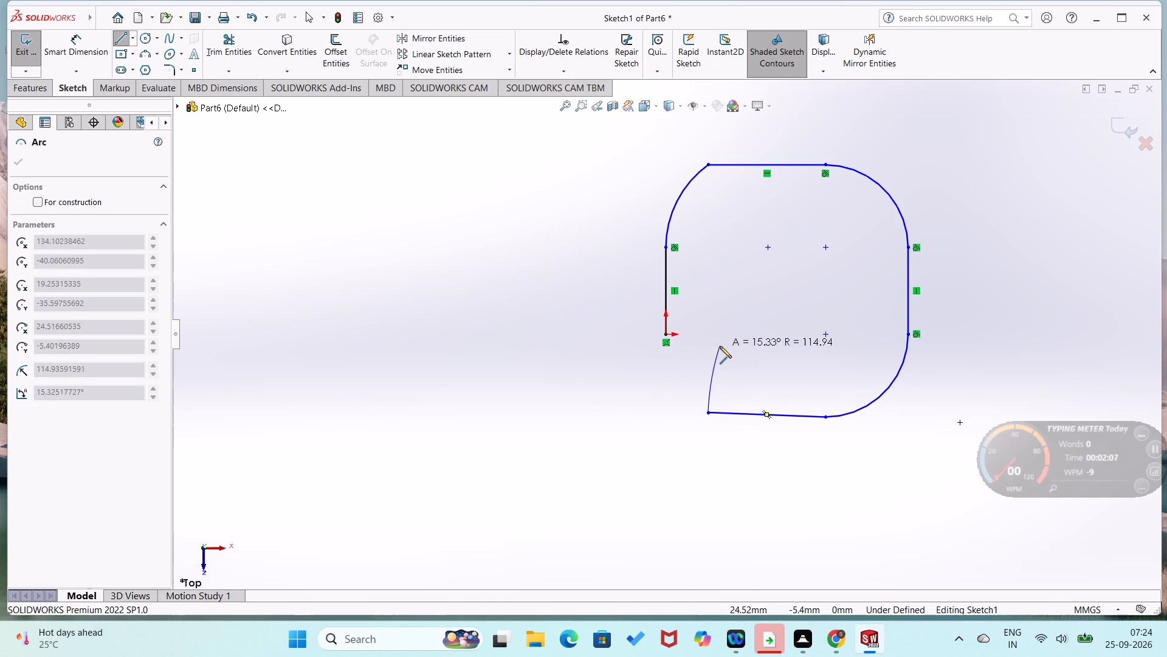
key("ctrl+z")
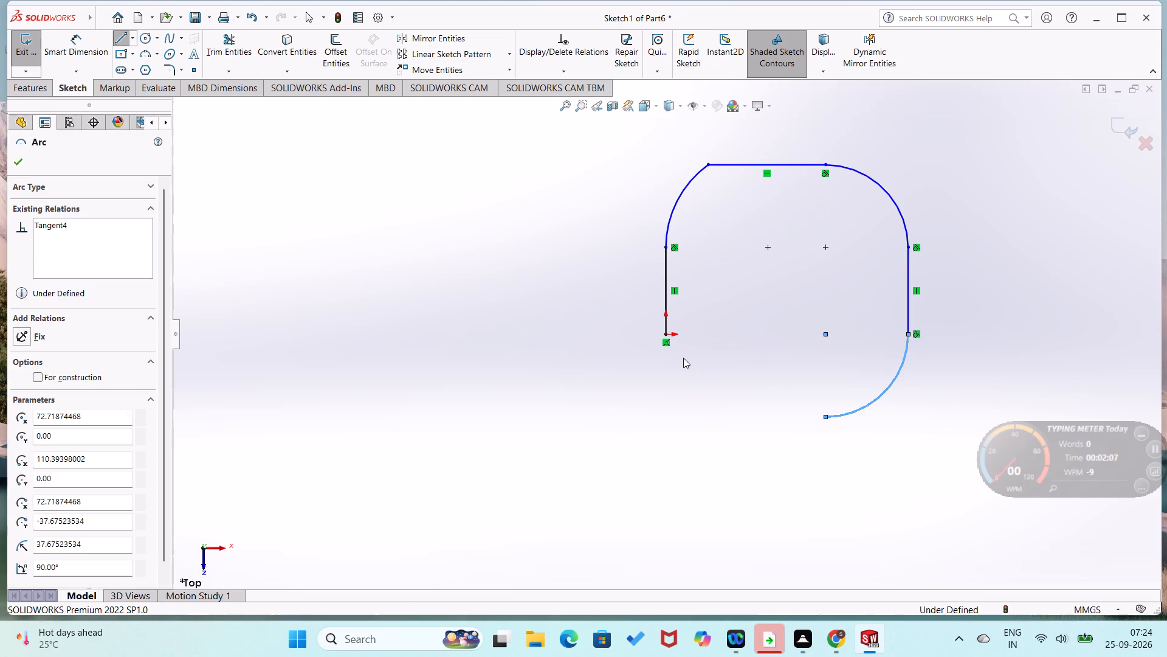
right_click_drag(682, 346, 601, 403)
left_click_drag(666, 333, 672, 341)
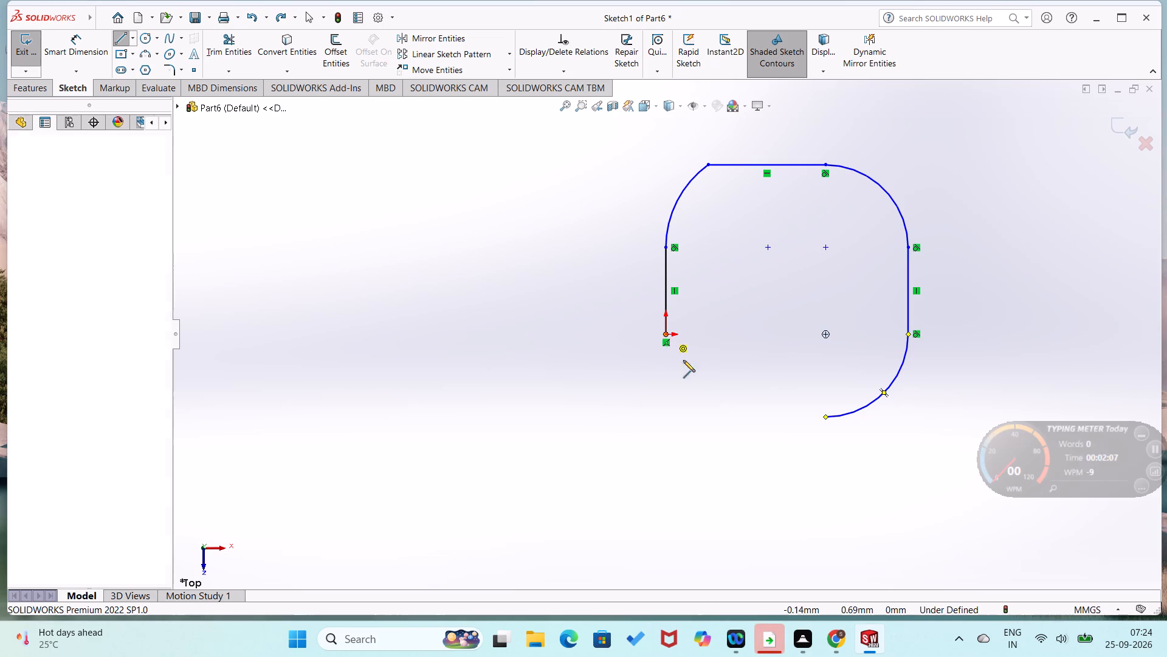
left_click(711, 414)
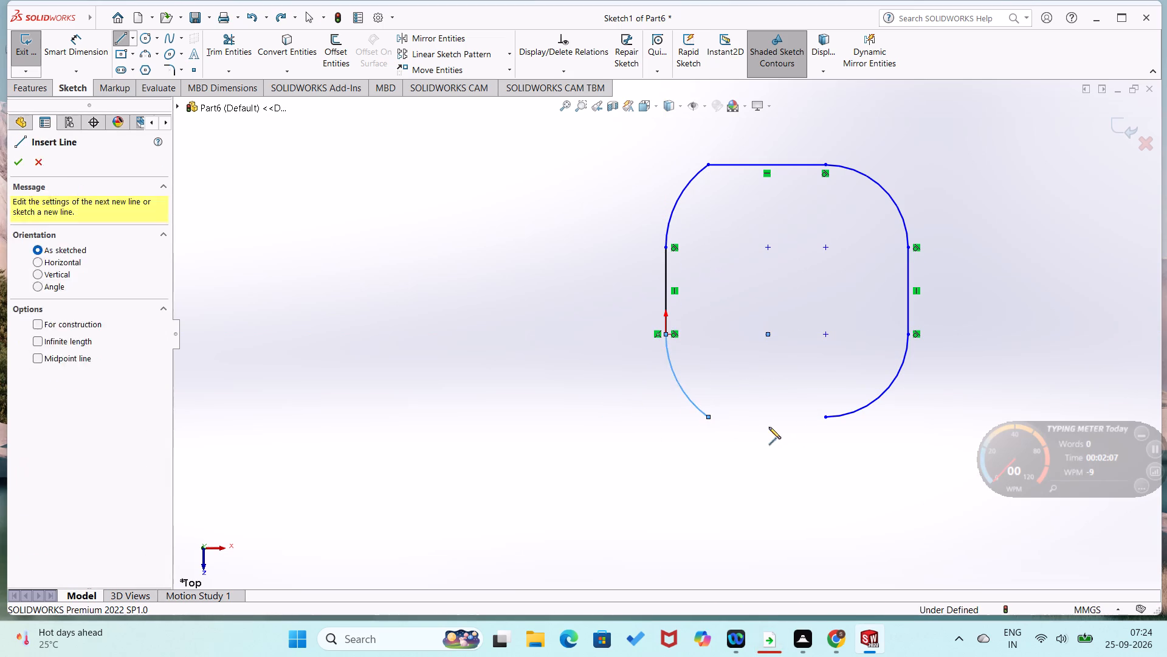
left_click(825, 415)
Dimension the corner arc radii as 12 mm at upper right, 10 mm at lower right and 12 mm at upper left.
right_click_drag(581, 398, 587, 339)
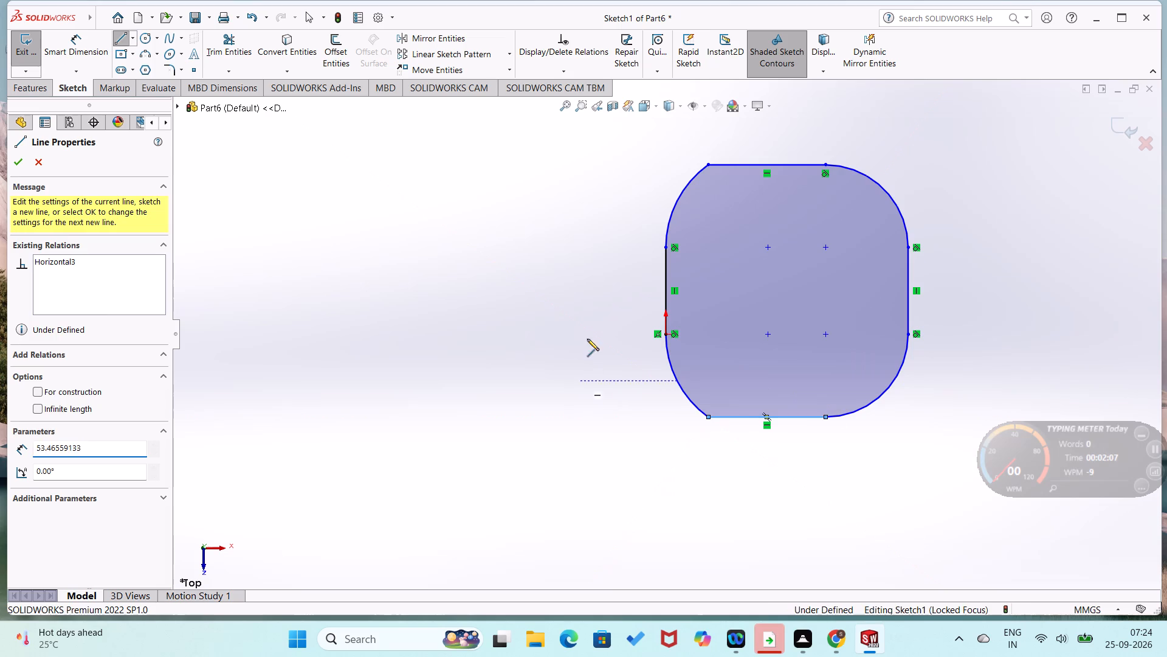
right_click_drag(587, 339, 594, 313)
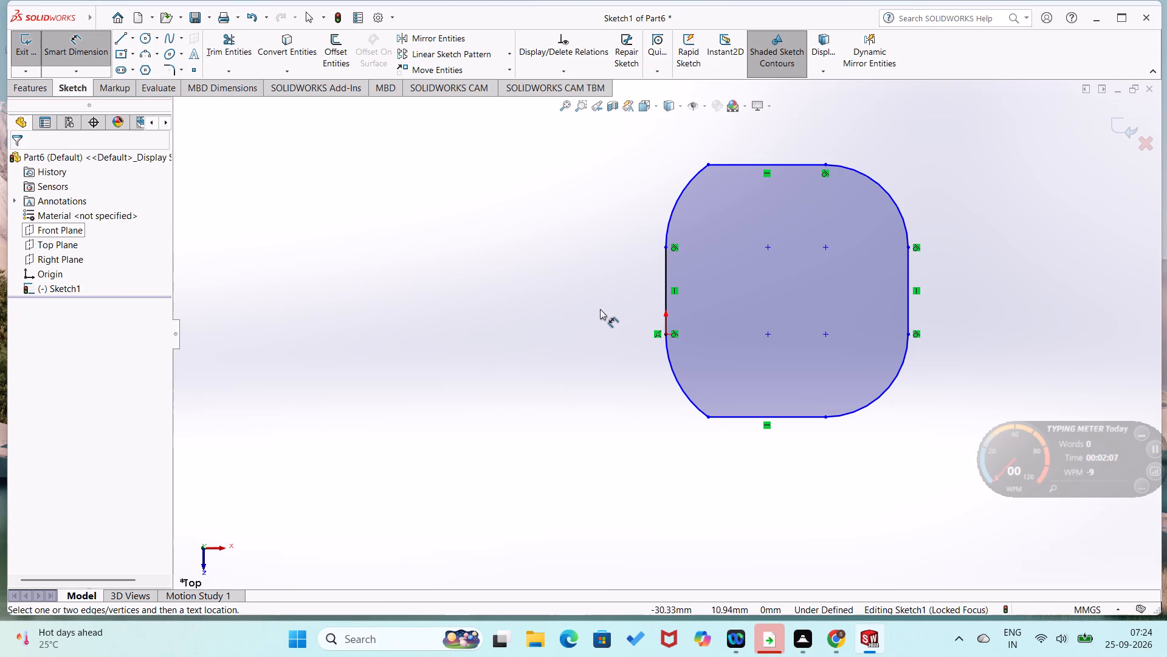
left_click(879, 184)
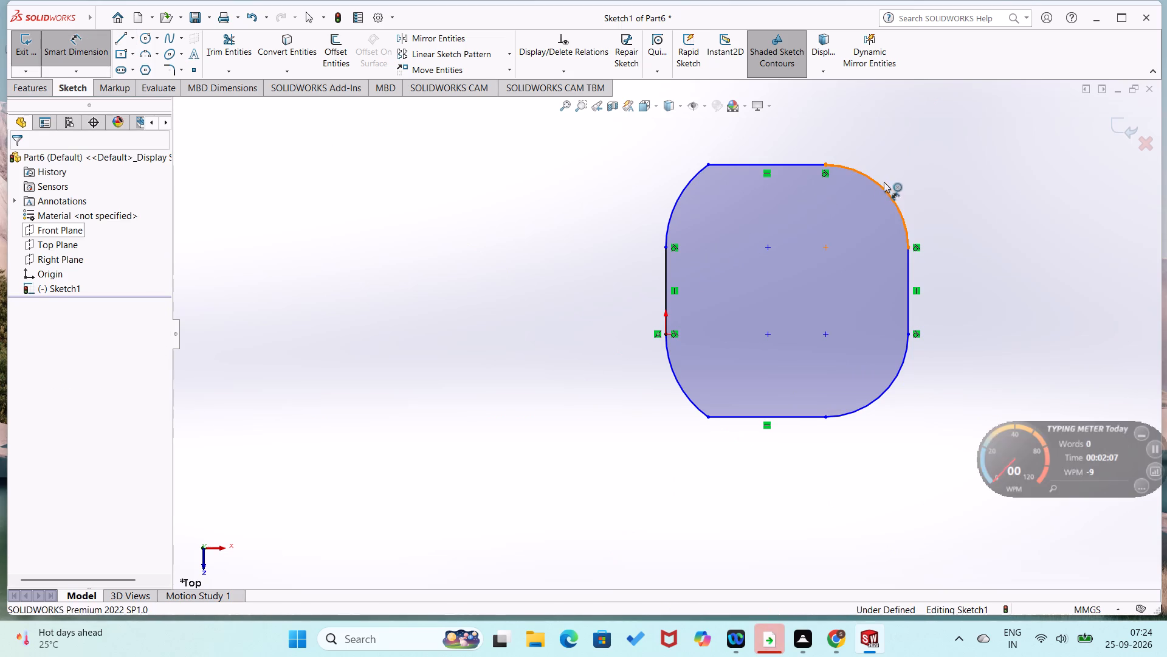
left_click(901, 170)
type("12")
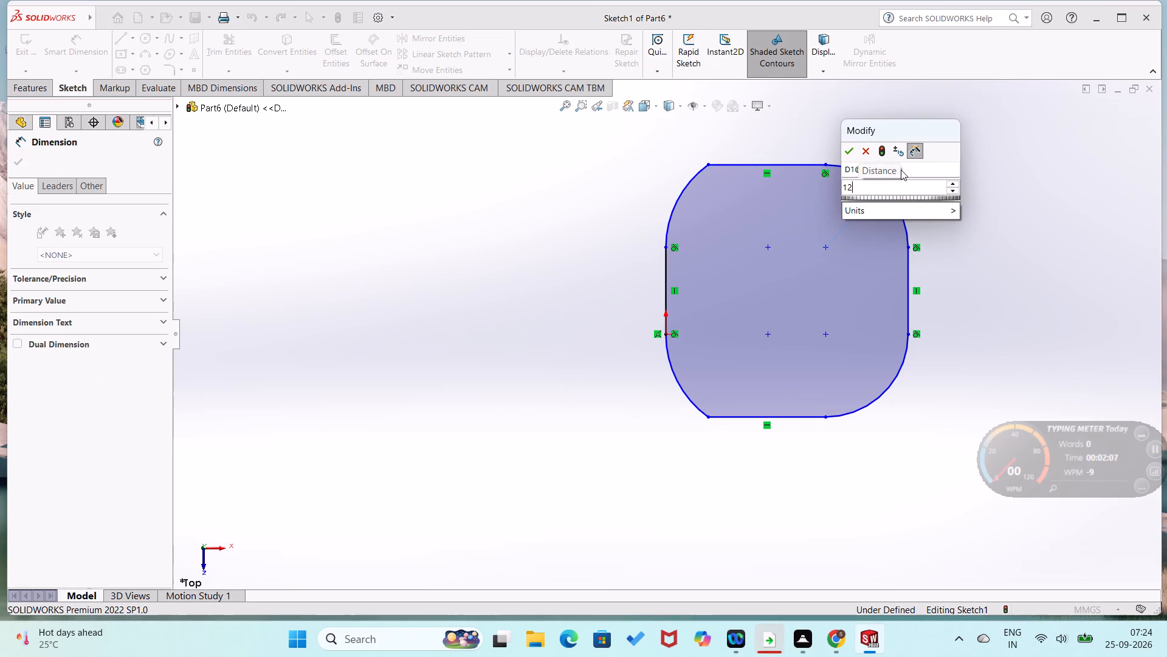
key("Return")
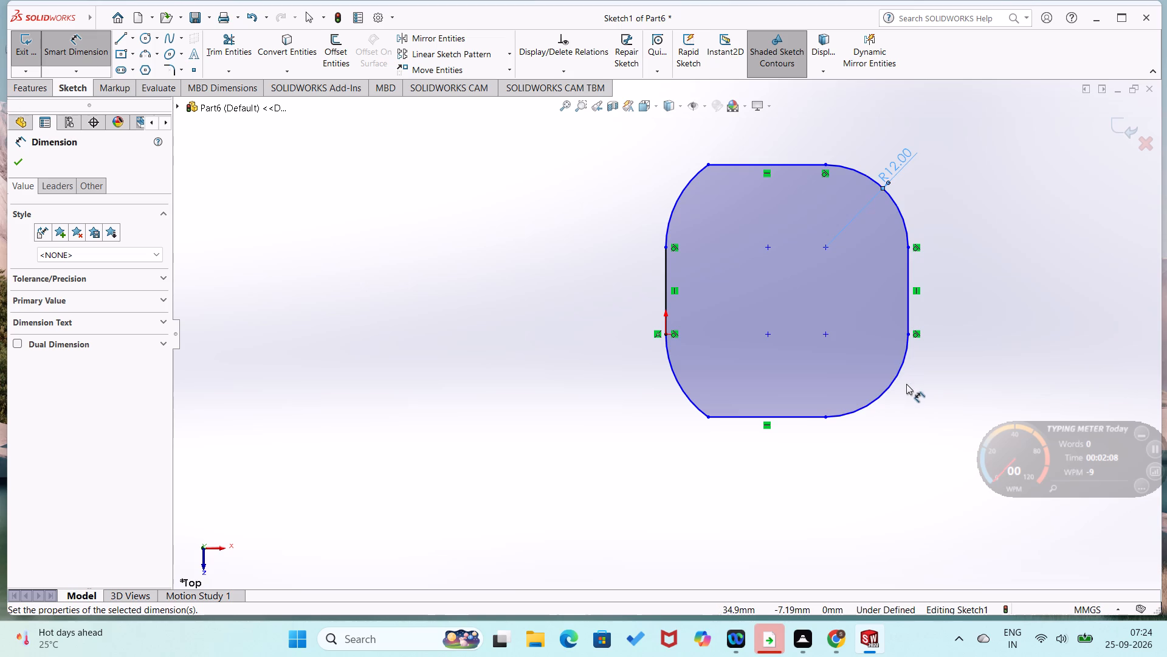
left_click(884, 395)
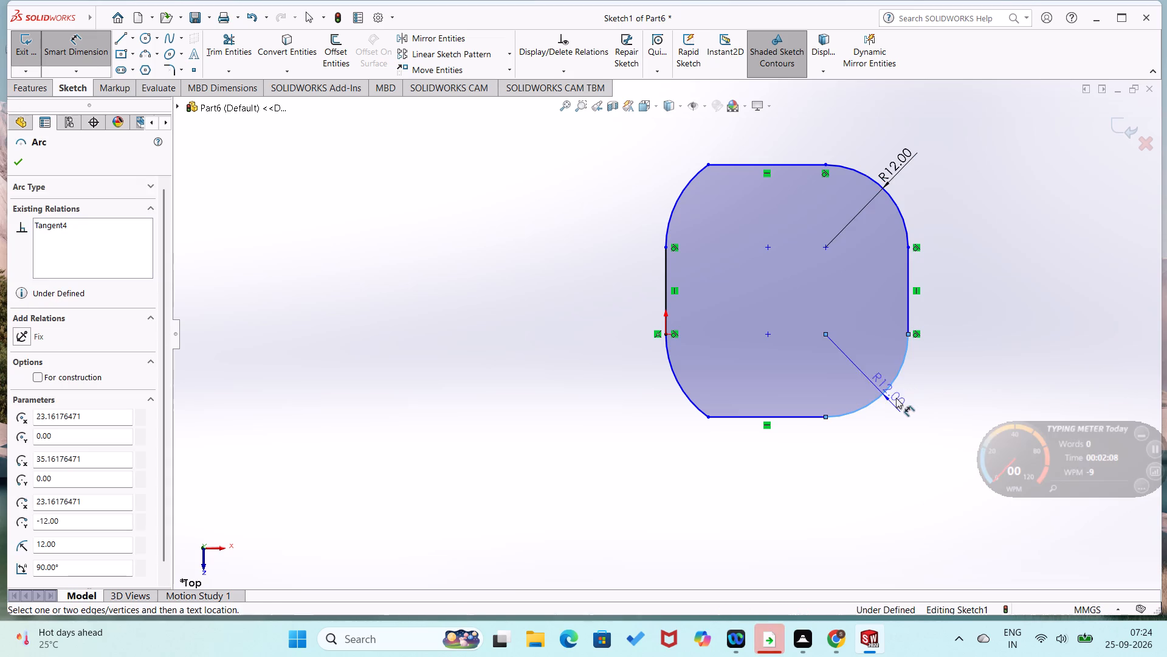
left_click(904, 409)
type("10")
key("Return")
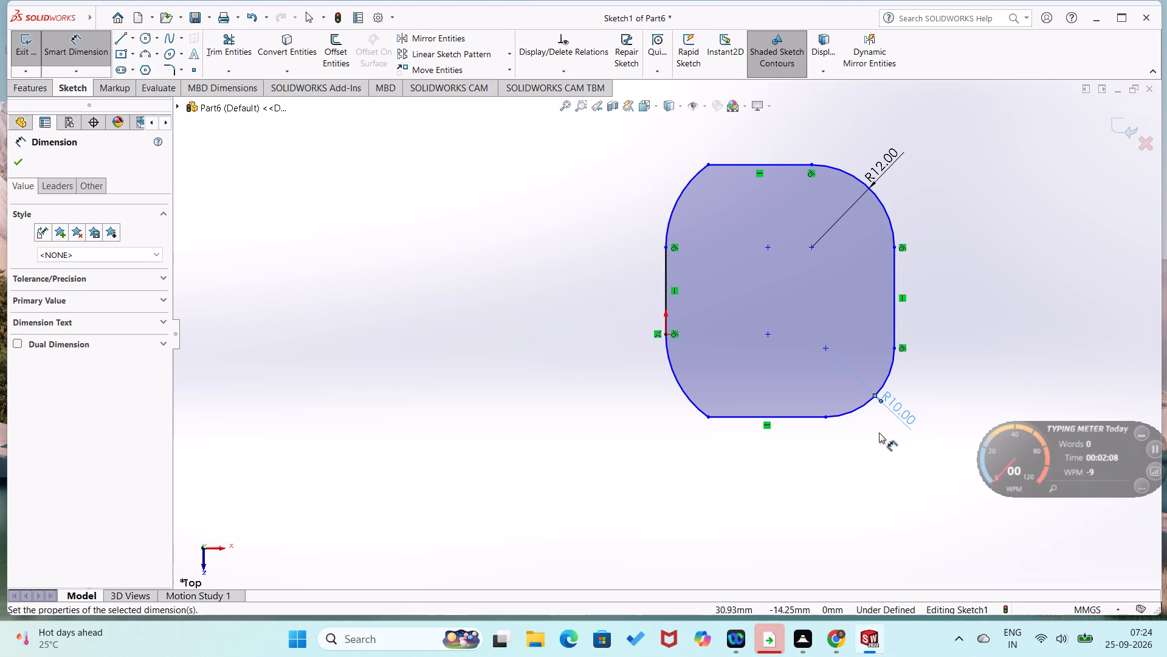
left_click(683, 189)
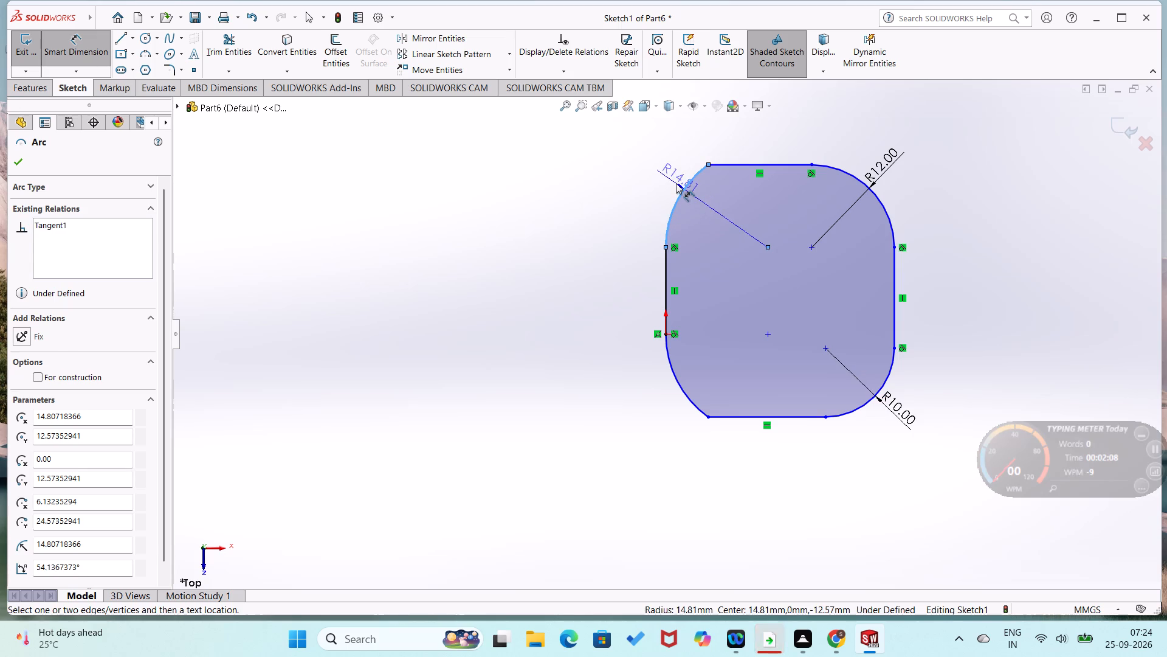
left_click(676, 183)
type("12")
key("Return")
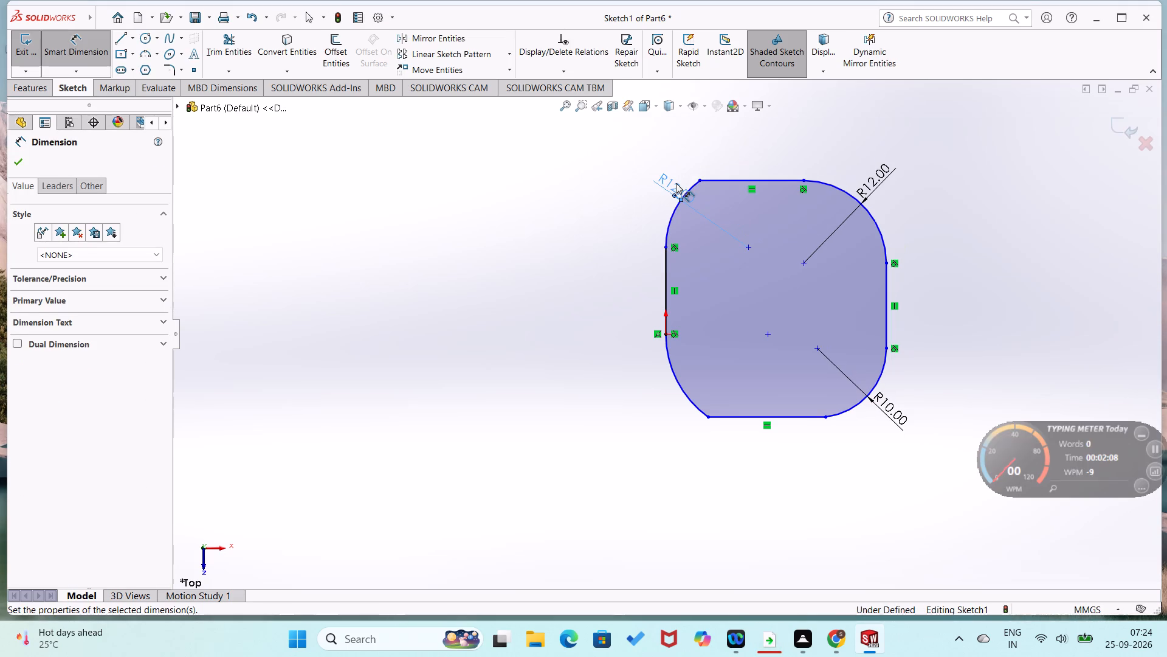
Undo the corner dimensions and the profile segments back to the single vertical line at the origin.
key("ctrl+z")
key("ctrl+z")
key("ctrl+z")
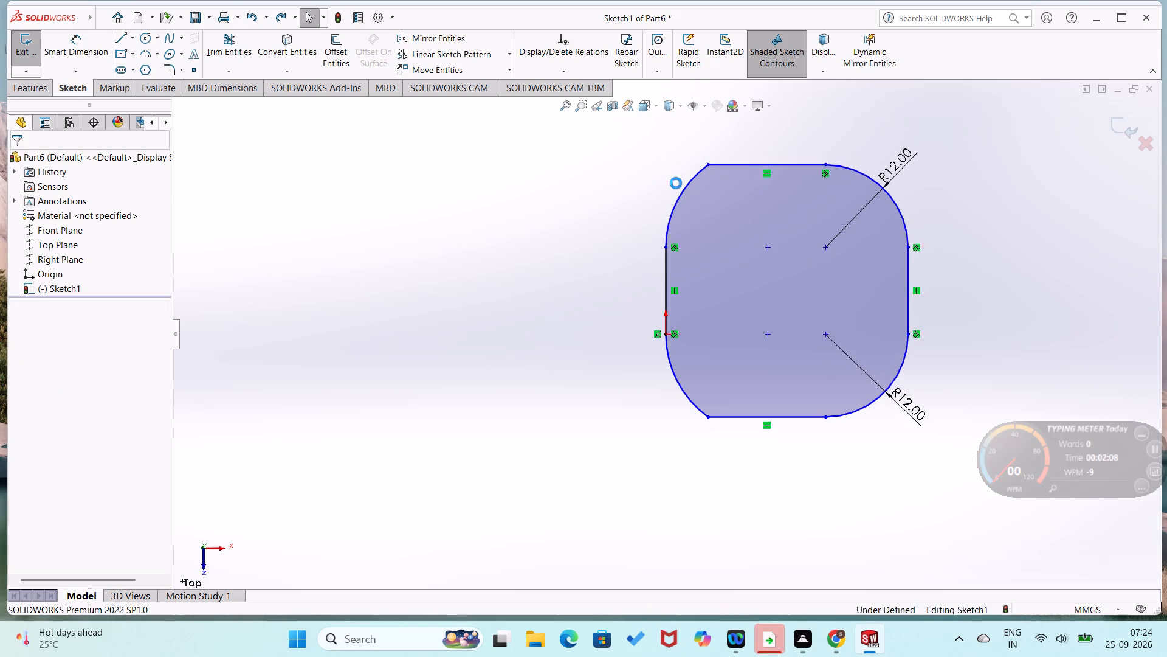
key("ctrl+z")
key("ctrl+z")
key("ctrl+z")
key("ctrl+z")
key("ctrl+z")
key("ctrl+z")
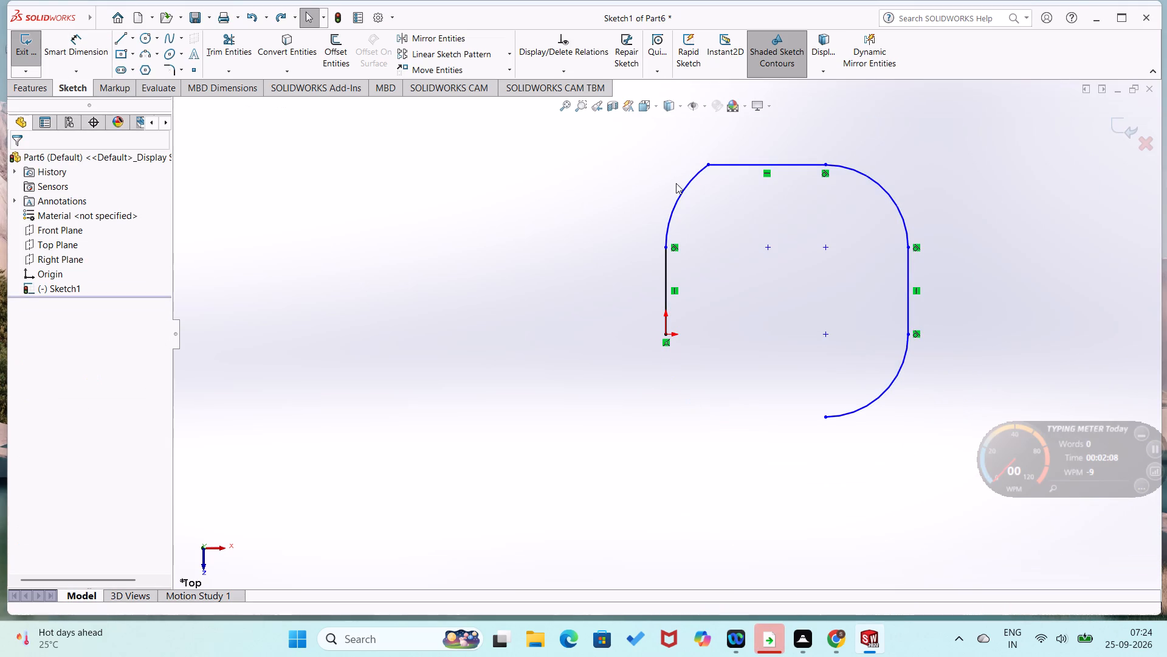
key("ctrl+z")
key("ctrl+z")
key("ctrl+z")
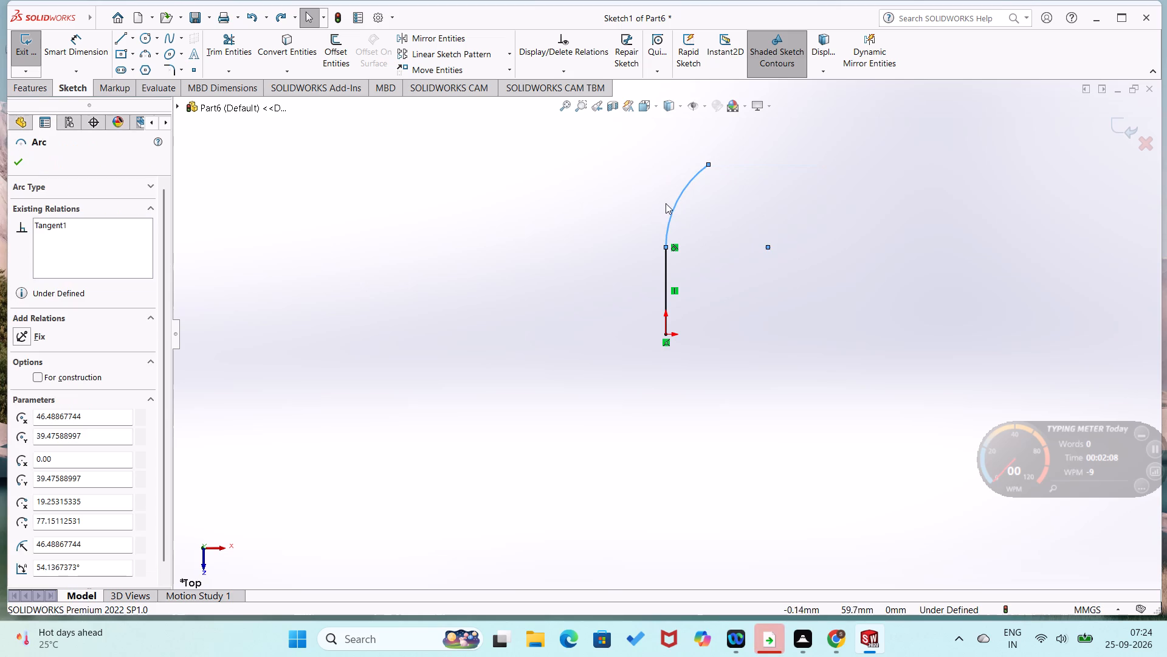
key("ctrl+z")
From the vertical line's upper end, sketch a tangent arc of about 33 mm radius, a 54 mm horizontal line and a 90° arc of about 32 mm.
right_click_drag(660, 206, 535, 246)
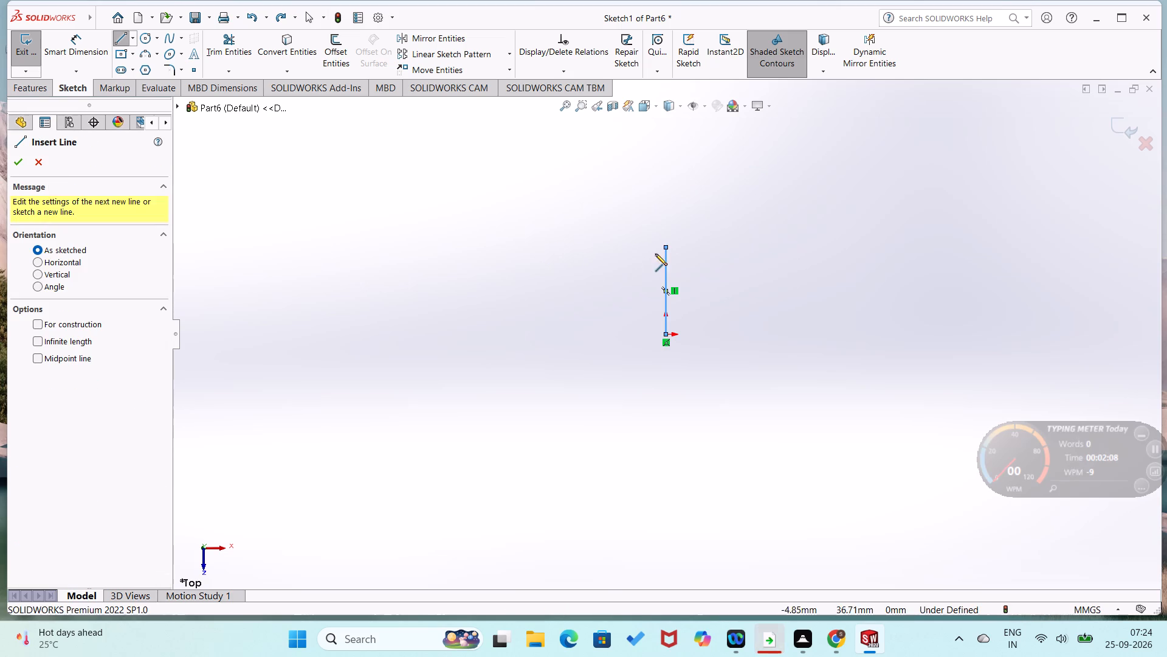
left_click(667, 248)
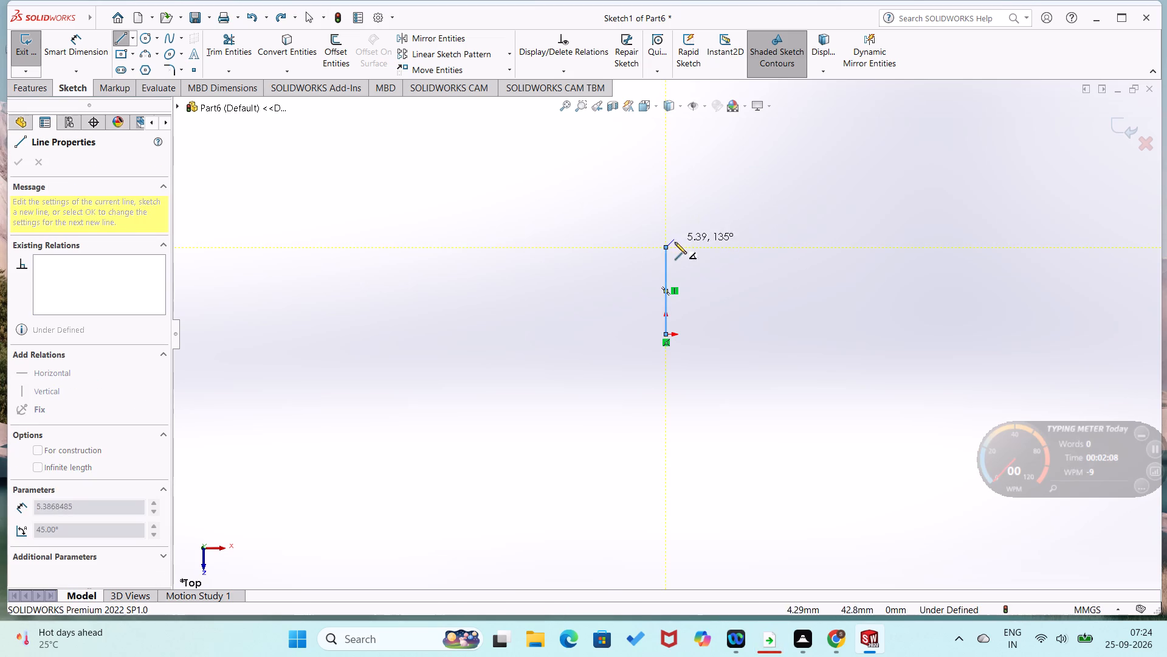
left_click(725, 177)
left_click(843, 179)
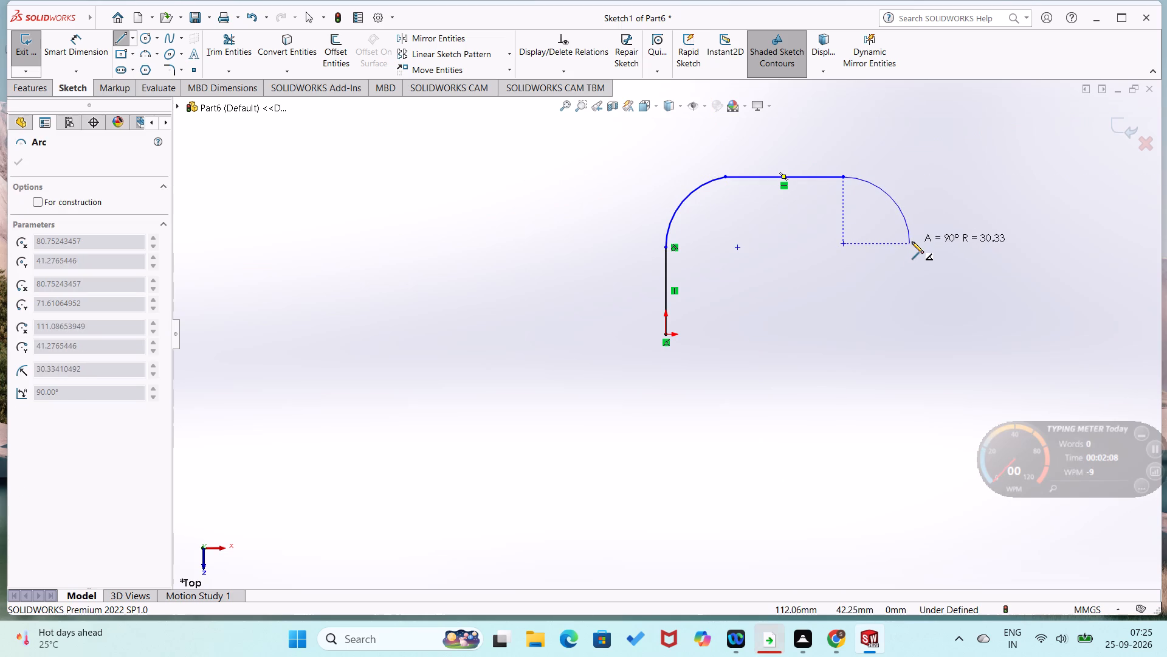
left_click(914, 248)
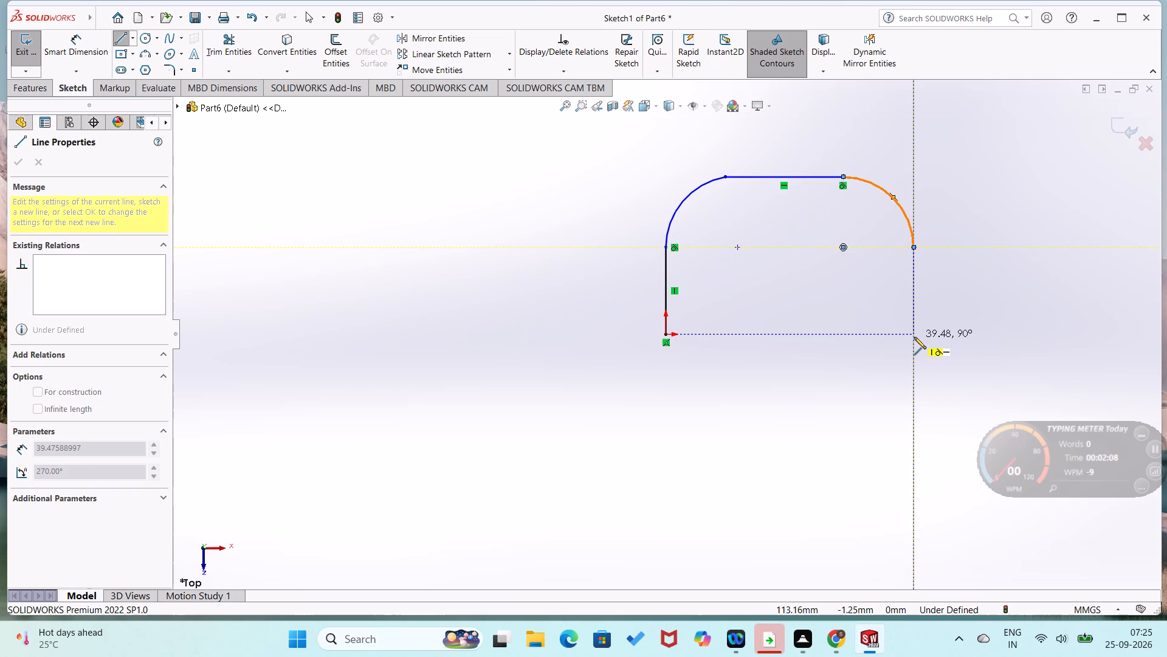
Continue the profile with a vertical line about 39 mm down, a tangent arc of about 45 mm radius and a 54 mm horizontal line.
left_click(914, 337)
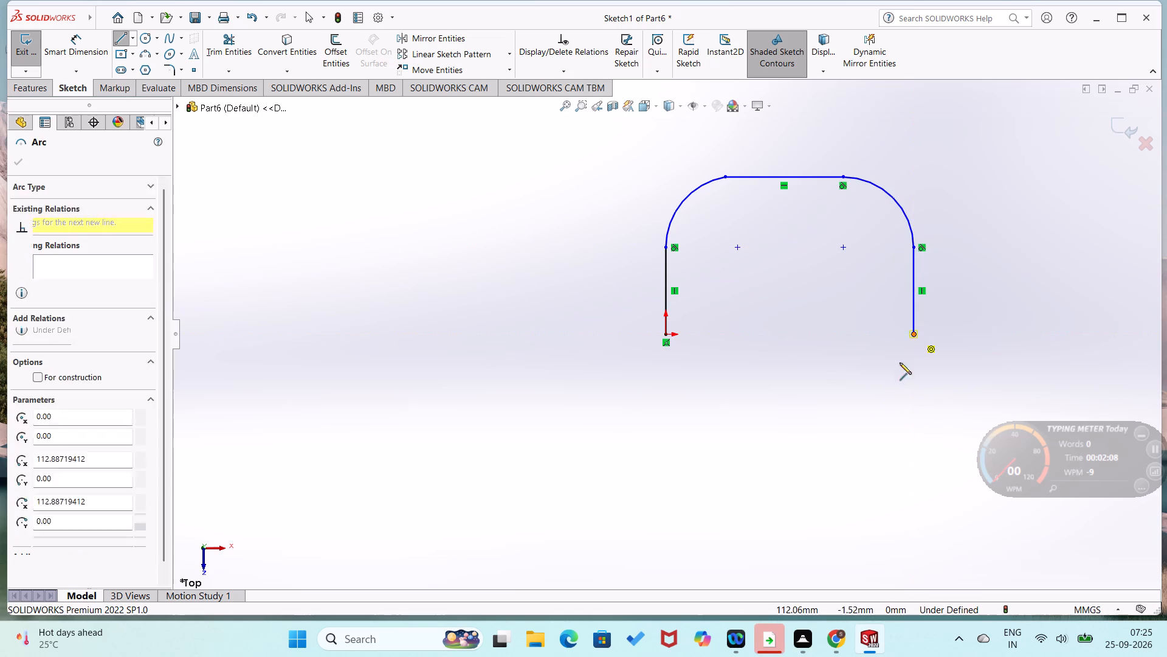
left_click(841, 429)
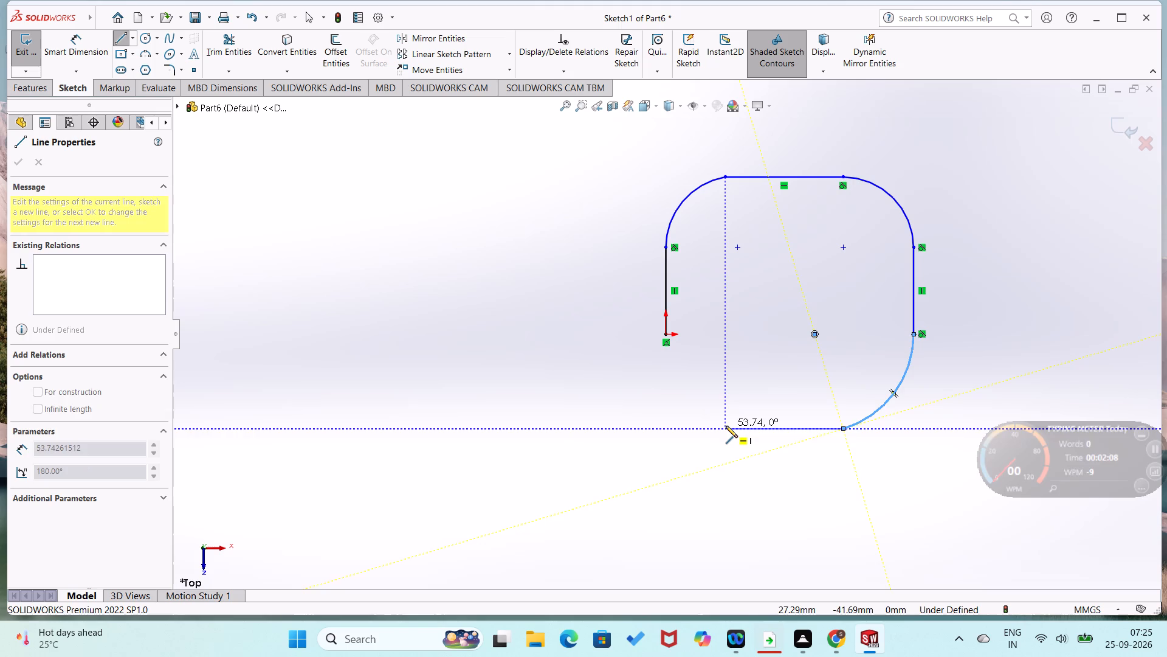
left_click(726, 426)
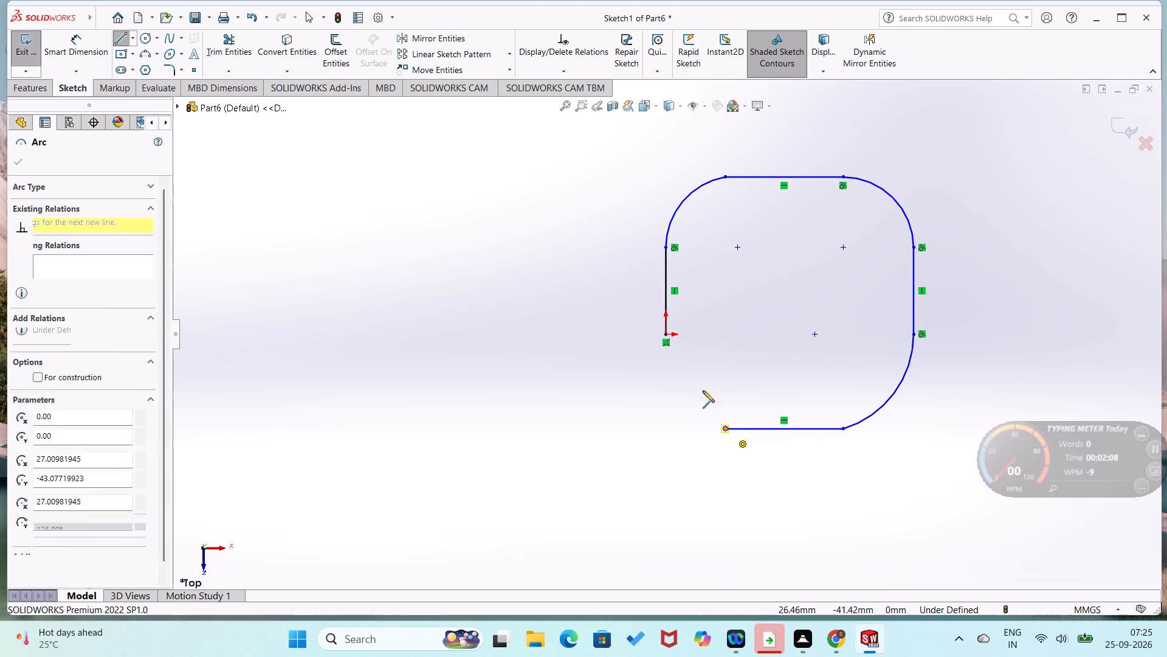
key("Escape")
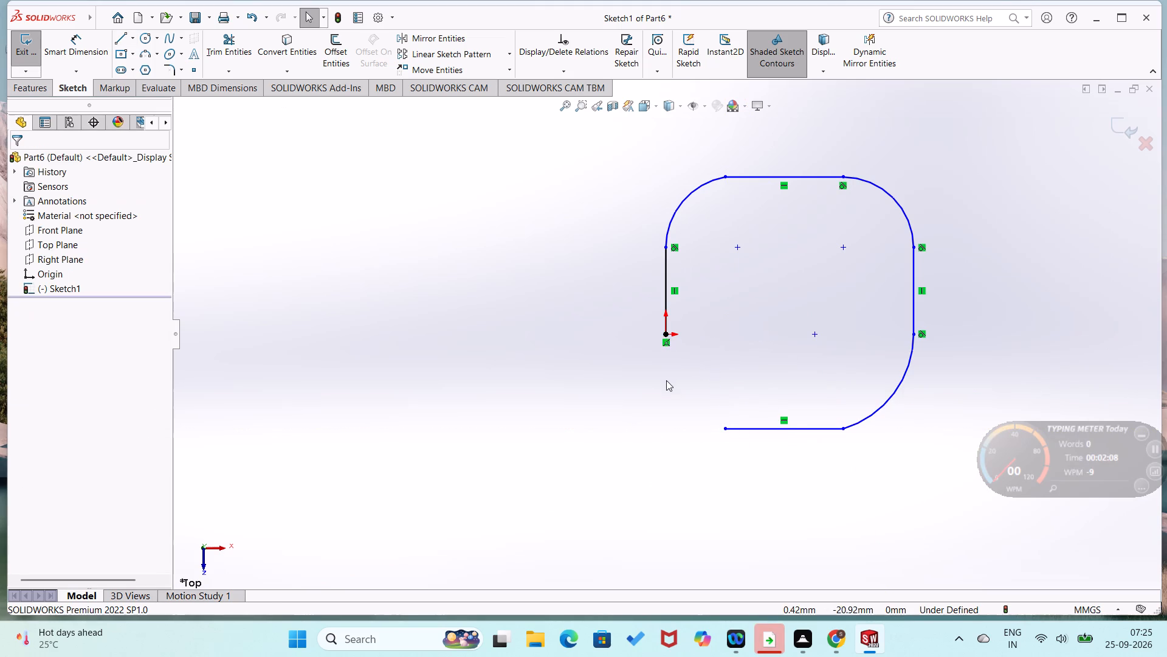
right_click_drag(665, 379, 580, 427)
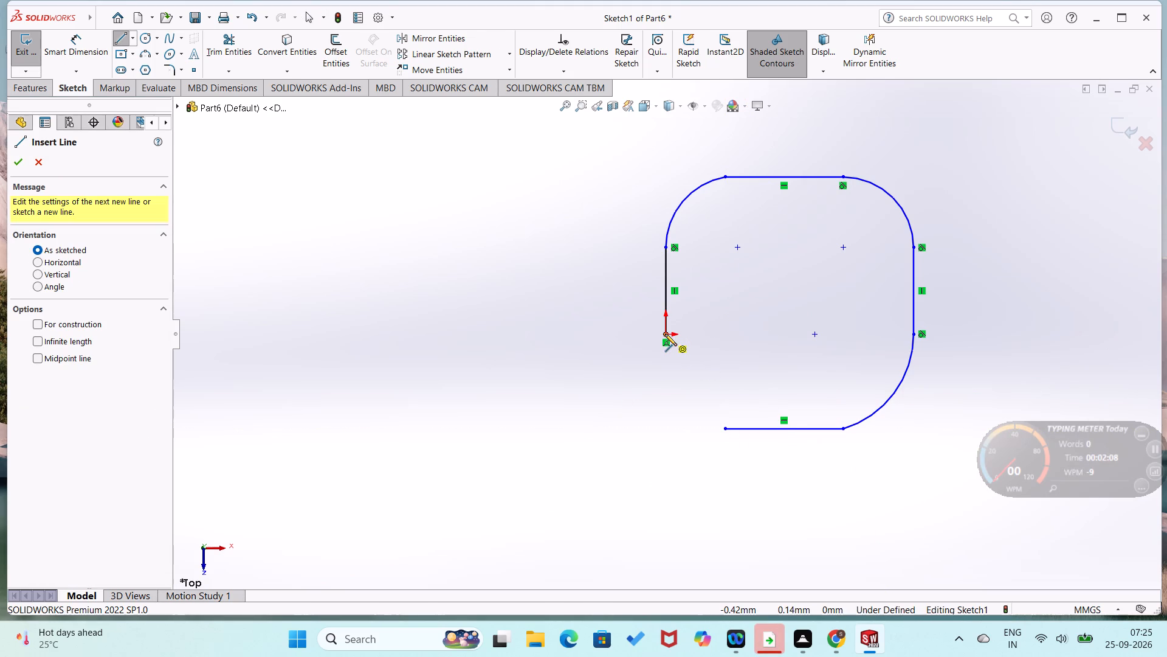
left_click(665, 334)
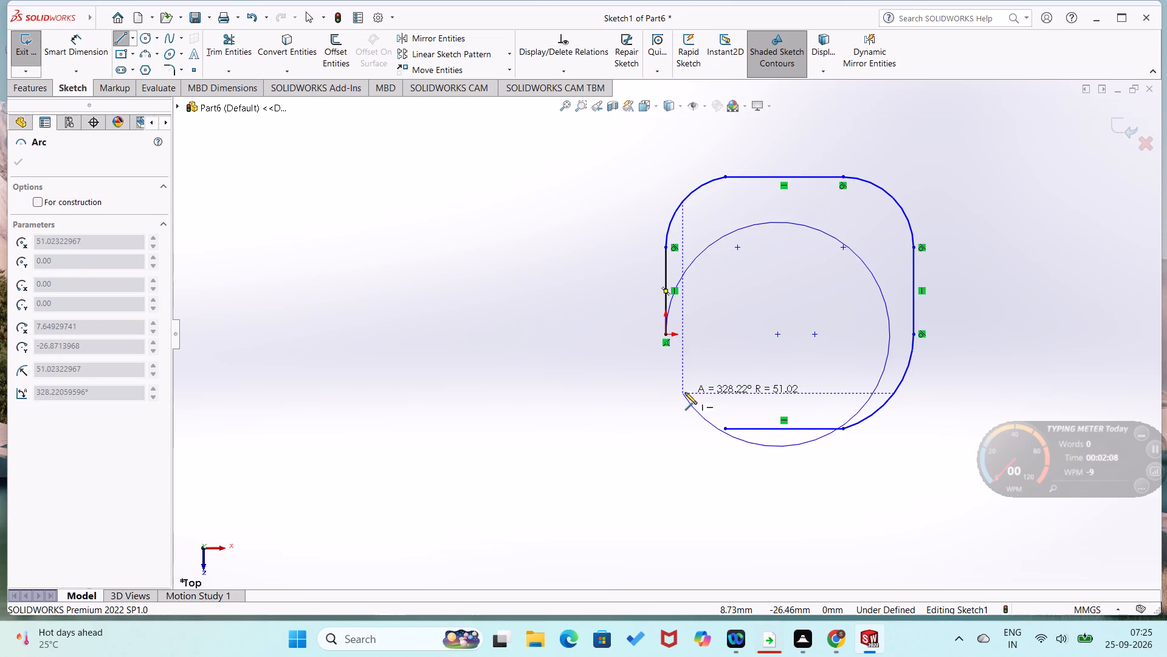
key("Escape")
Close the profile with a tangent arc of about 48 mm radius from the origin to the lower horizontal line's open end.
right_click_drag(661, 398, 545, 430)
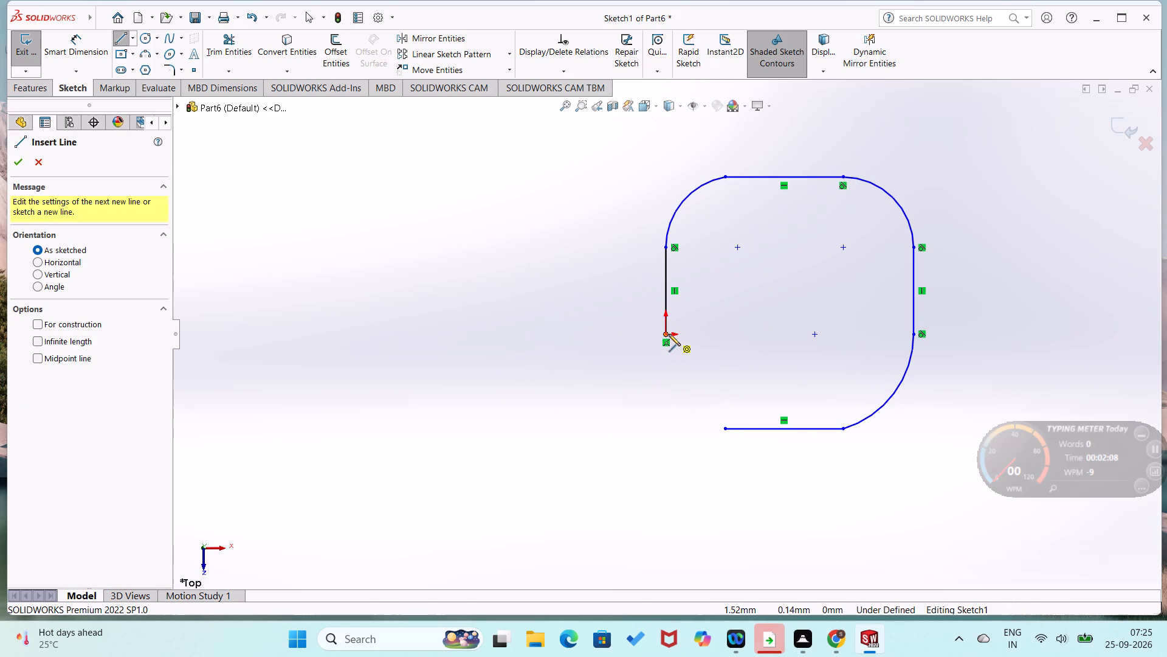
left_click(667, 334)
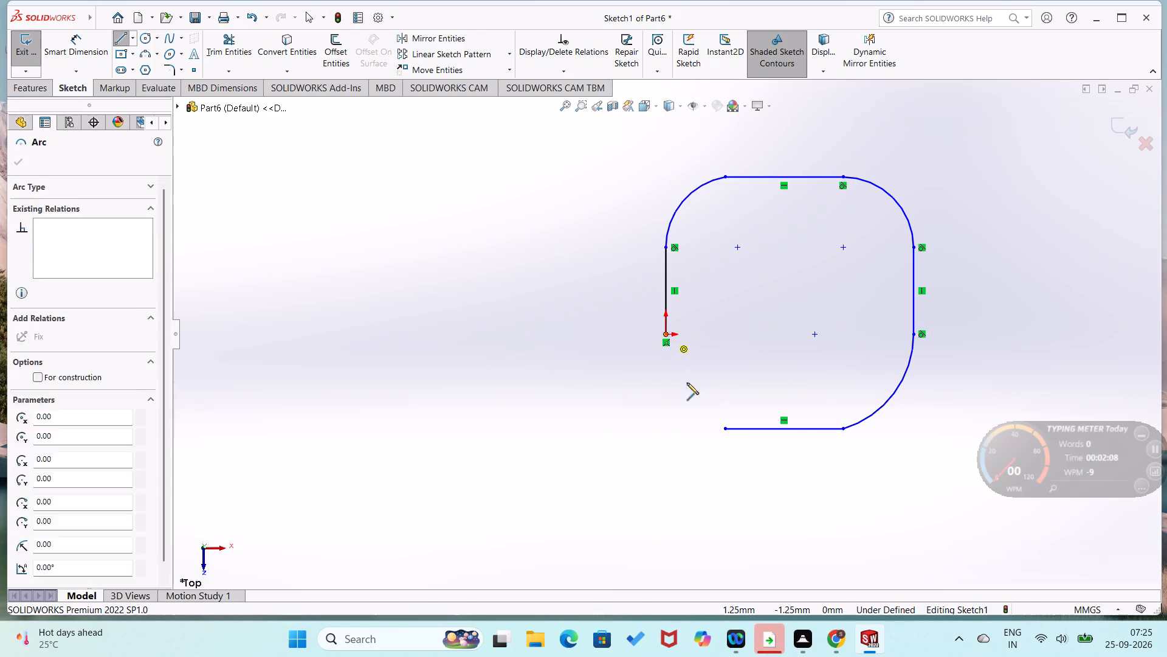
left_click(724, 428)
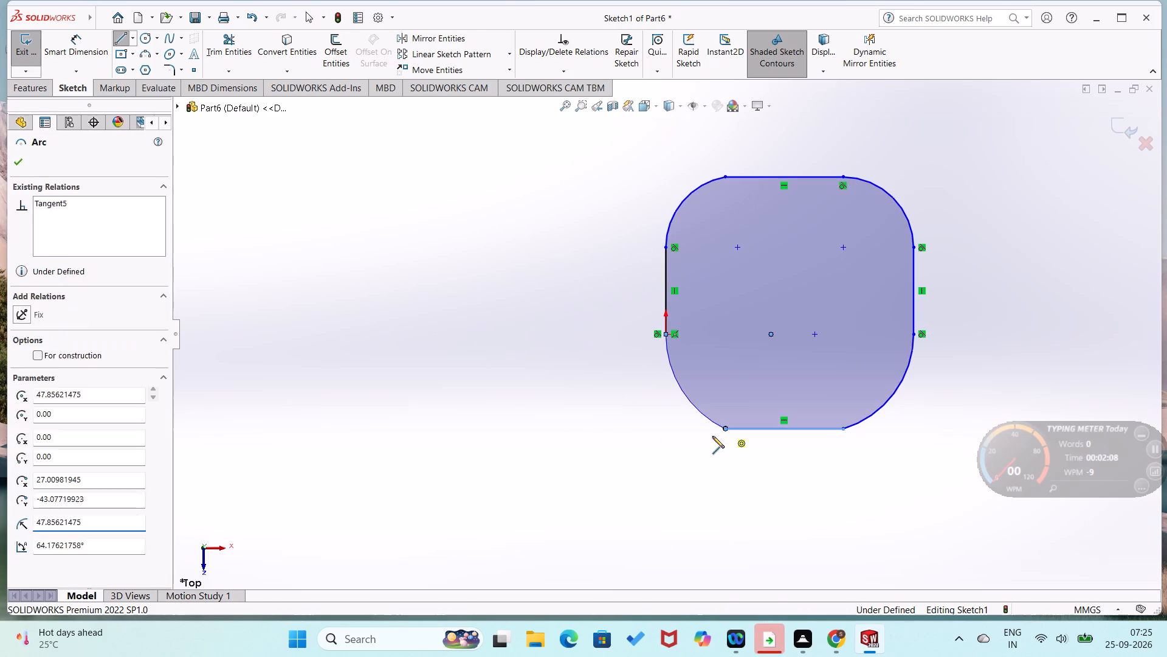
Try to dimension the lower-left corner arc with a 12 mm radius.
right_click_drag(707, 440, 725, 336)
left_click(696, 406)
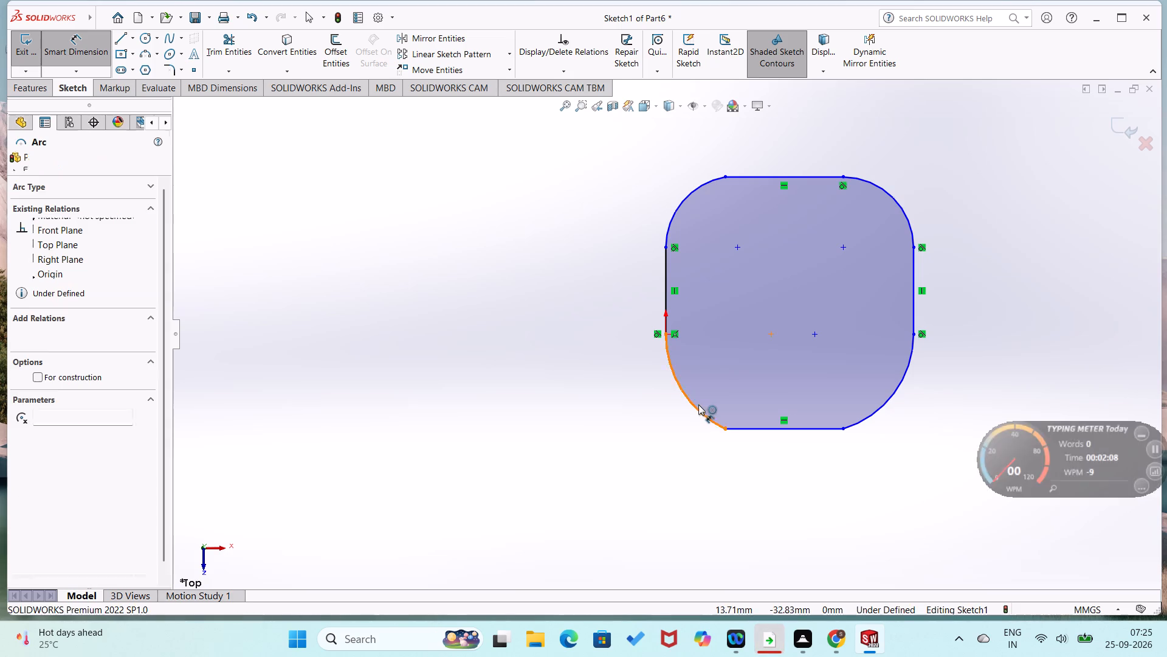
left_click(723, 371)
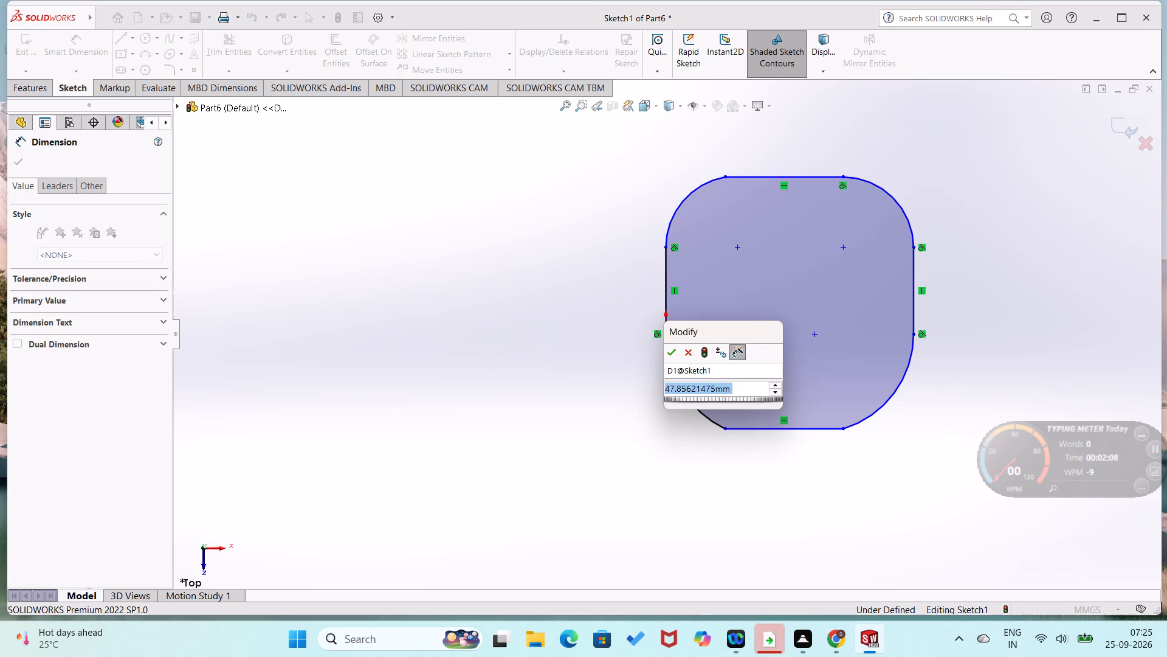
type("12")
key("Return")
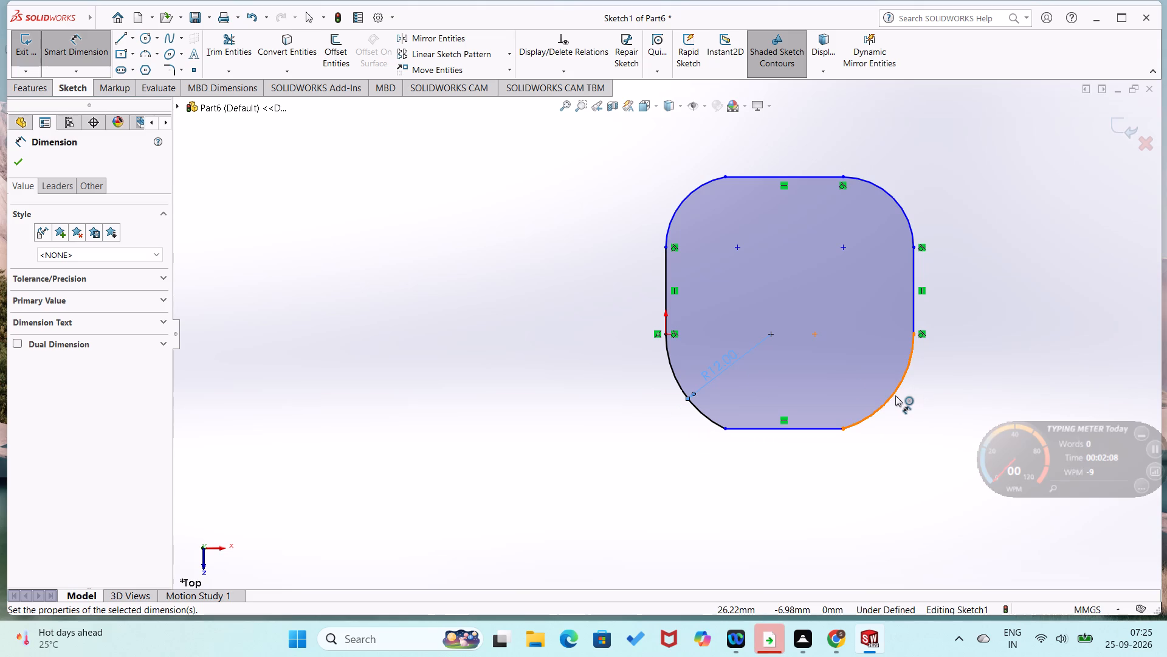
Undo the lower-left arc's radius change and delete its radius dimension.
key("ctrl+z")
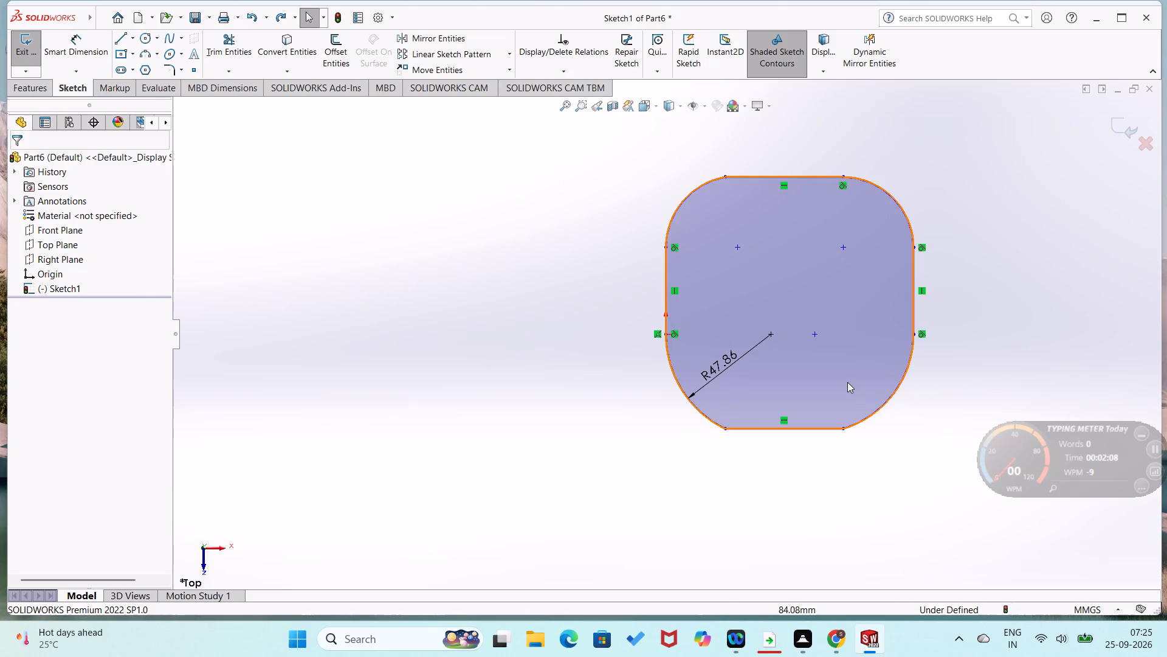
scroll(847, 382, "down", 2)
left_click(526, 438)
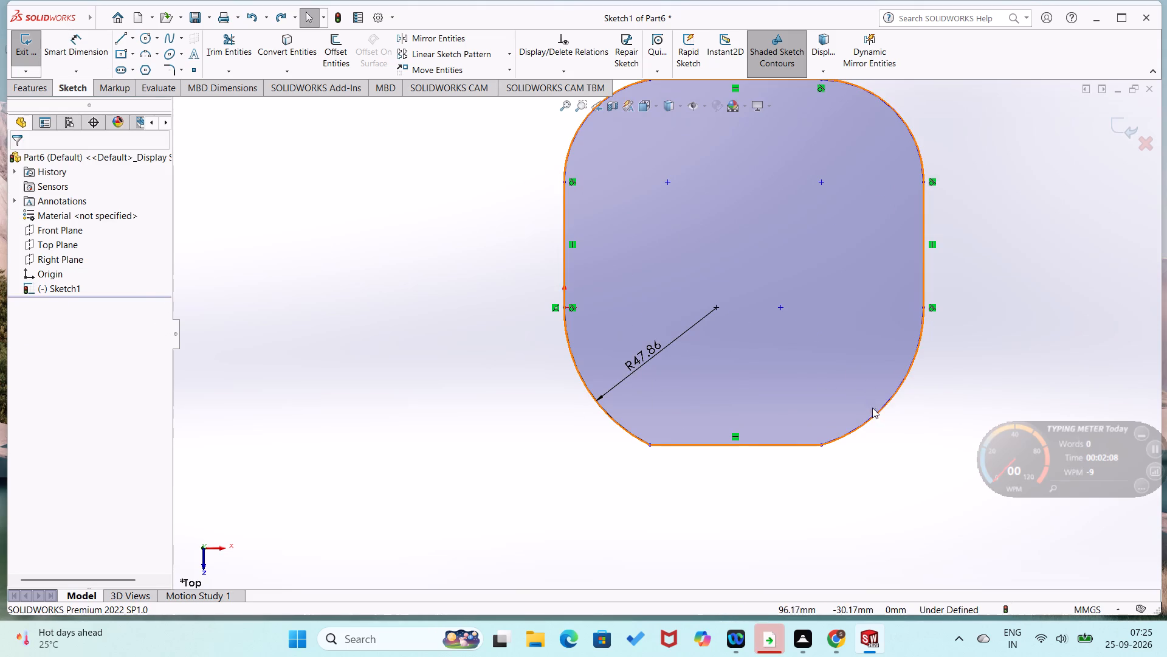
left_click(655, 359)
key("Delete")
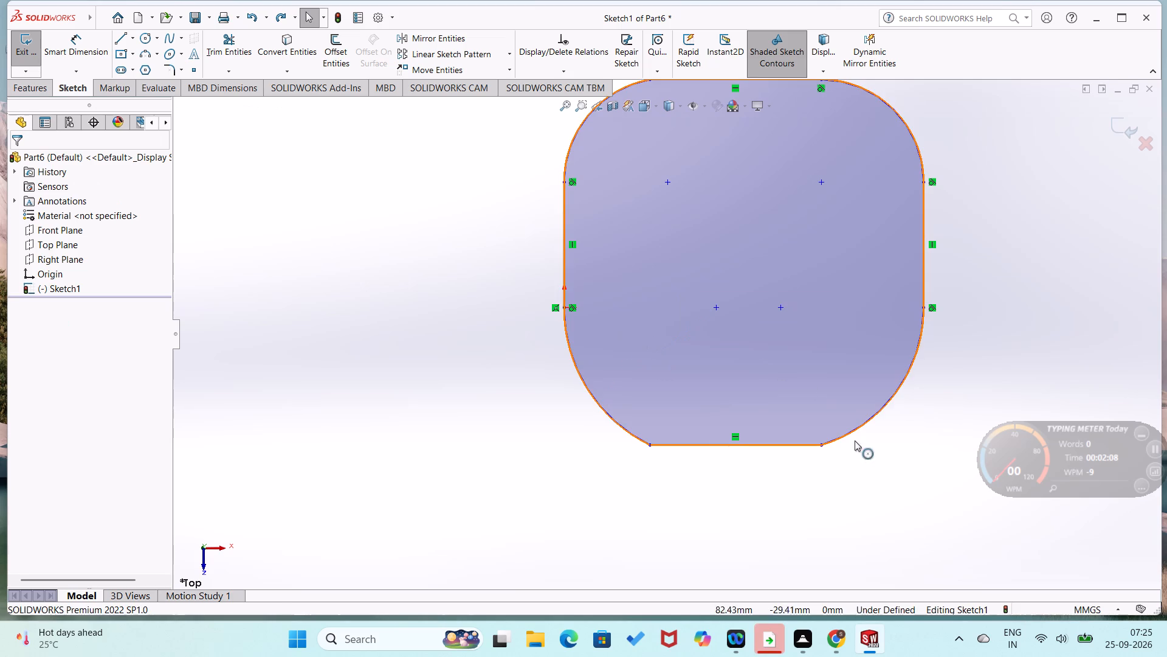
Dimension the lower-right and upper-right corner arcs with a radius of 12 mm each.
right_click_drag(894, 493, 925, 380)
left_click(884, 406)
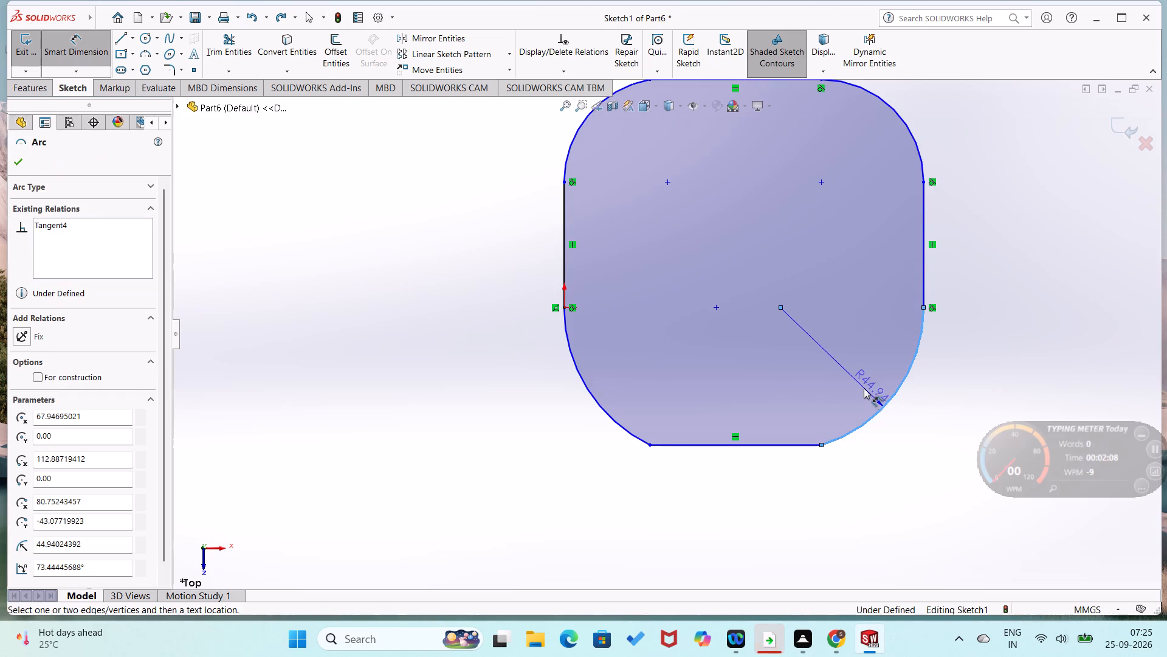
left_click(864, 388)
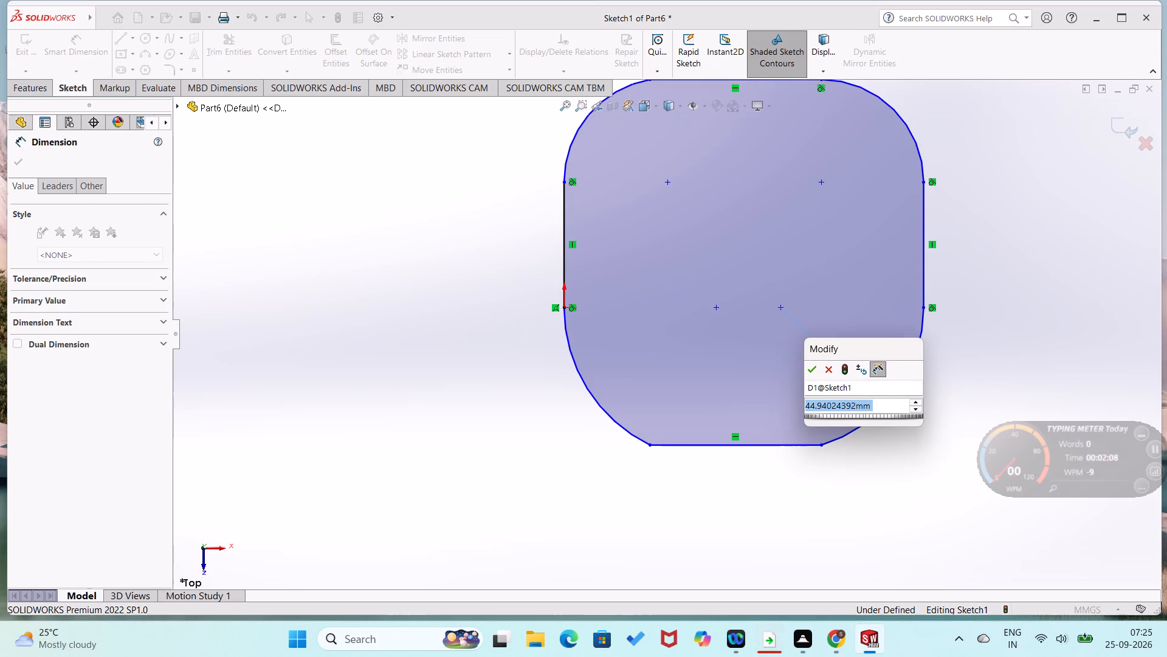
type("12")
key("Return")
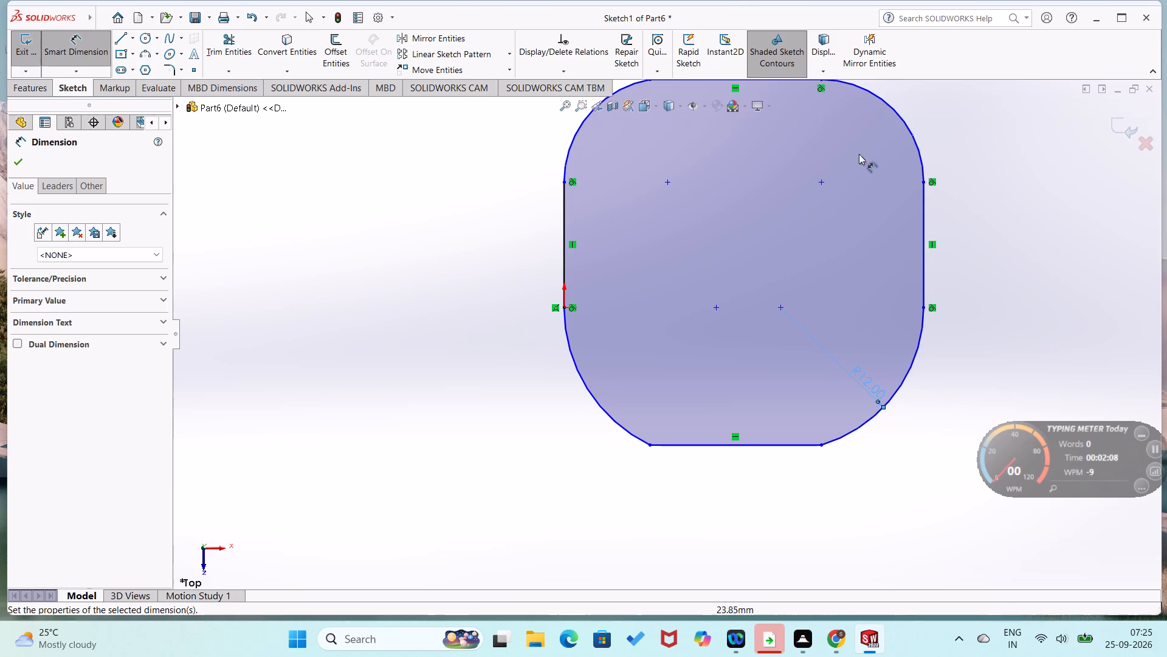
left_click(897, 117)
left_click(874, 147)
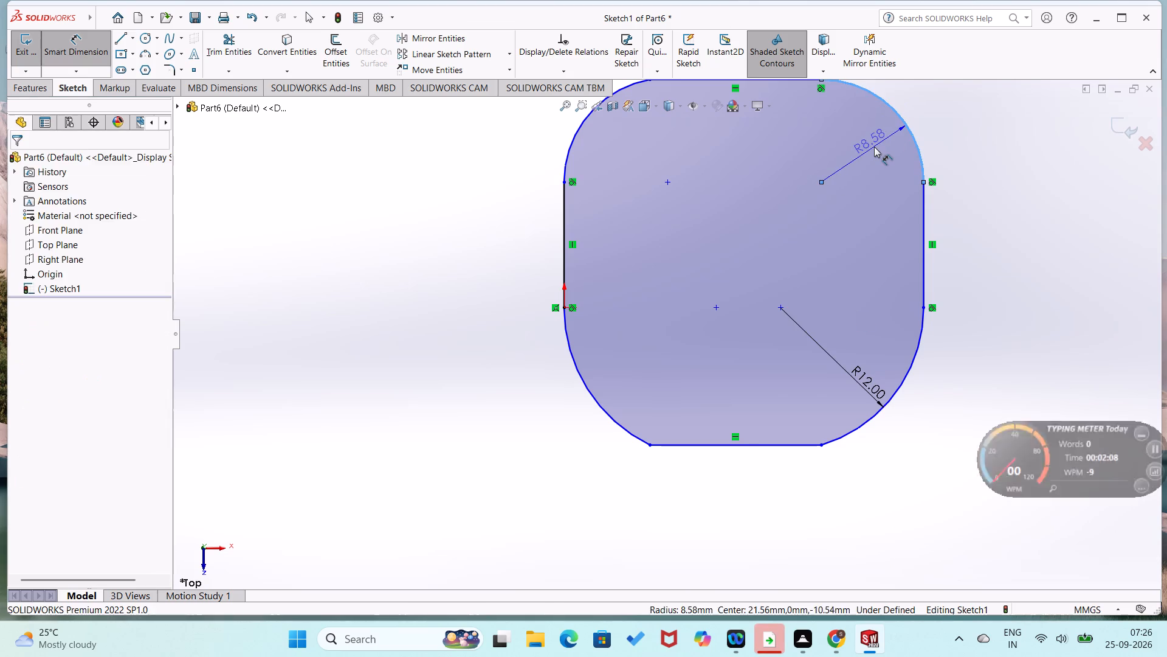
type("12")
key("Return")
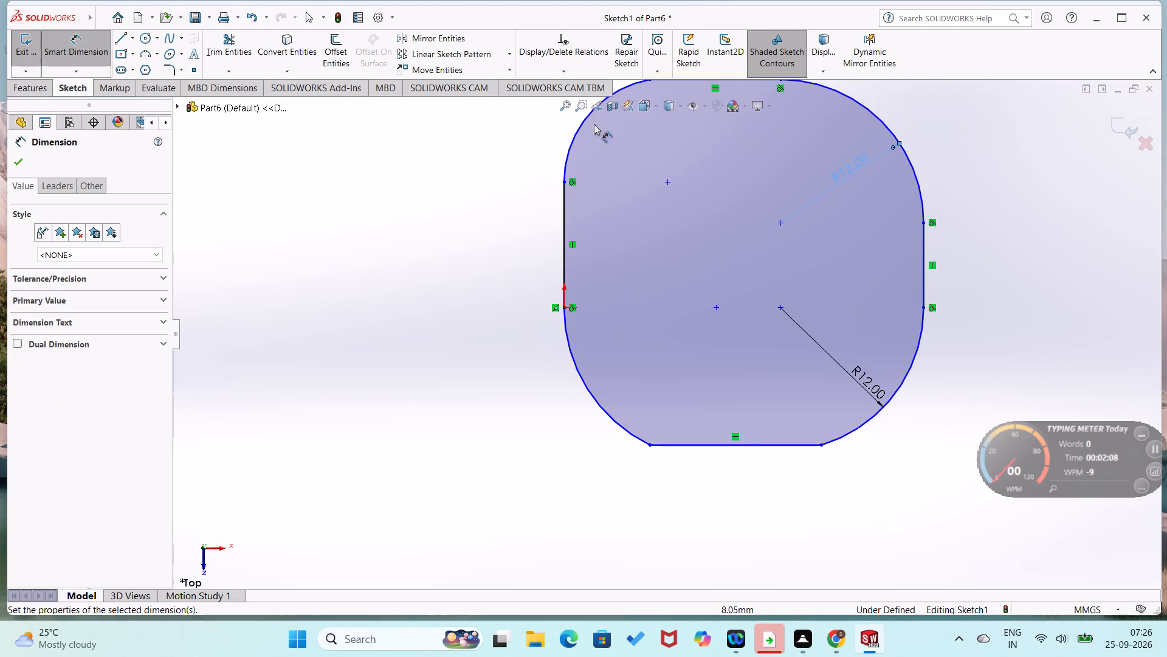
Dimension the upper-left and lower-left corner arcs with a radius of 12 mm each.
left_click(579, 133)
left_click(614, 153)
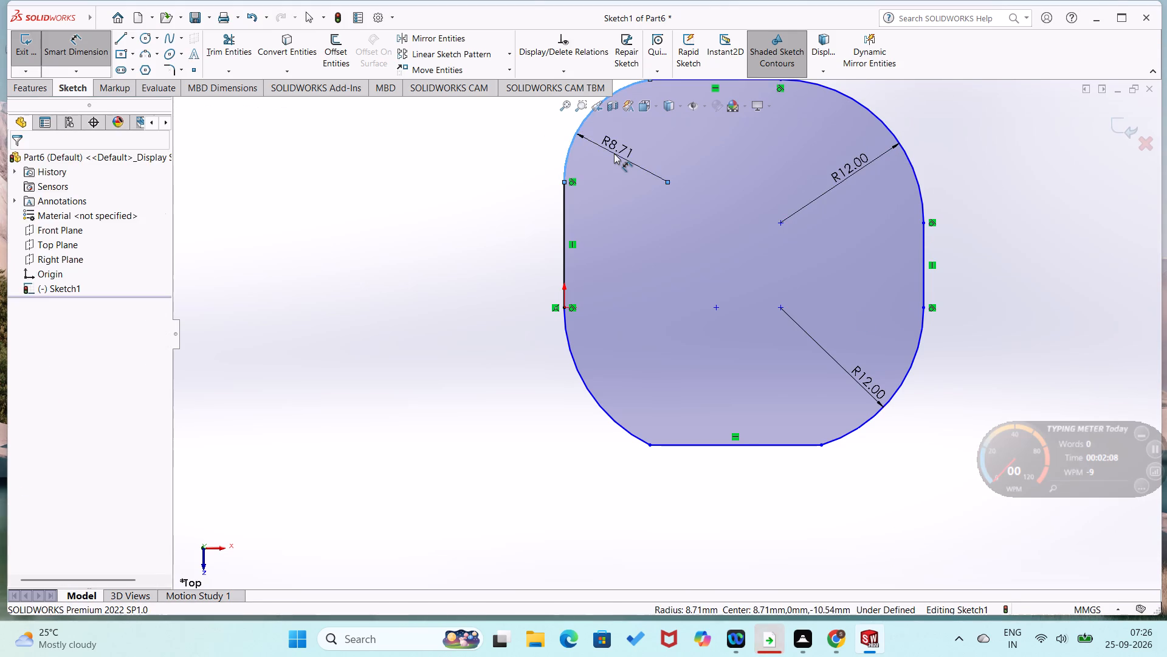
type("12")
key("Return")
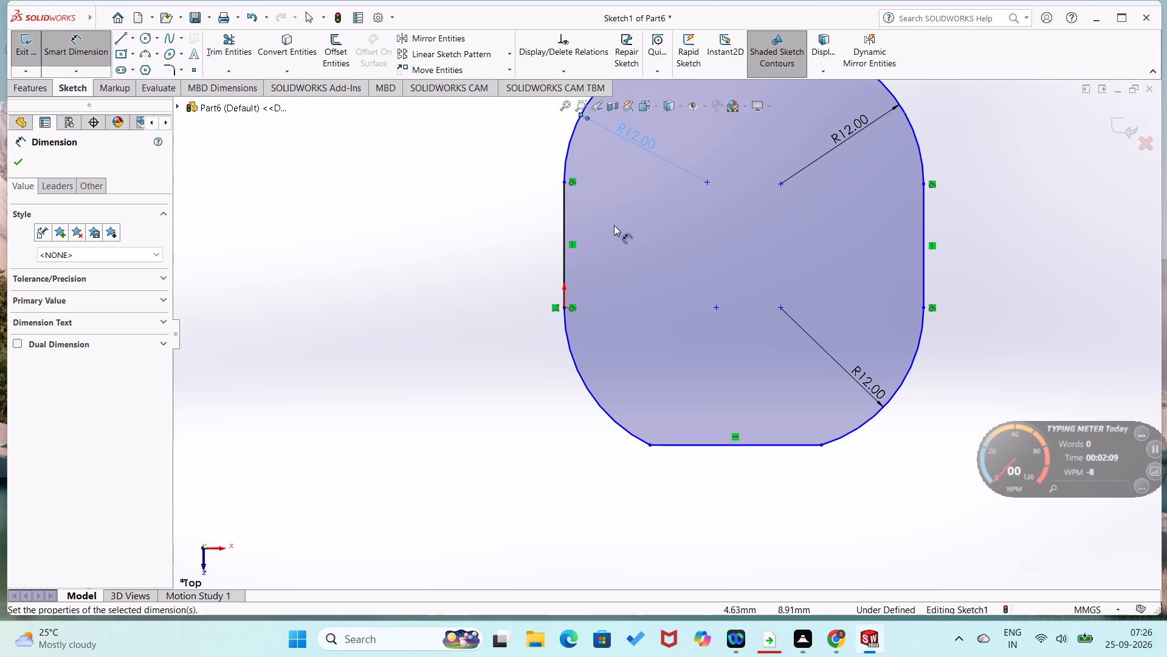
left_click(577, 374)
left_click(632, 346)
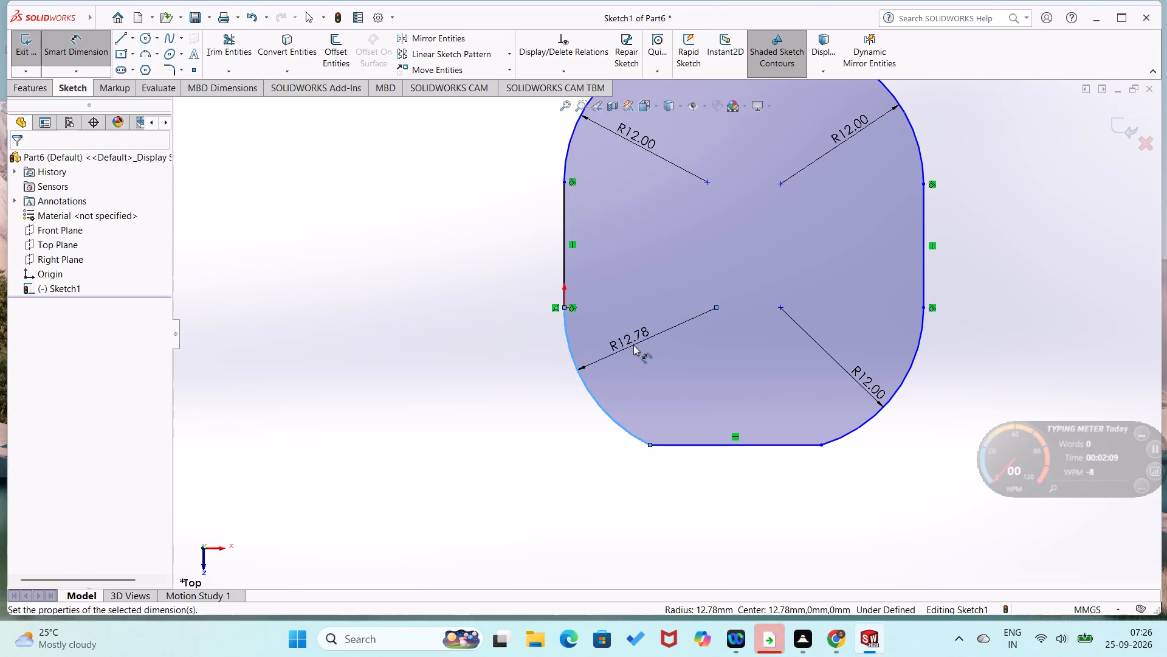
type("12")
key("Return")
scroll(771, 350, "up", 2)
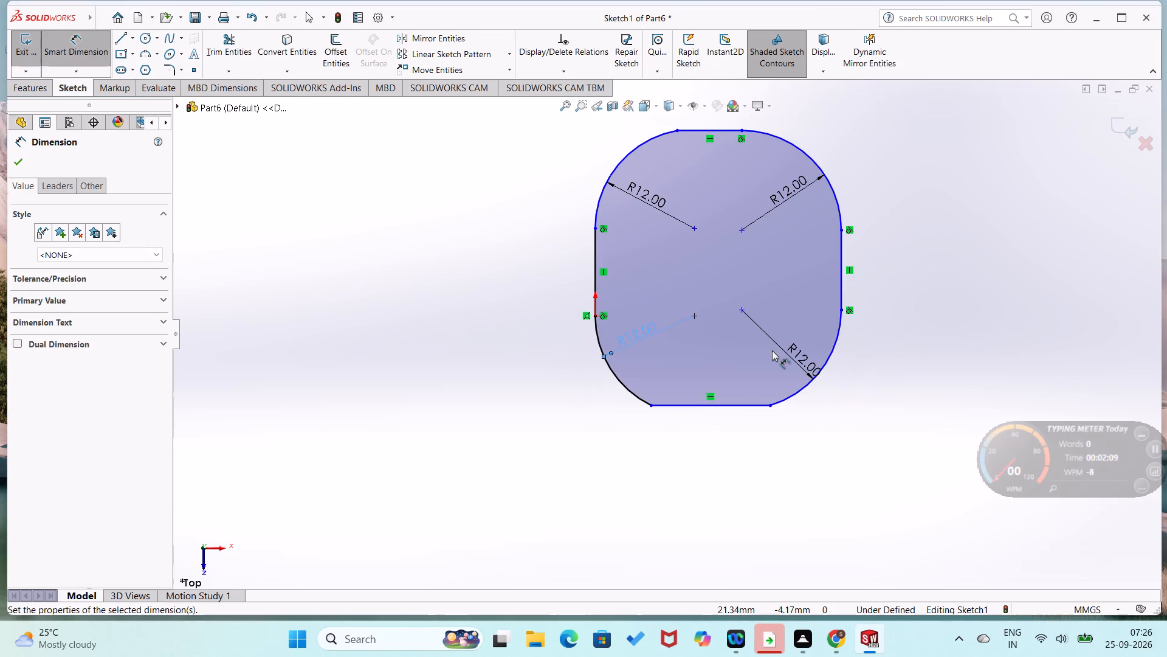
left_click(531, 367)
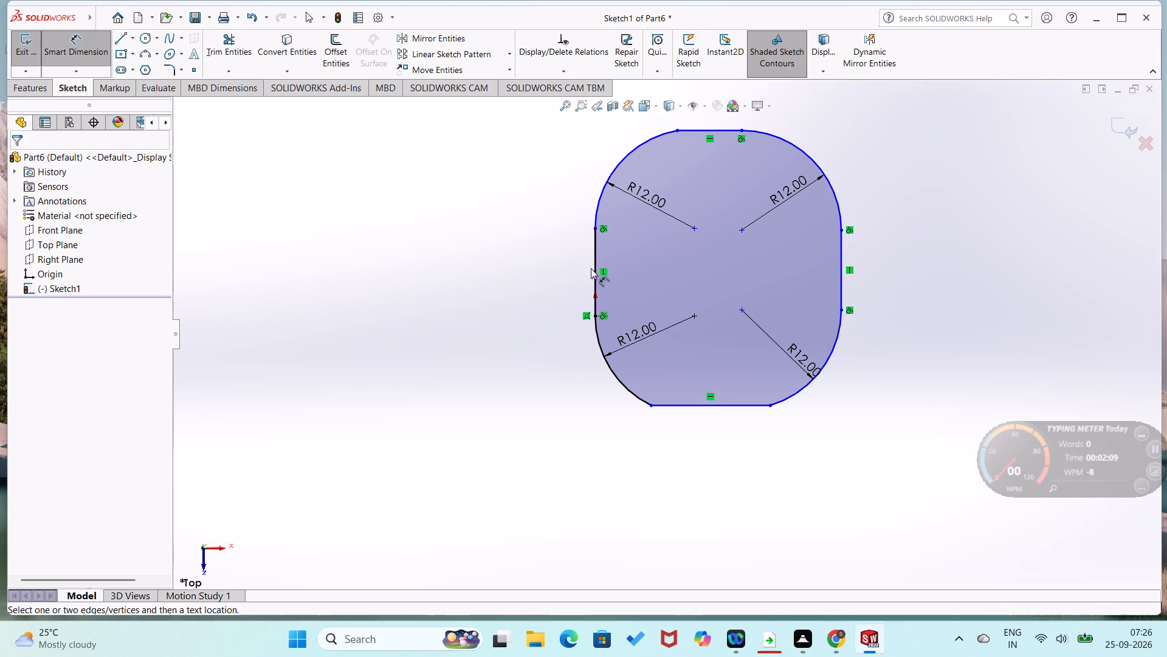
Dimension the profile's left and right vertical lines to a length of 10 mm each.
left_click(594, 268)
left_click(569, 274)
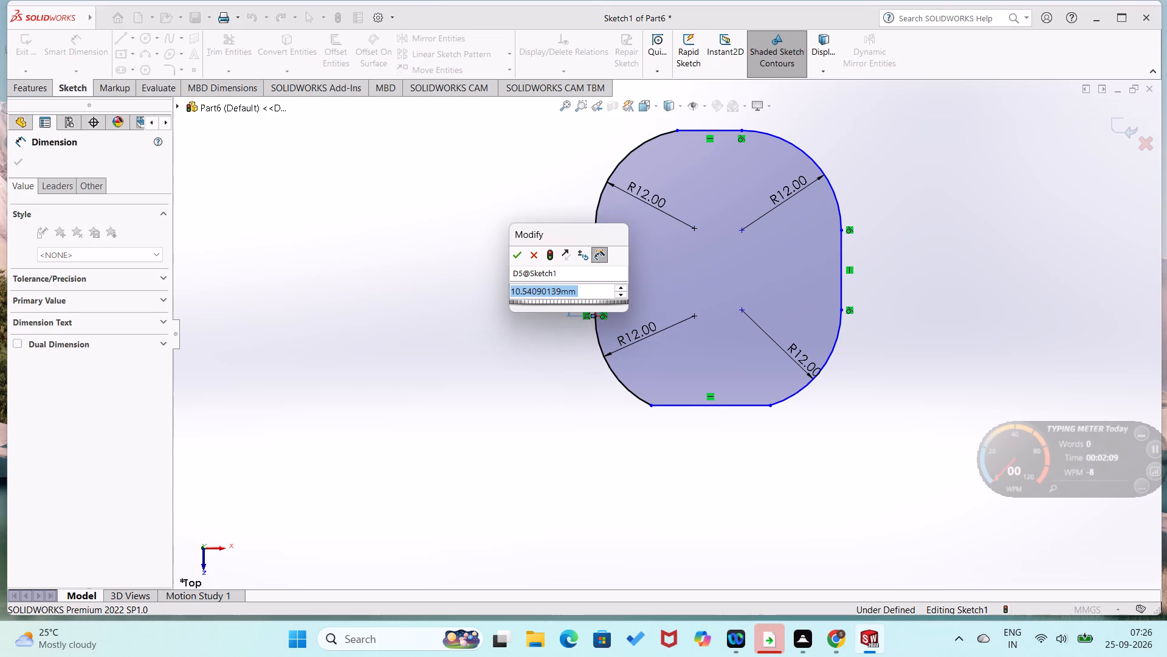
type("10")
key("Return")
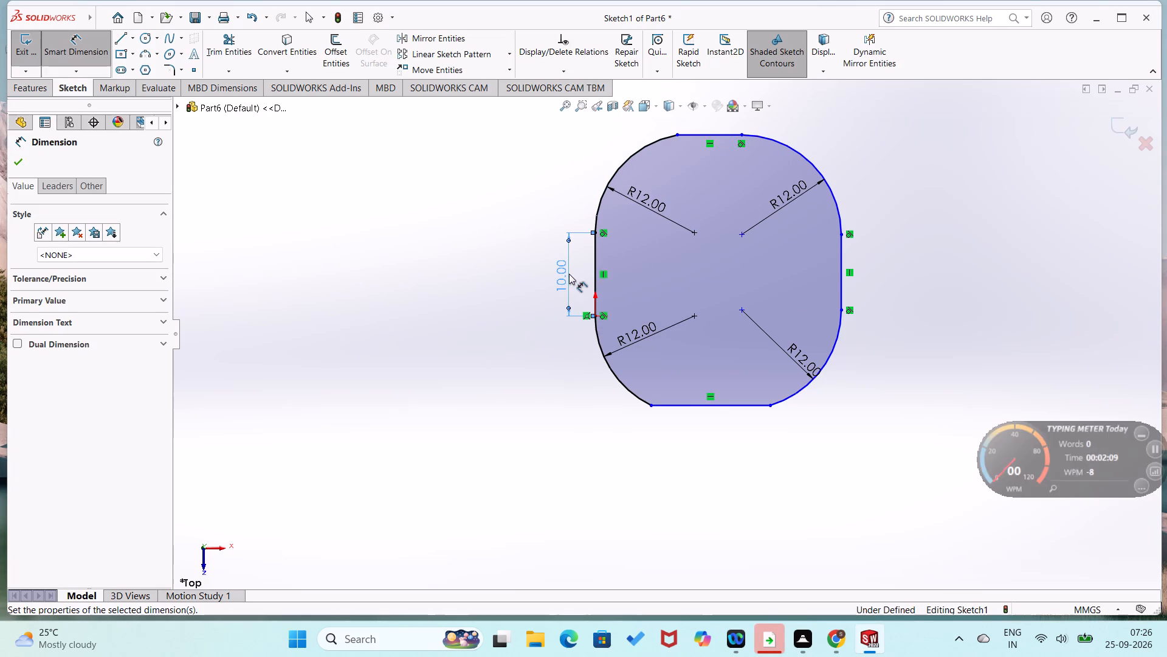
left_click(839, 290)
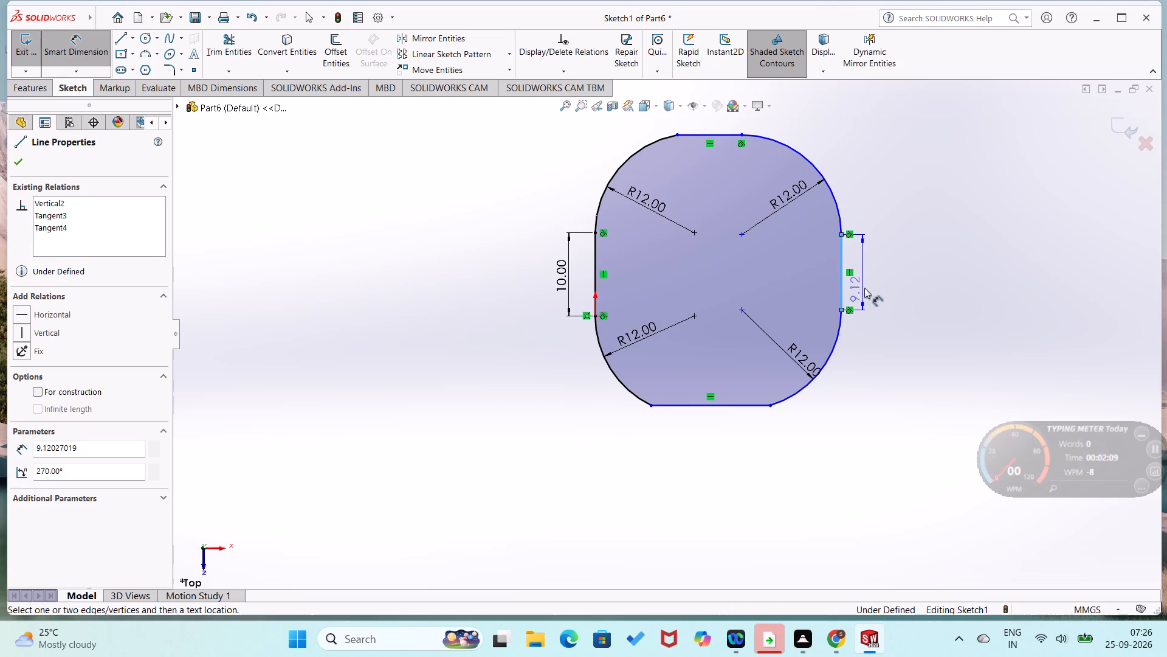
left_click(866, 288)
type("10")
key("Return")
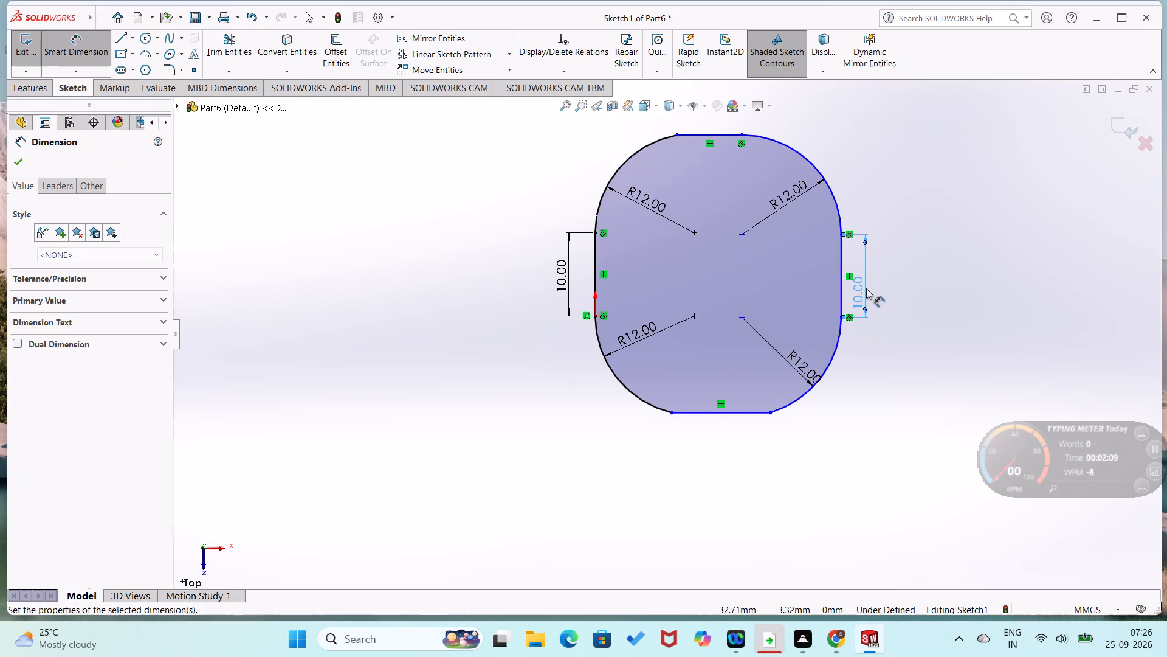
left_click(898, 270)
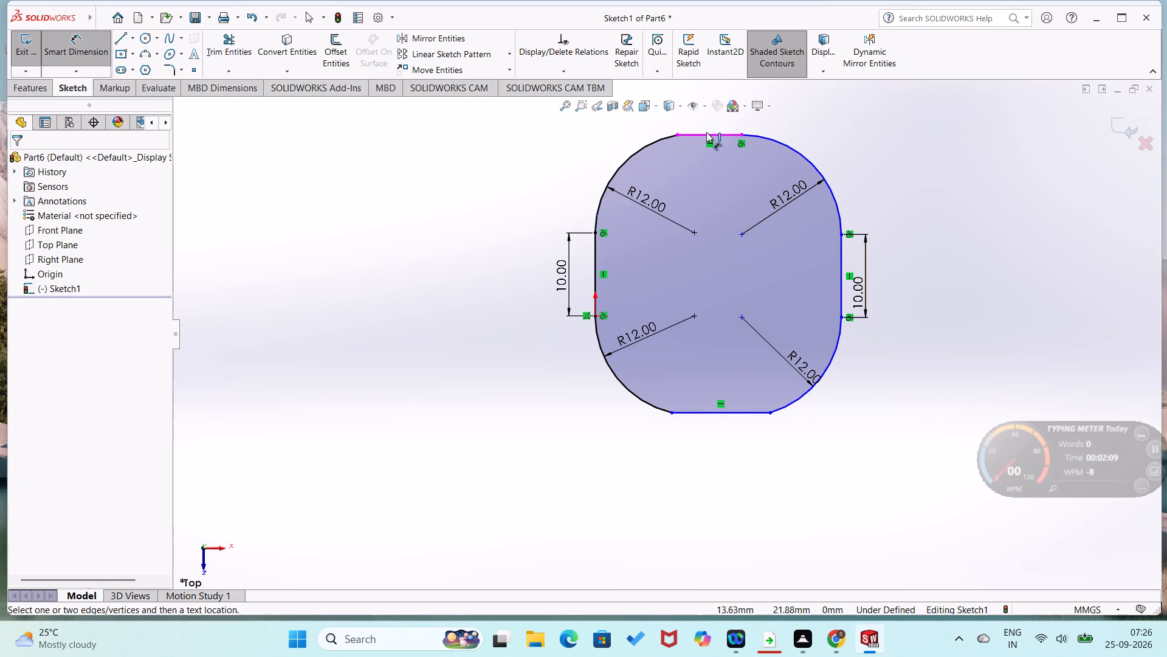
Dimension the profile's upper and lower horizontal lines to a length of 8 mm each.
left_click(706, 132)
left_click(706, 123)
key("8")
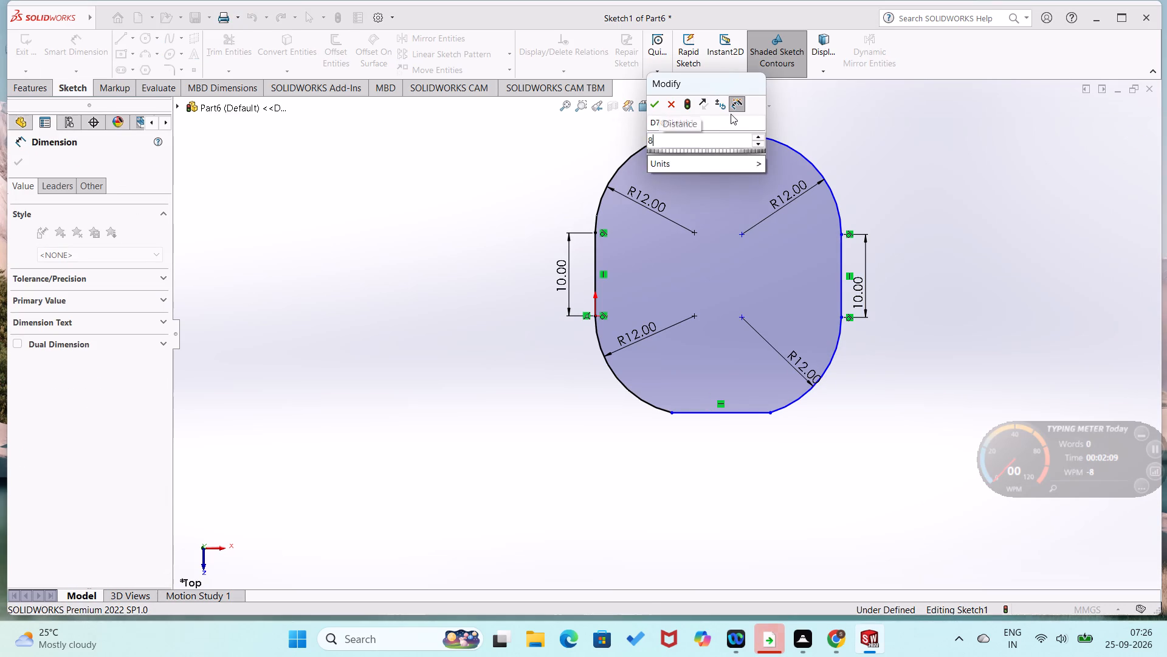
key("Return")
left_click(692, 412)
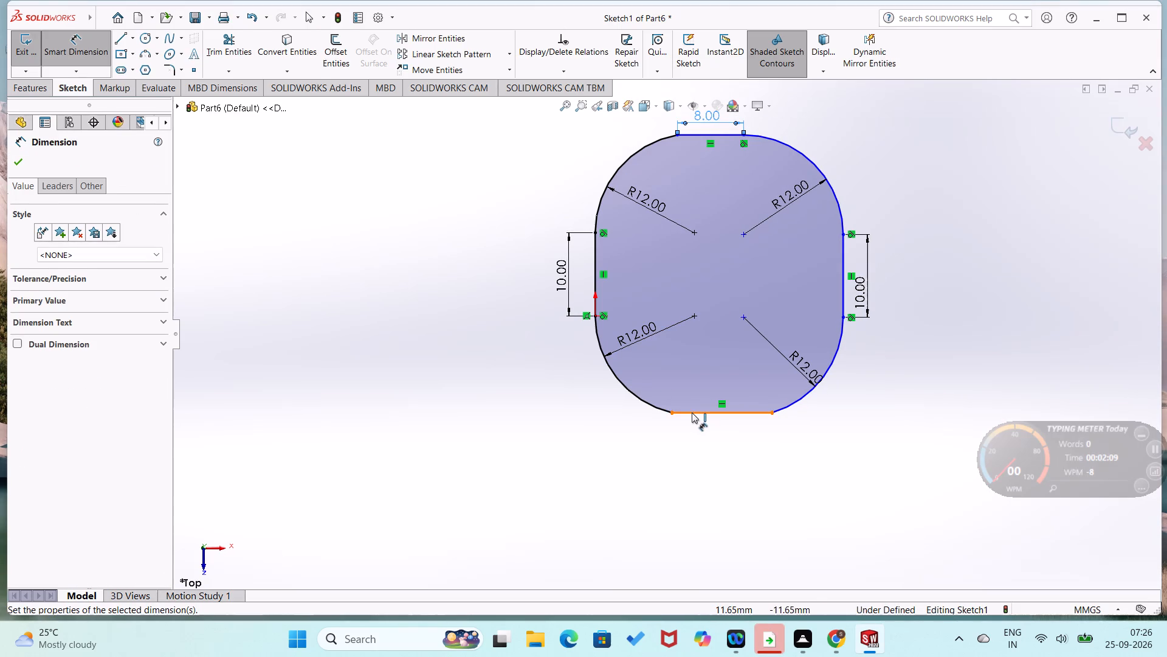
left_click(690, 431)
key("8")
key("Return")
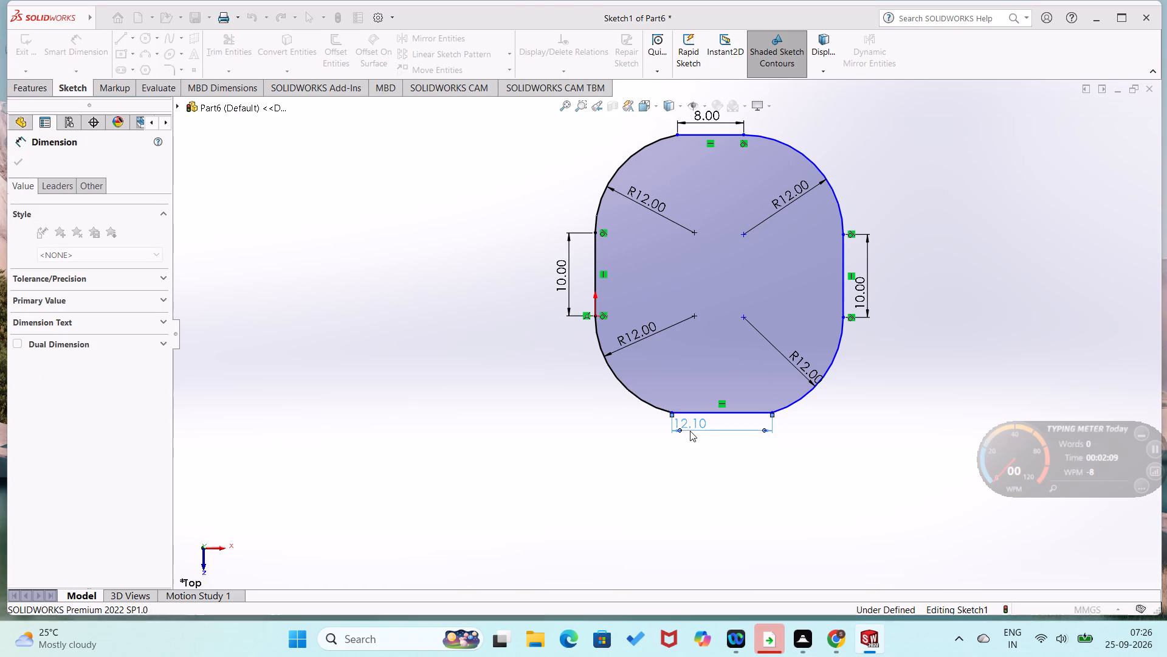
left_click(690, 431)
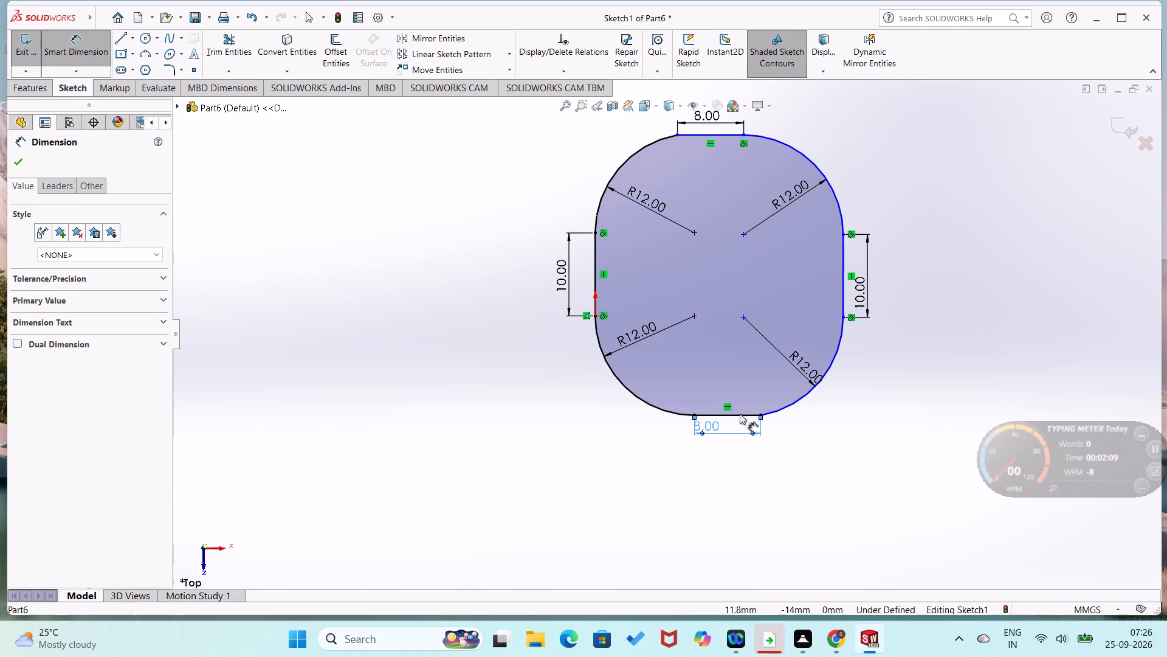
left_click(925, 474)
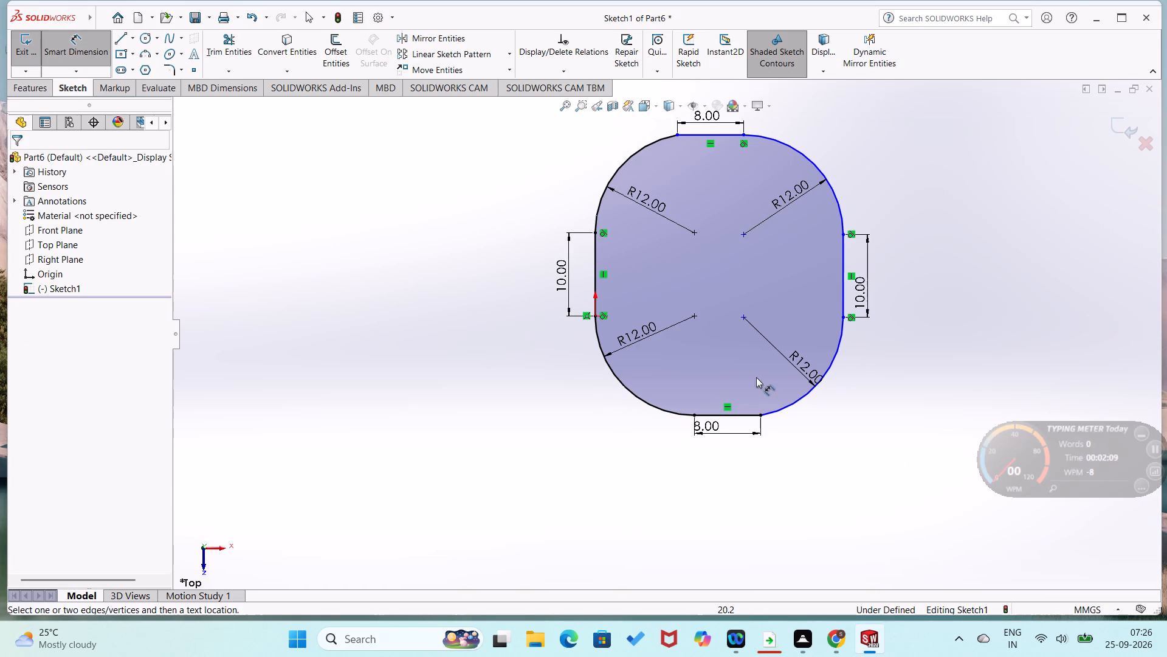
left_click(476, 274)
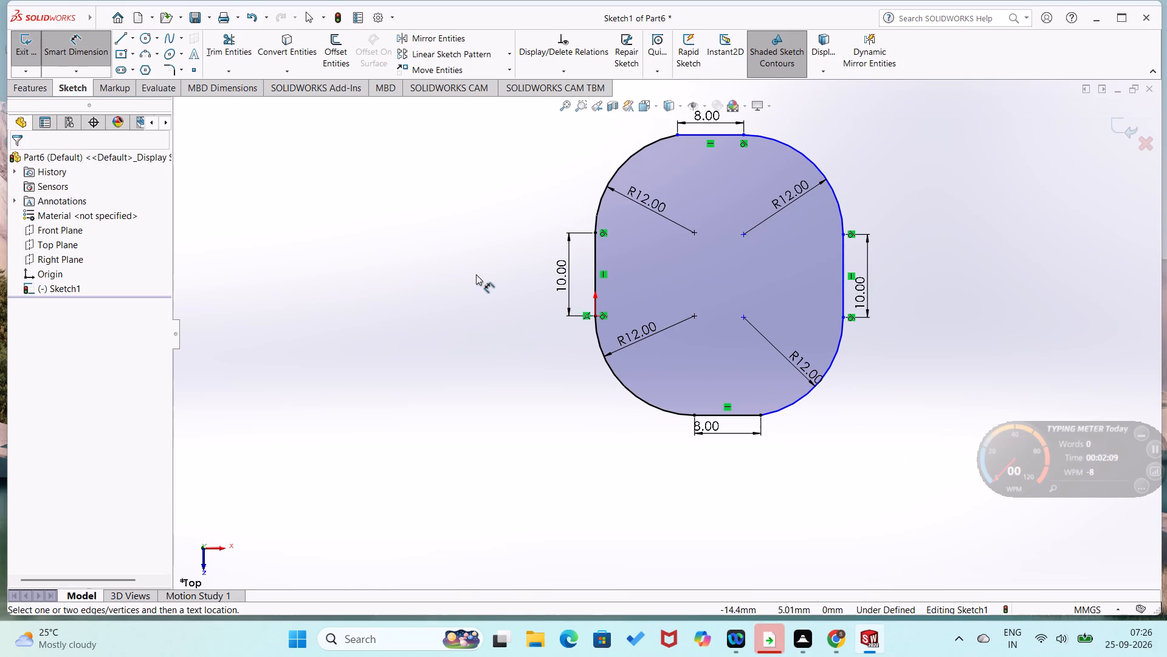
key("Escape")
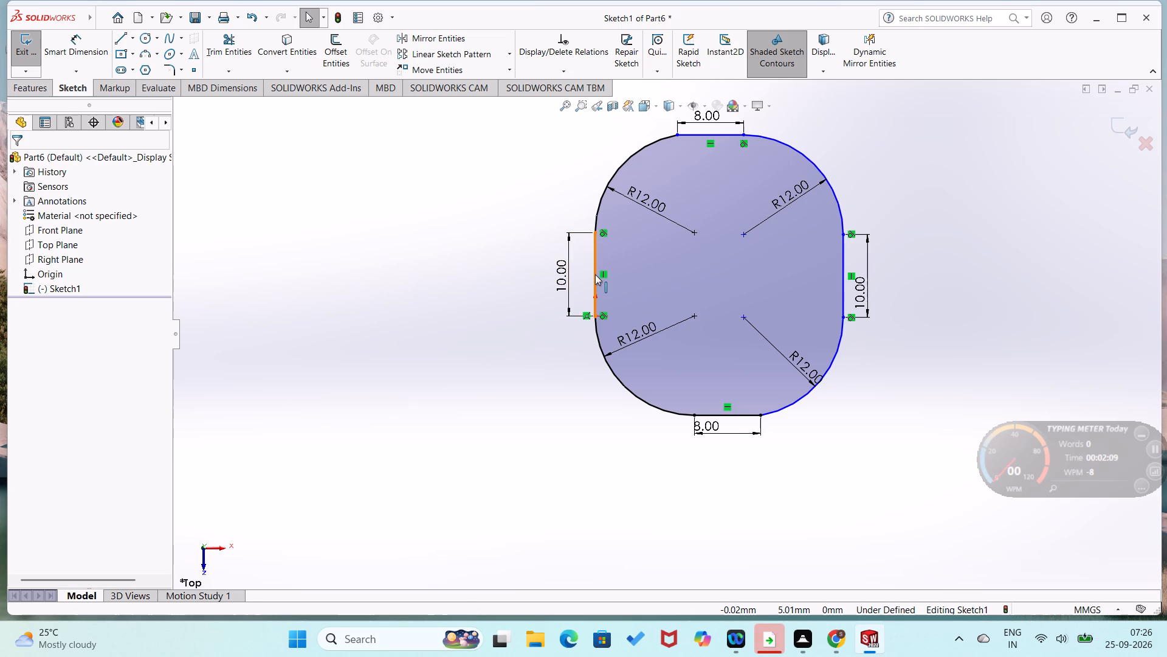
Add a horizontal relation between the midpoints of the left and right vertical lines.
left_click(595, 276)
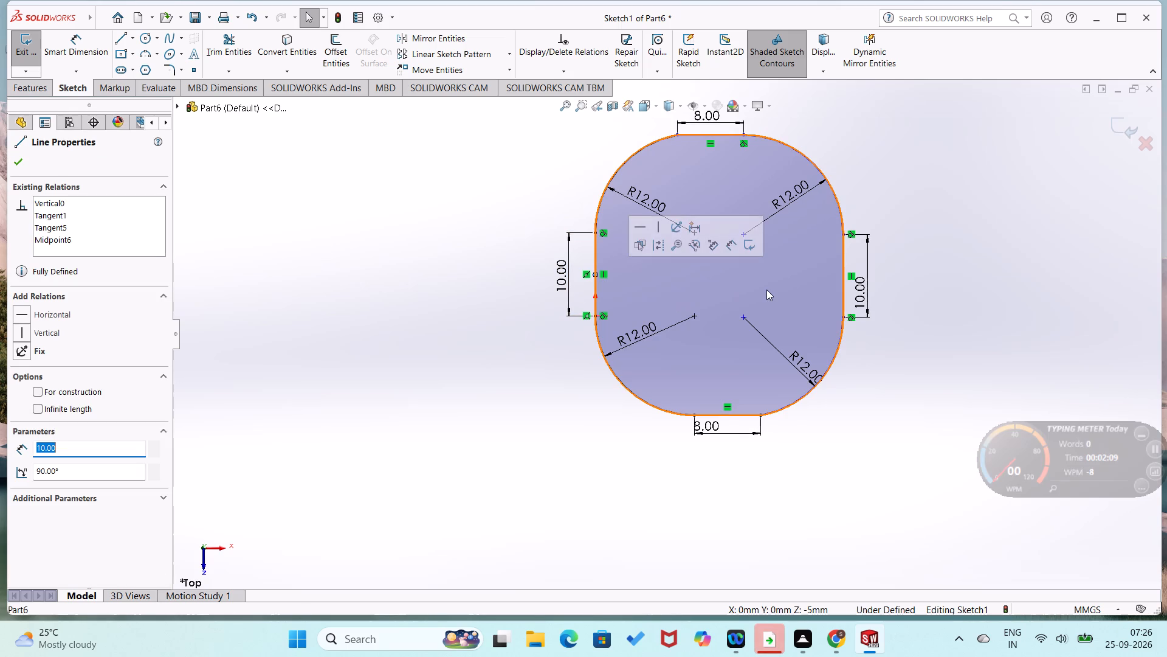
left_click(842, 277, "ctrl")
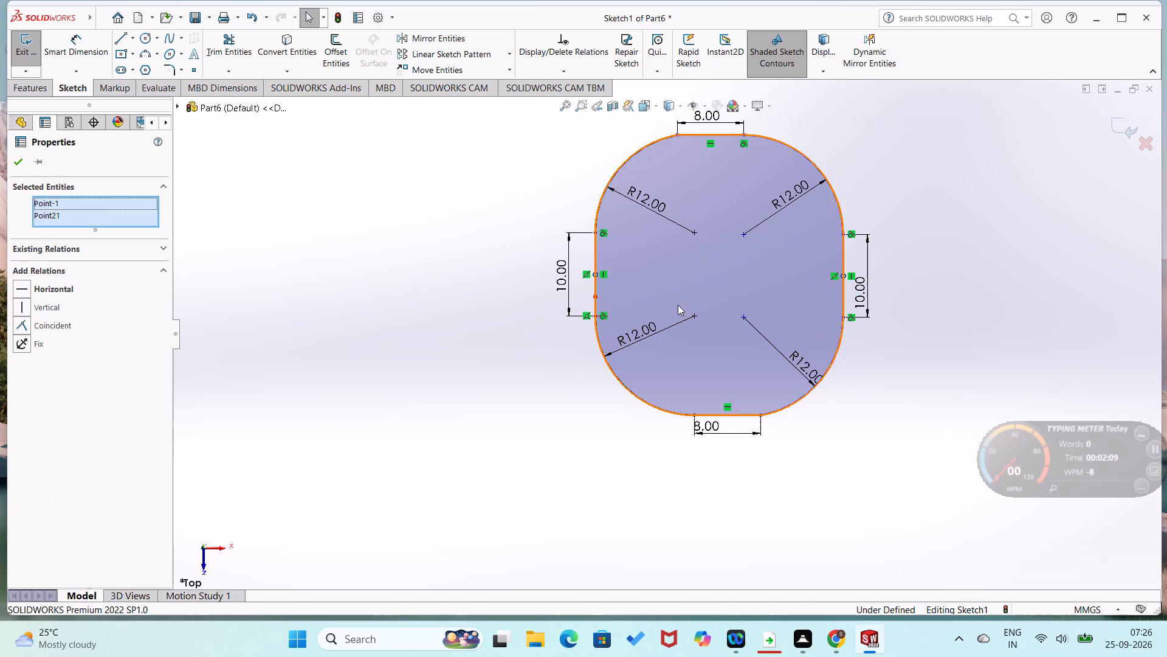
left_click(29, 287)
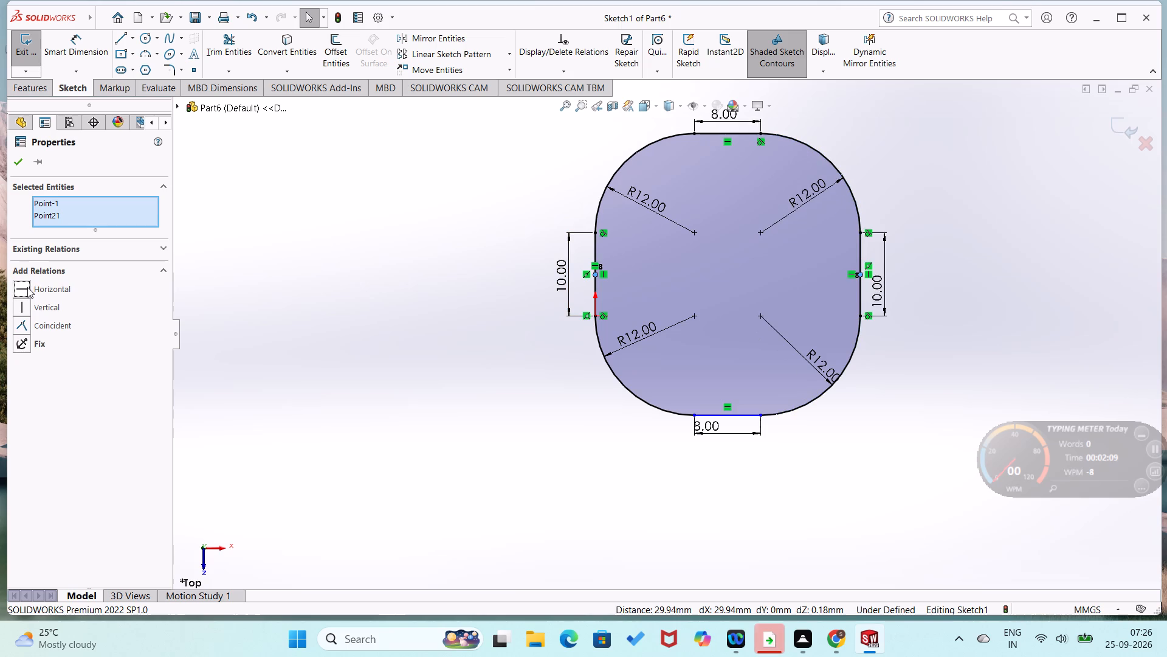
left_click(17, 165)
left_click(303, 360)
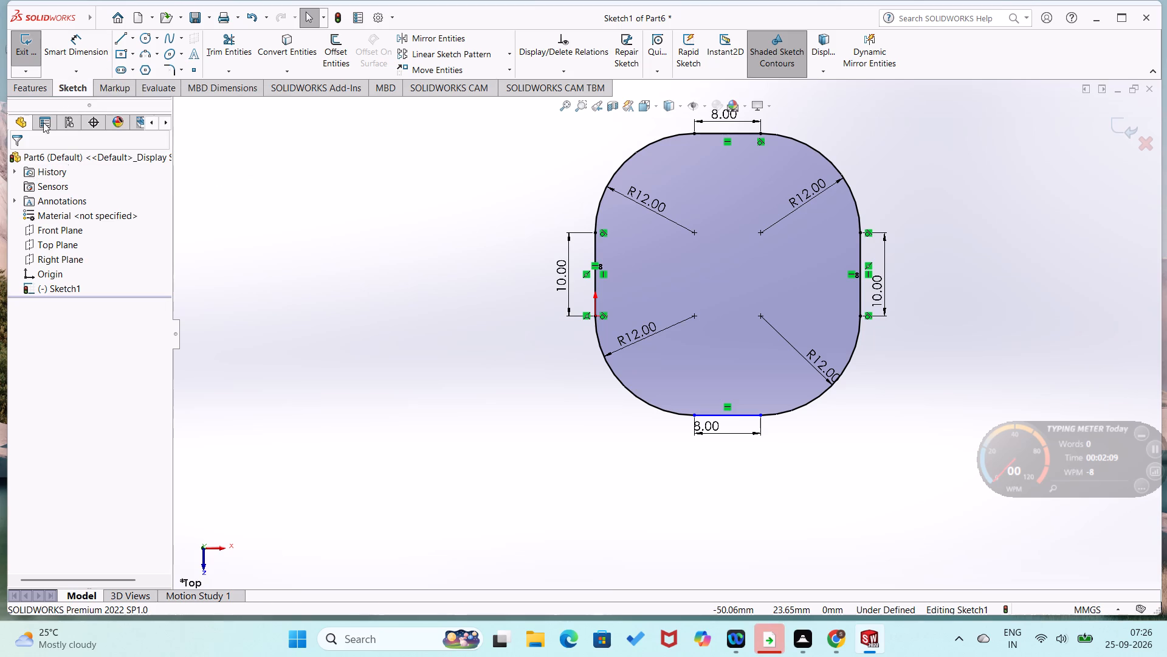
Extrude the rounded-rectangle profile as a blind boss with a depth of 3 mm.
left_click(35, 85)
left_click(28, 66)
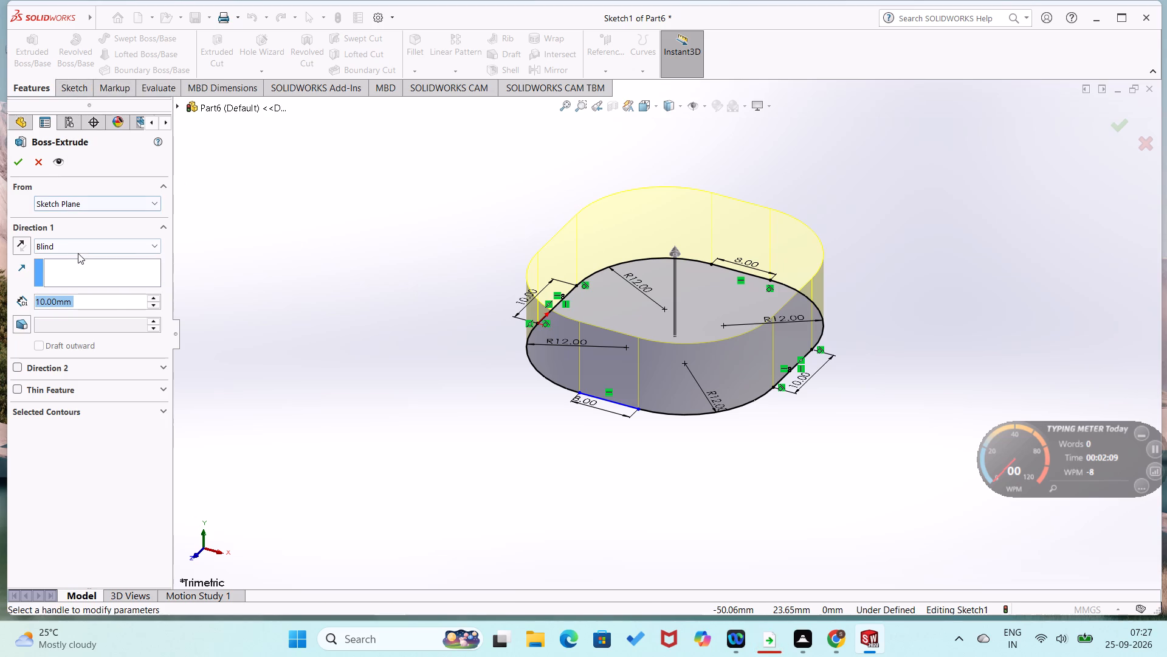
key("5")
key("Return")
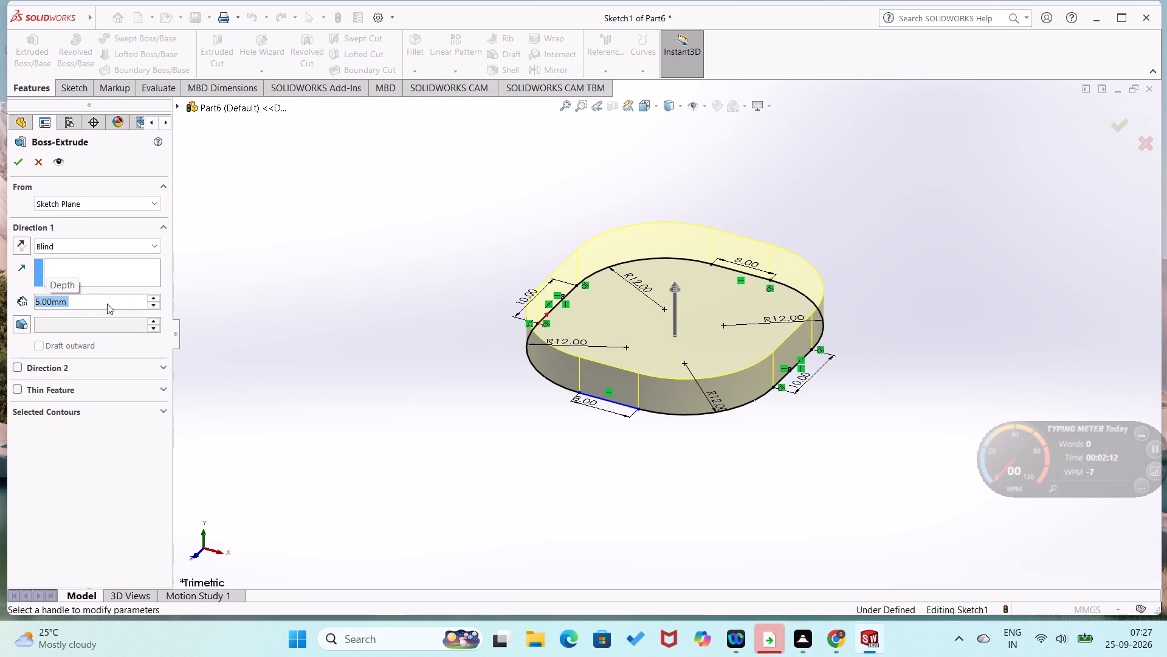
key("3")
key("Return")
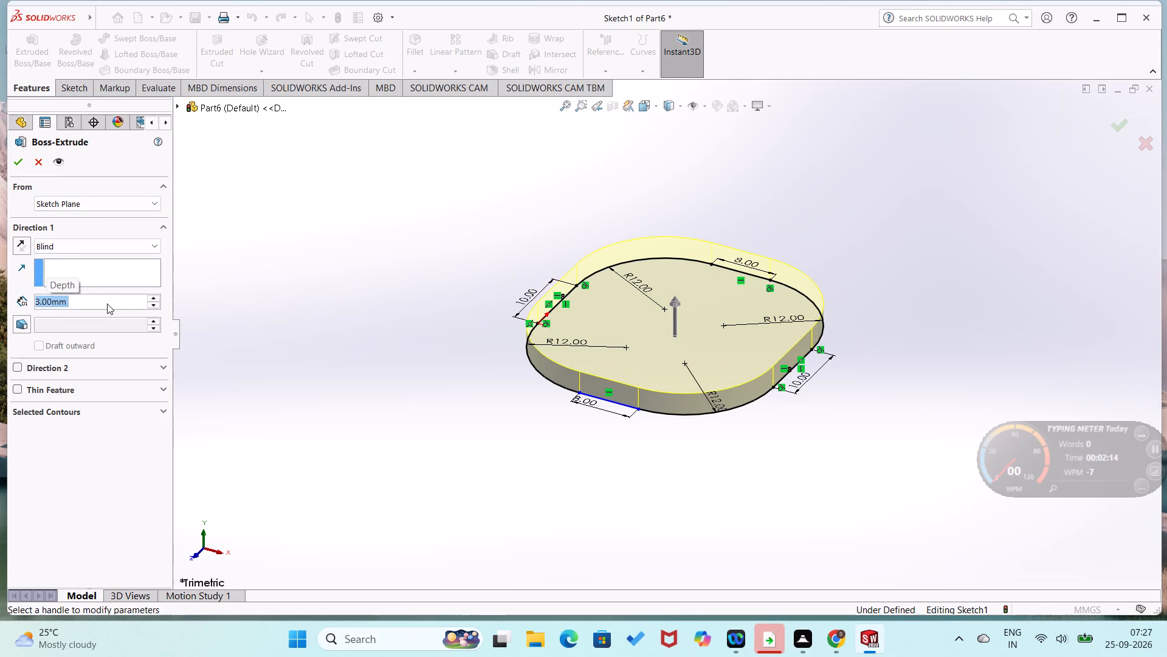
left_click(19, 153)
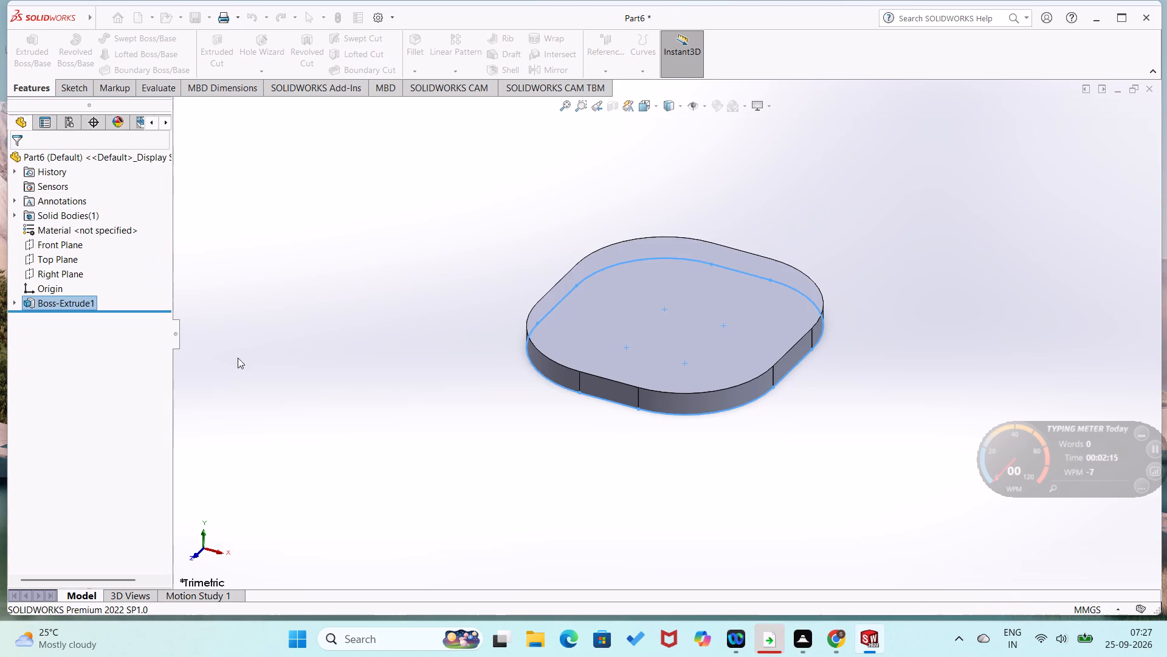
left_click(249, 367)
Start a sketch on the plate's top face and draw an inner profile's left vertical line, upper horizontal line and two upper corner arcs.
right_click(712, 356)
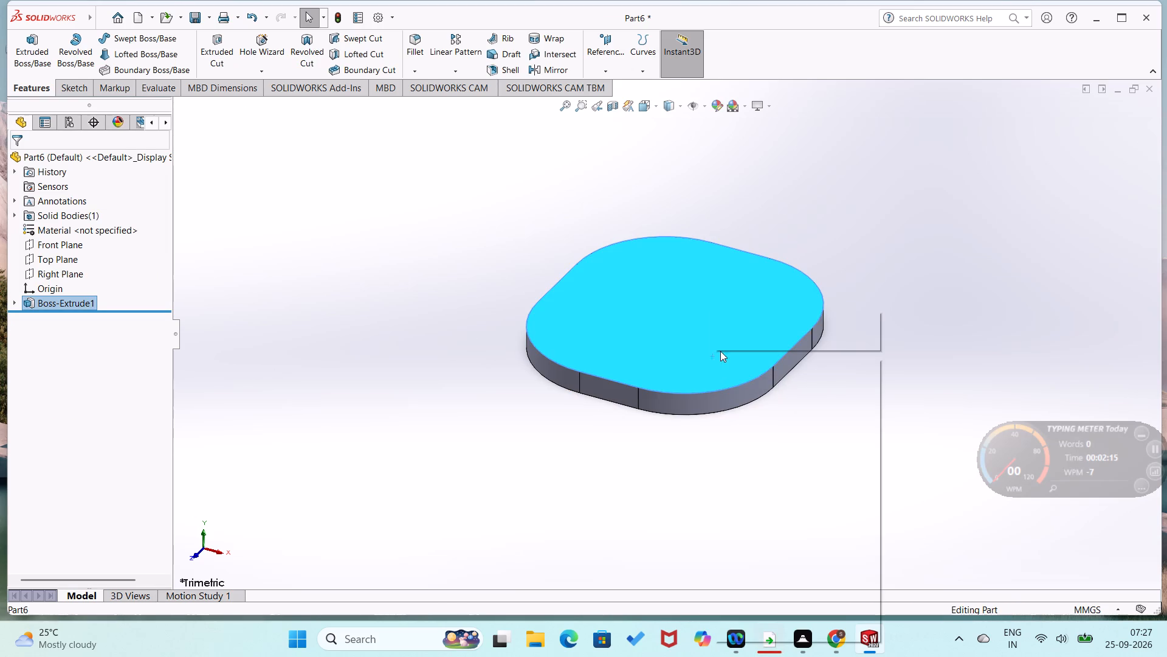
left_click(741, 339)
right_click(380, 397)
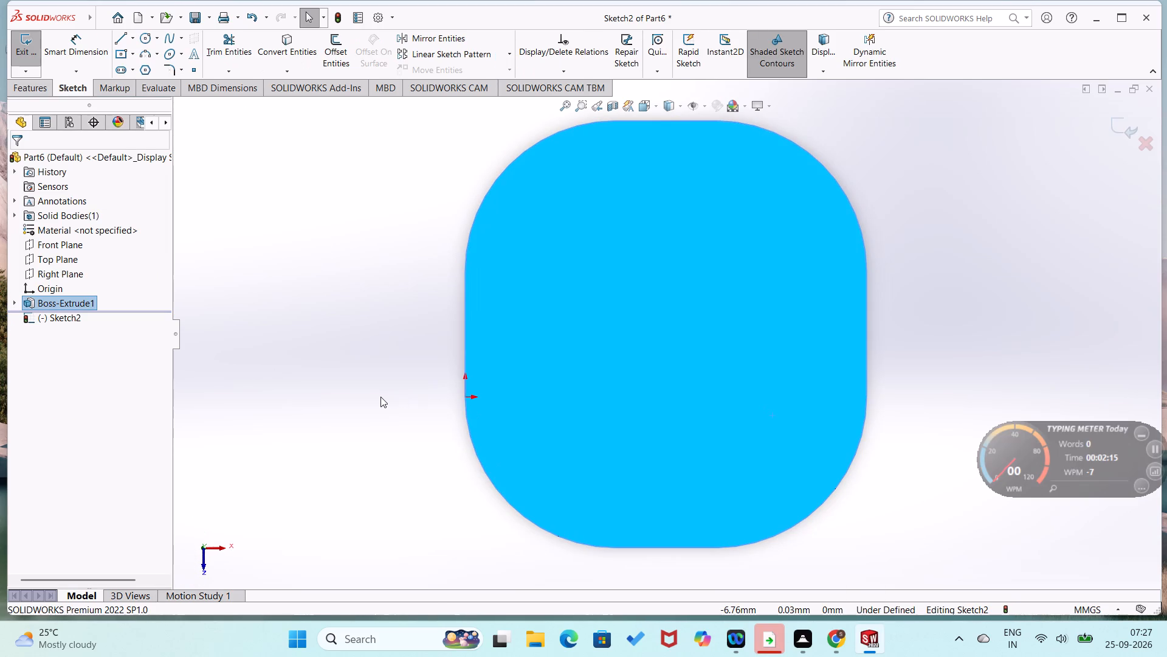
left_click(360, 332)
right_click_drag(380, 330, 304, 350)
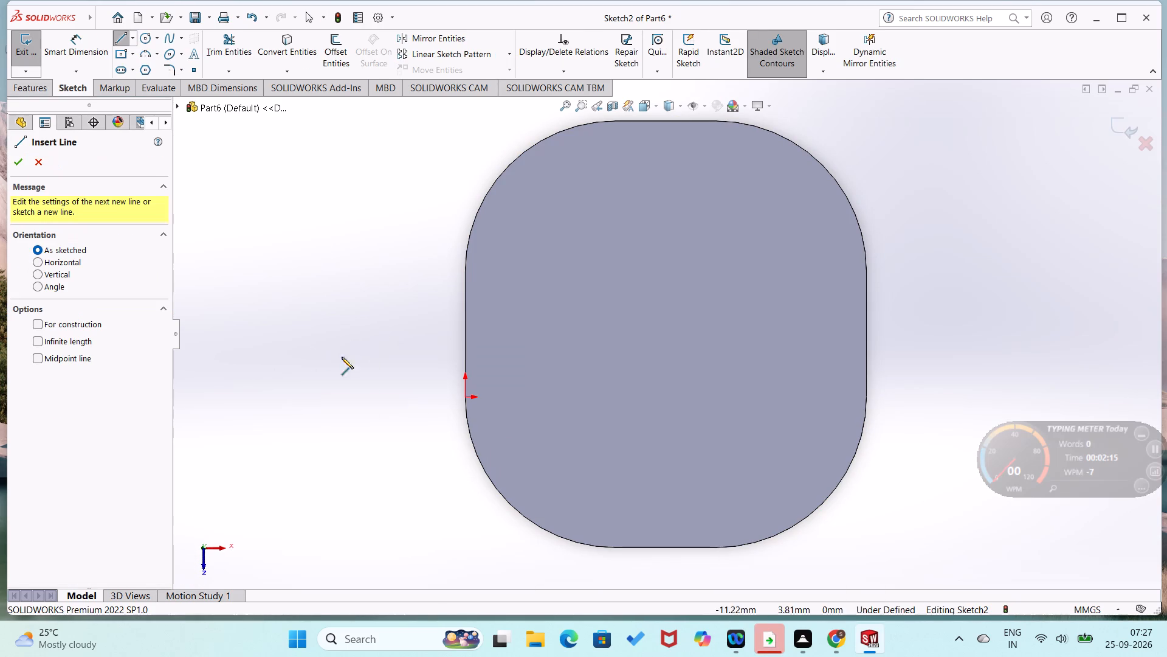
left_click(516, 394)
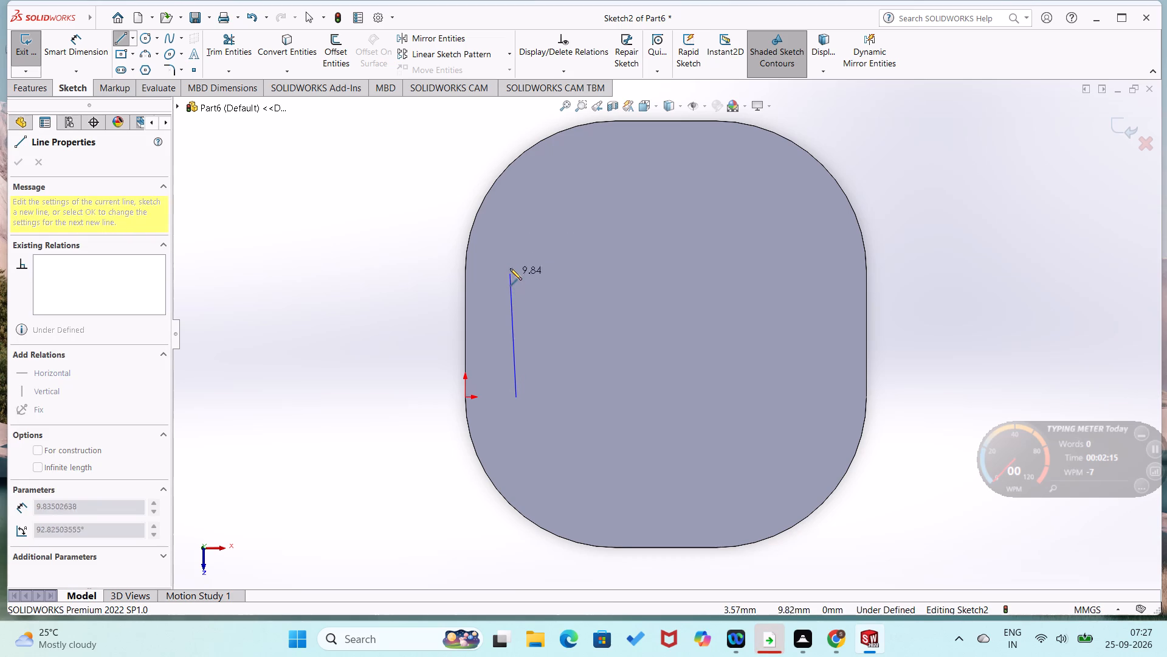
left_click(517, 271)
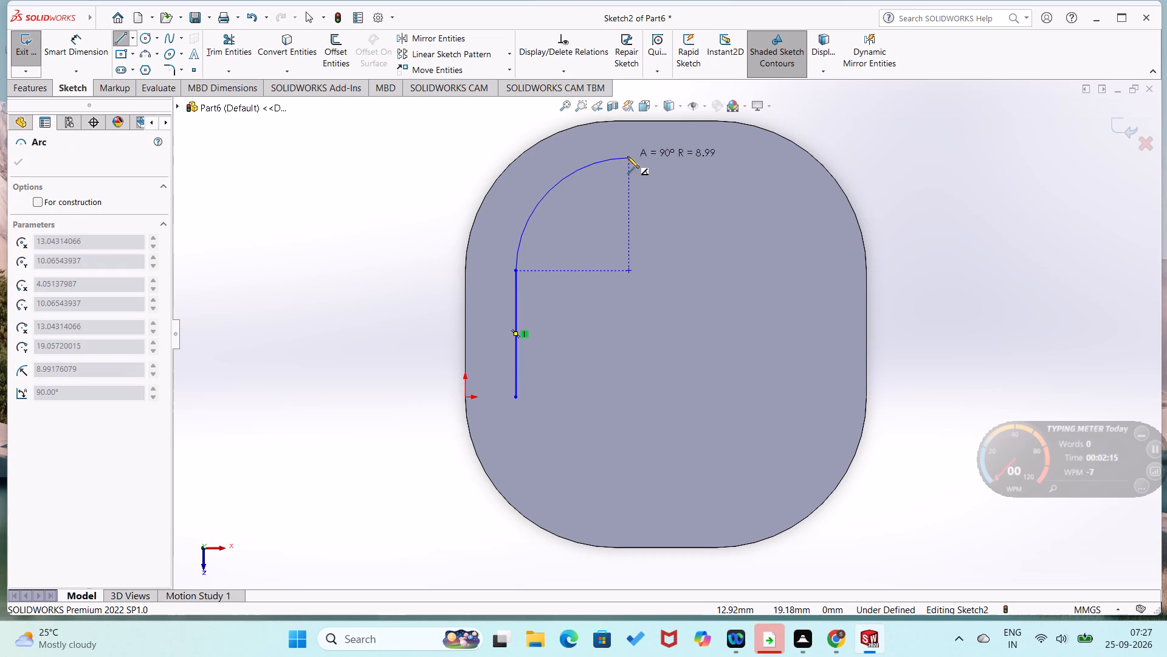
left_click(605, 166)
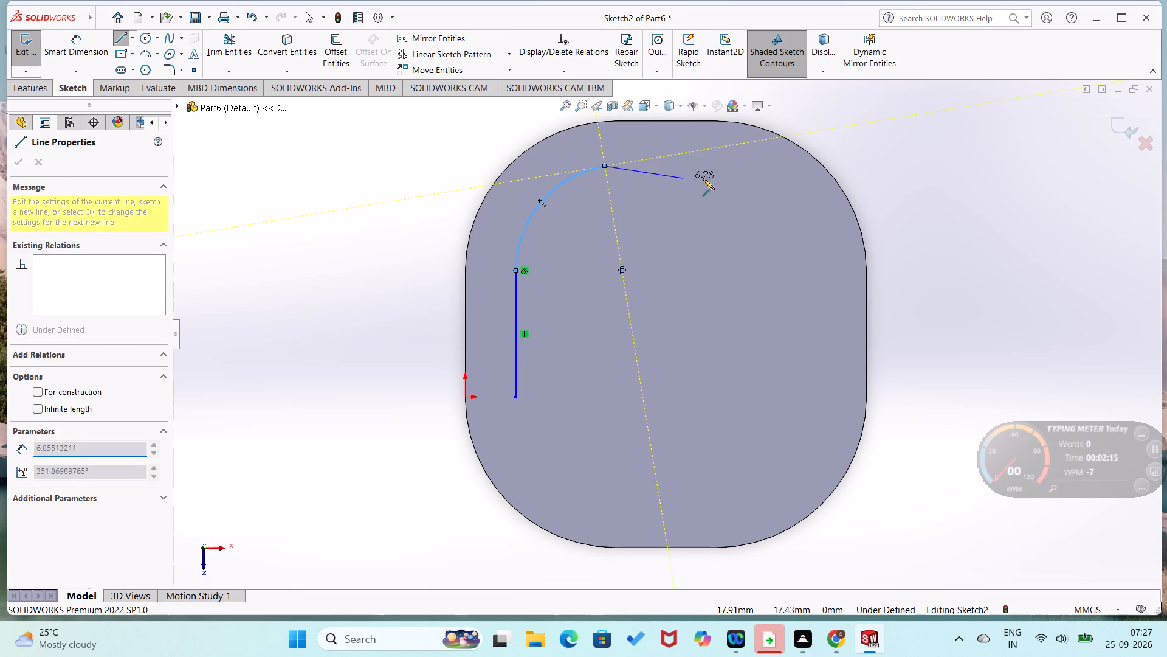
left_click(726, 168)
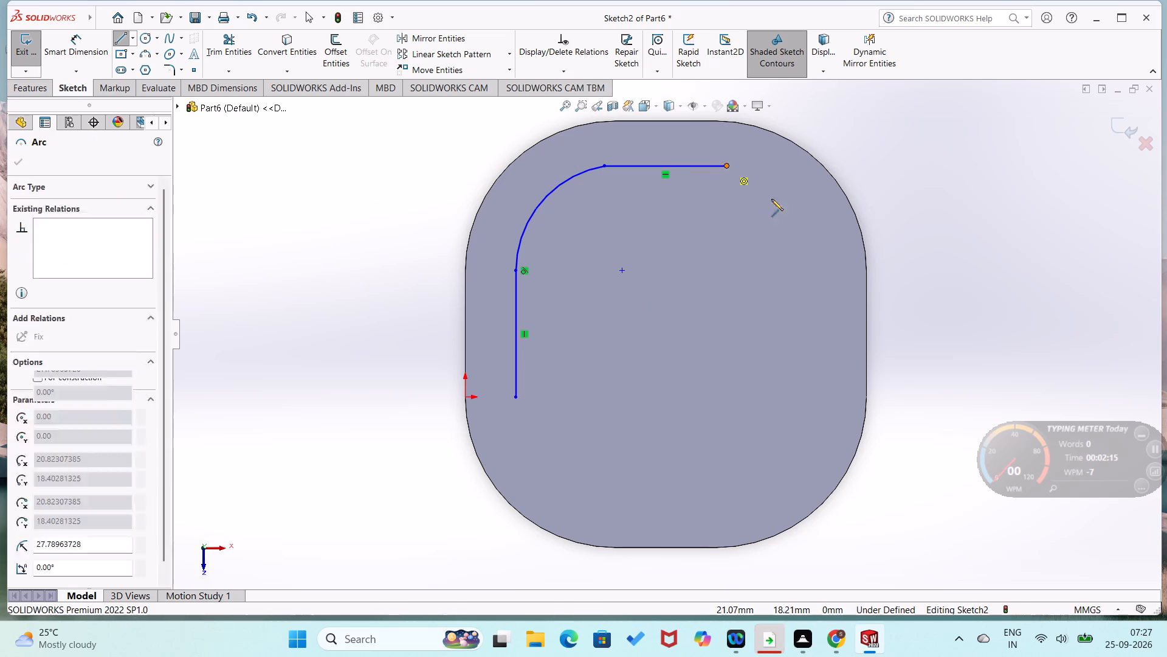
left_click(836, 269)
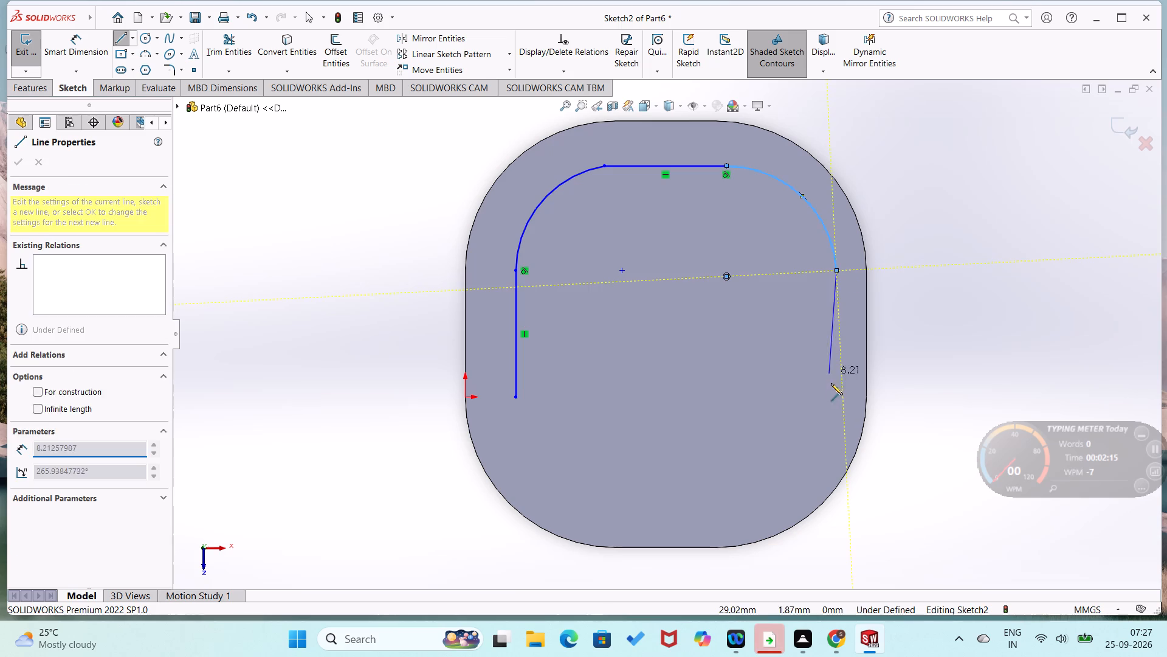
Close the inner profile with a right vertical line and a lower horizontal line, each about 10 mm long, and two lower corner arcs.
left_click(836, 401)
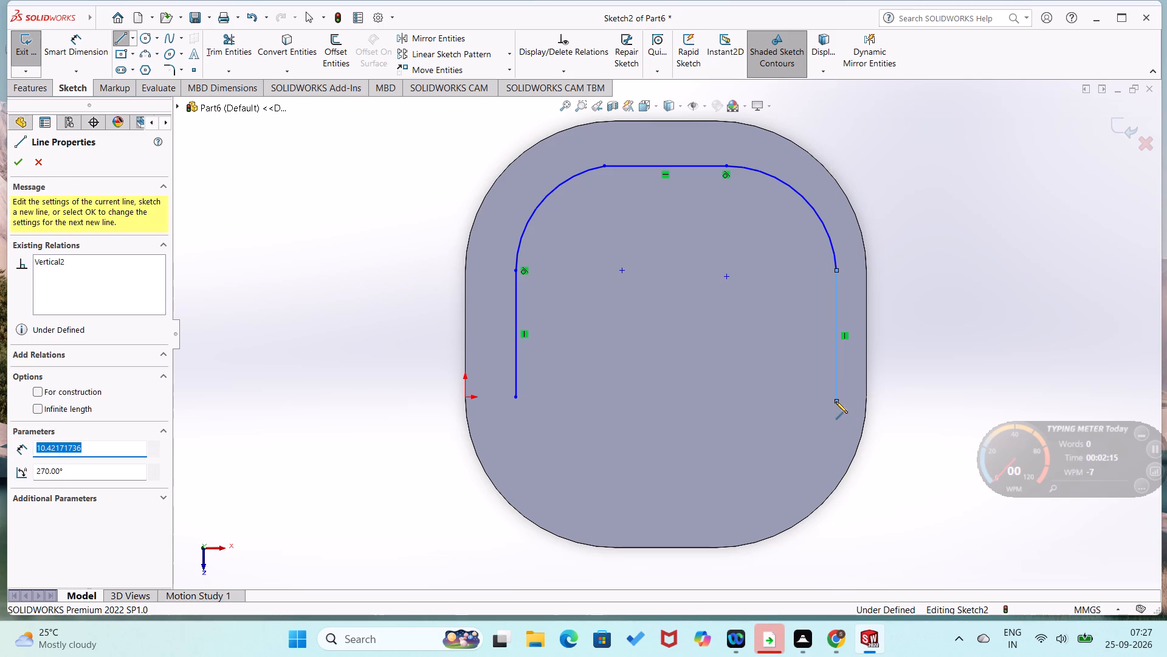
key("ctrl+z")
right_click_drag(1053, 333, 935, 368)
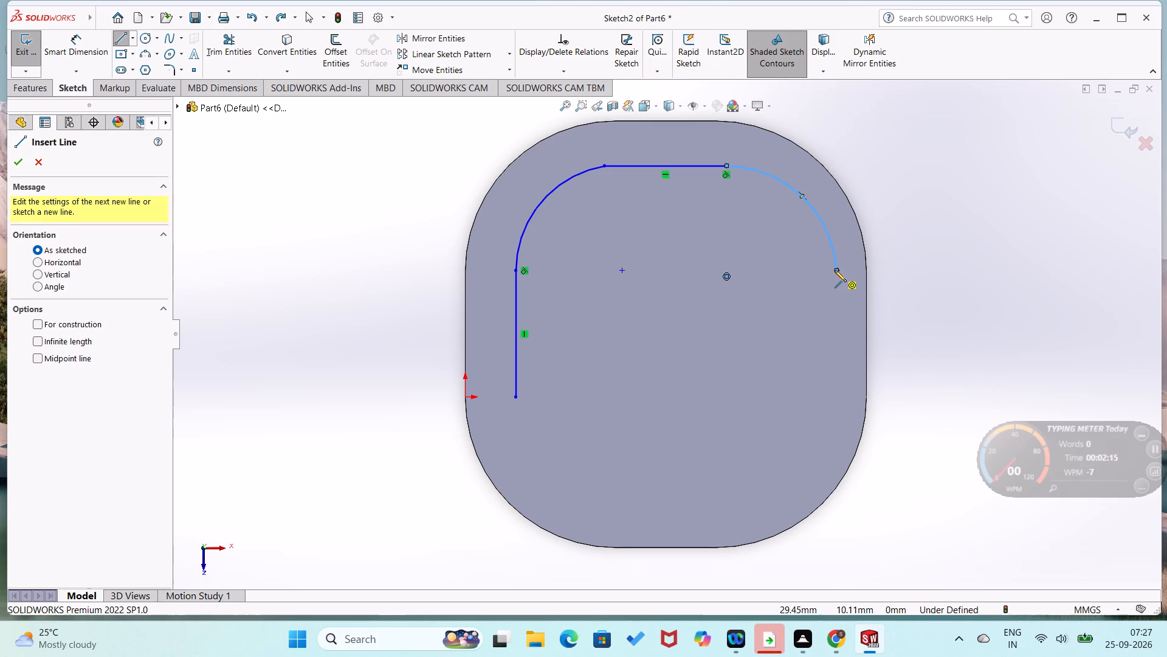
left_click(835, 270)
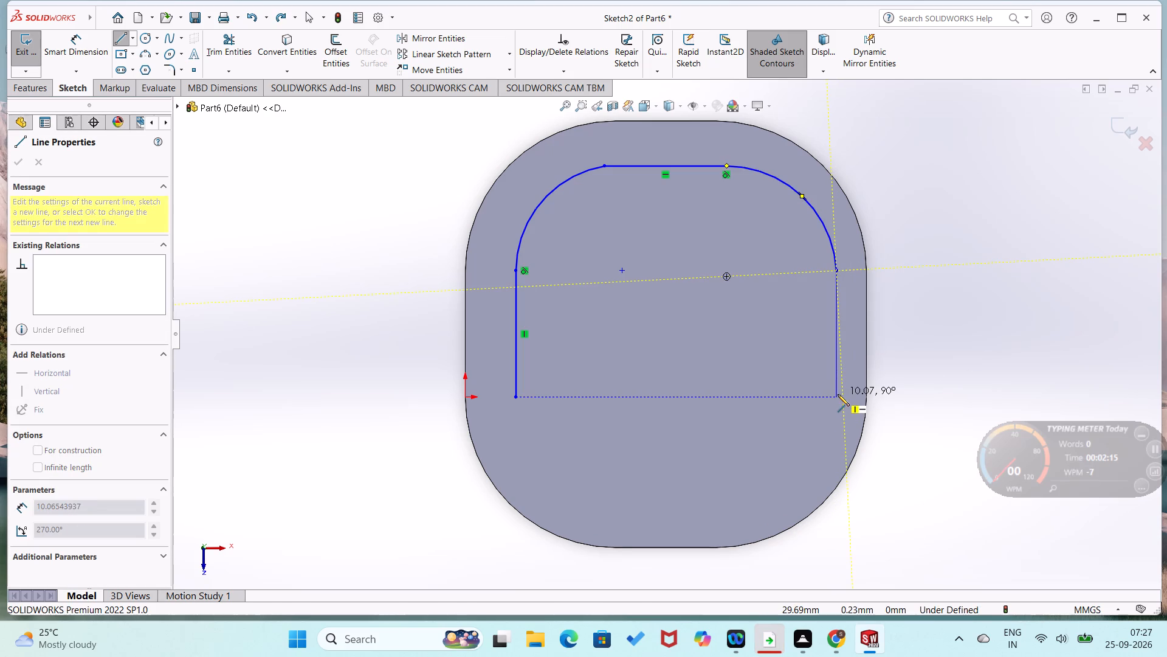
left_click(838, 394)
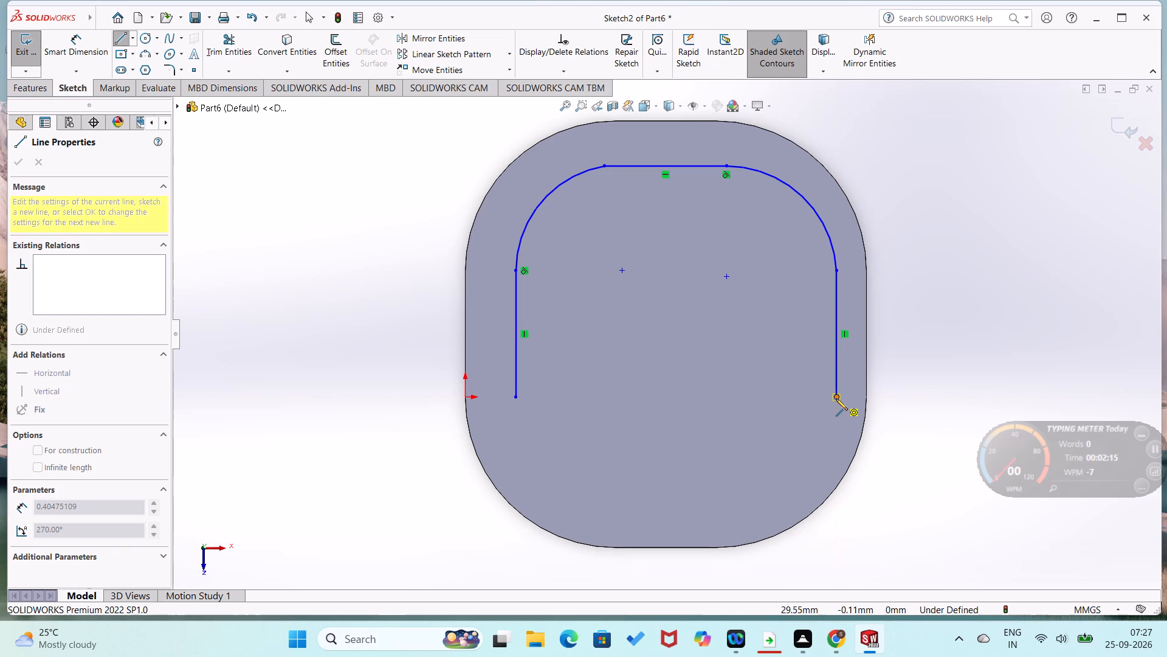
left_click(734, 504)
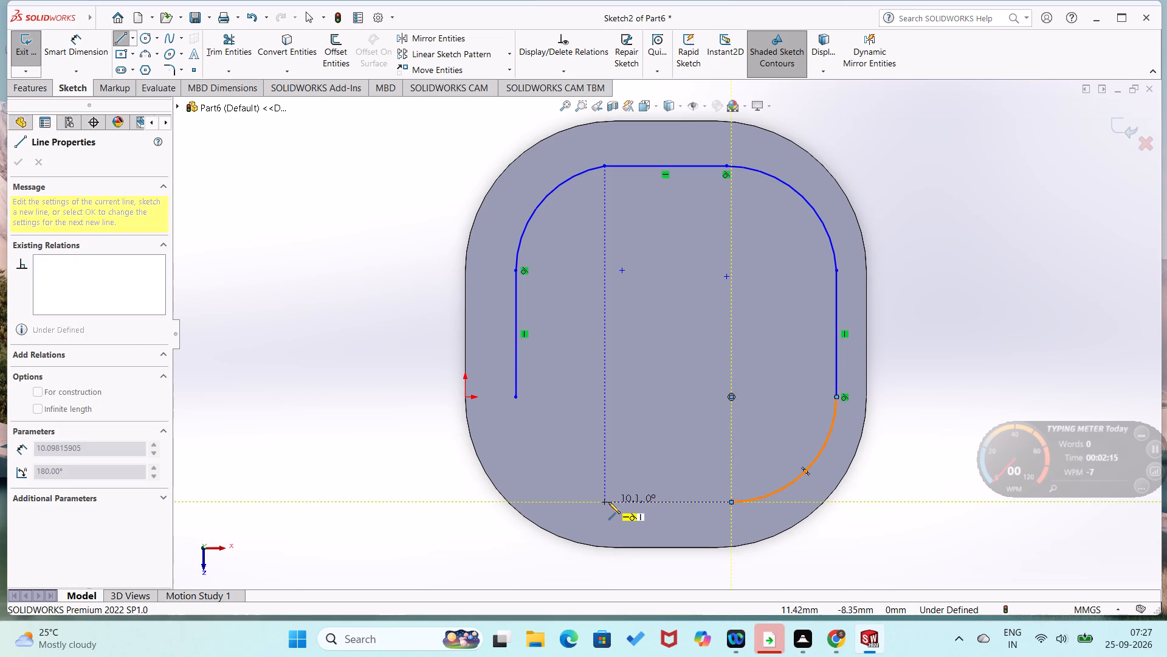
left_click(608, 502)
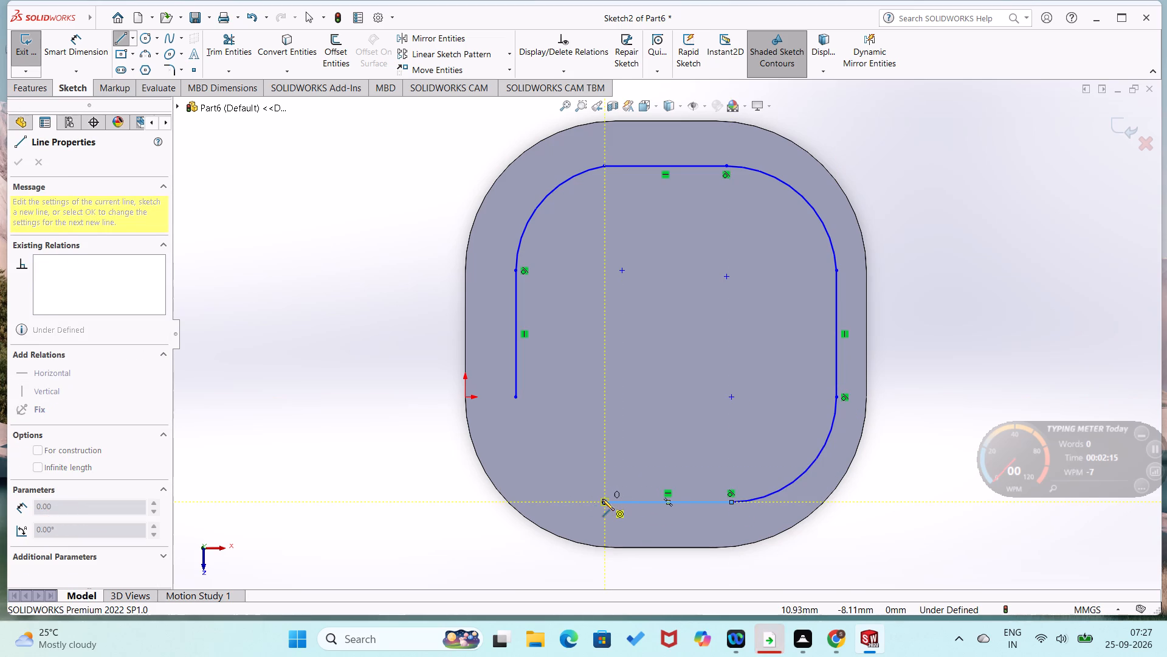
left_click(515, 396)
Dimension the inner profile's left vertical line to a length of 10 mm.
right_click_drag(456, 436, 499, 277)
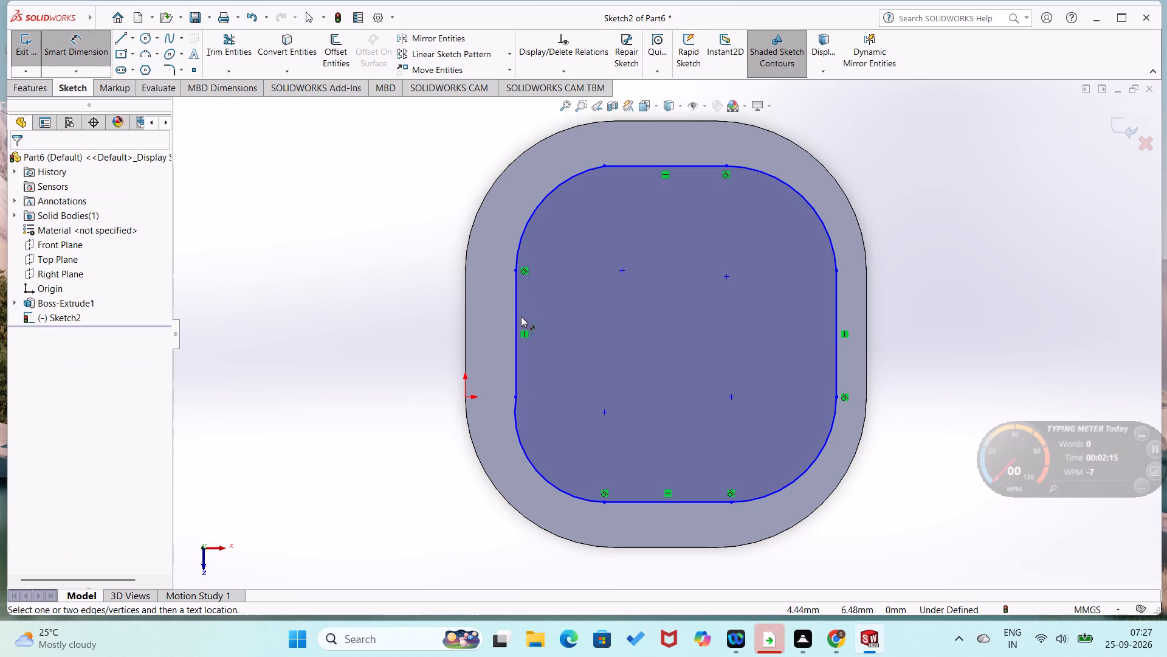
left_click(516, 321)
left_click(498, 323)
type("10")
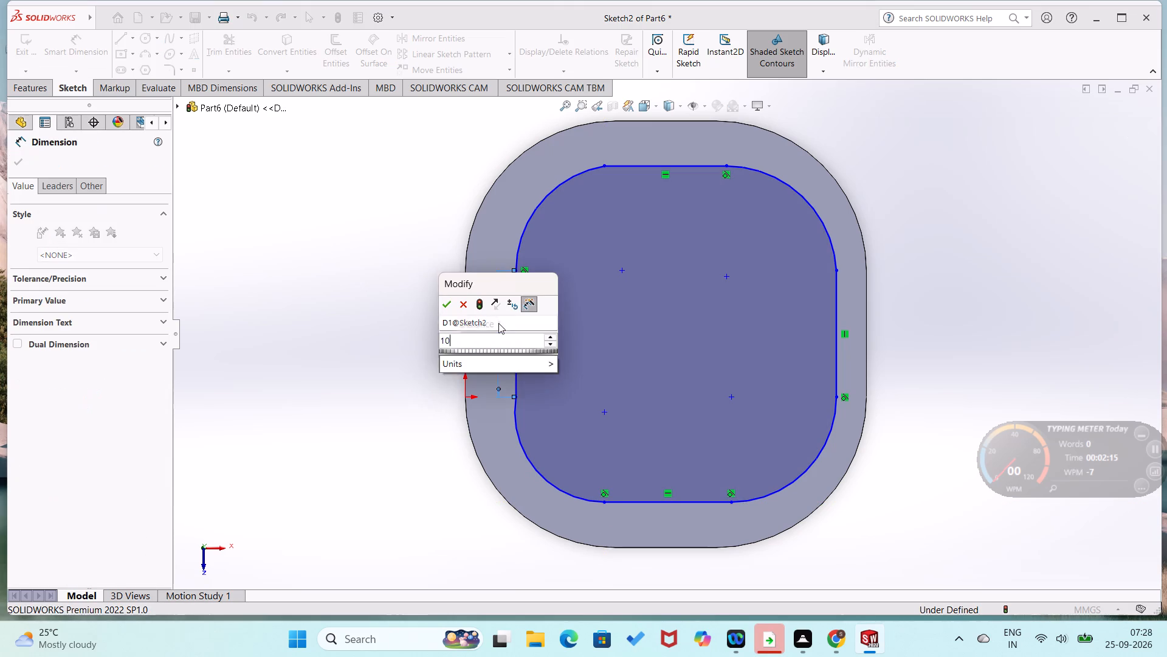
key("Return")
left_click(398, 268)
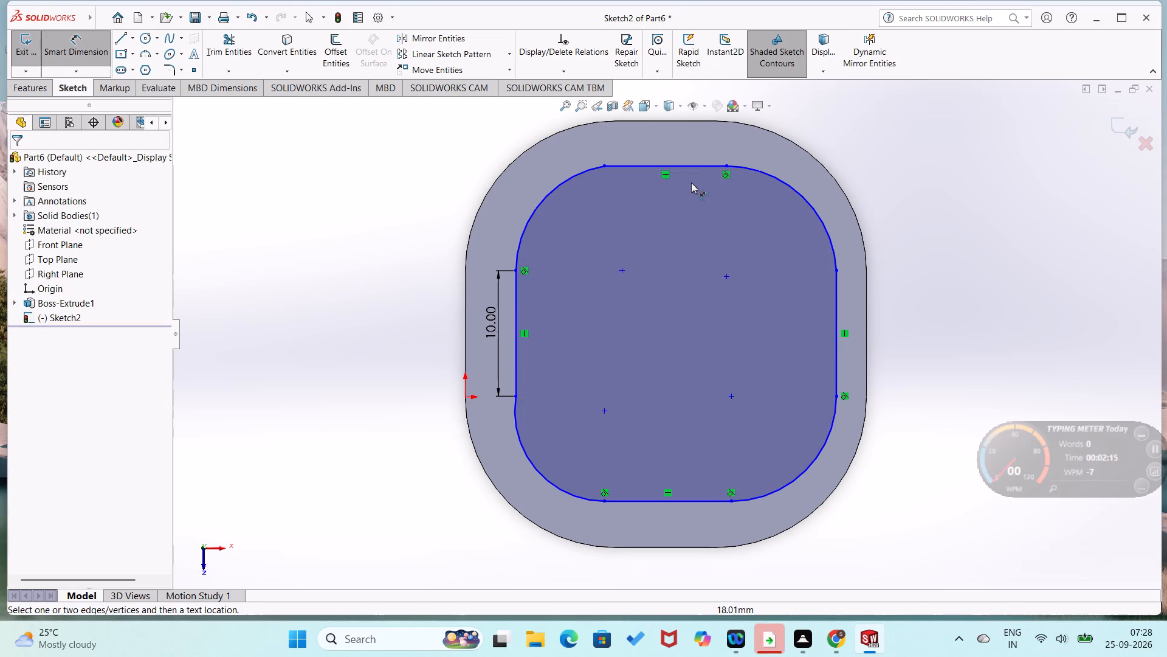
Dimension the inner profile's upper and lower horizontal lines to a length of 8 mm each.
left_click(697, 167)
left_click(694, 149)
key("8")
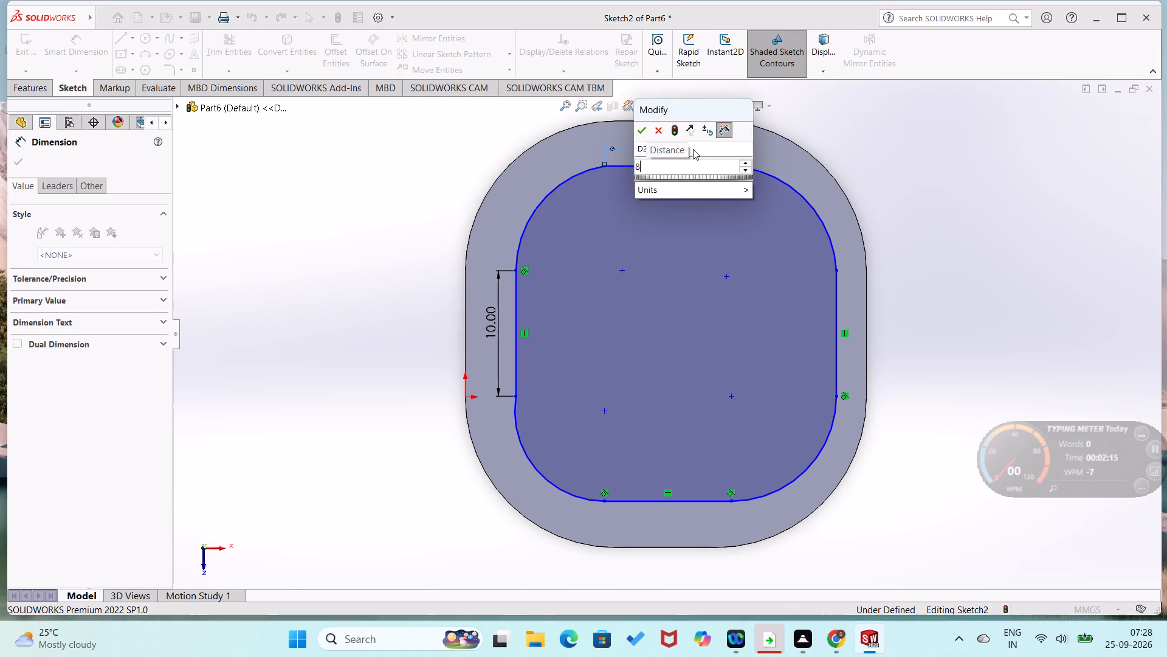
key("Return")
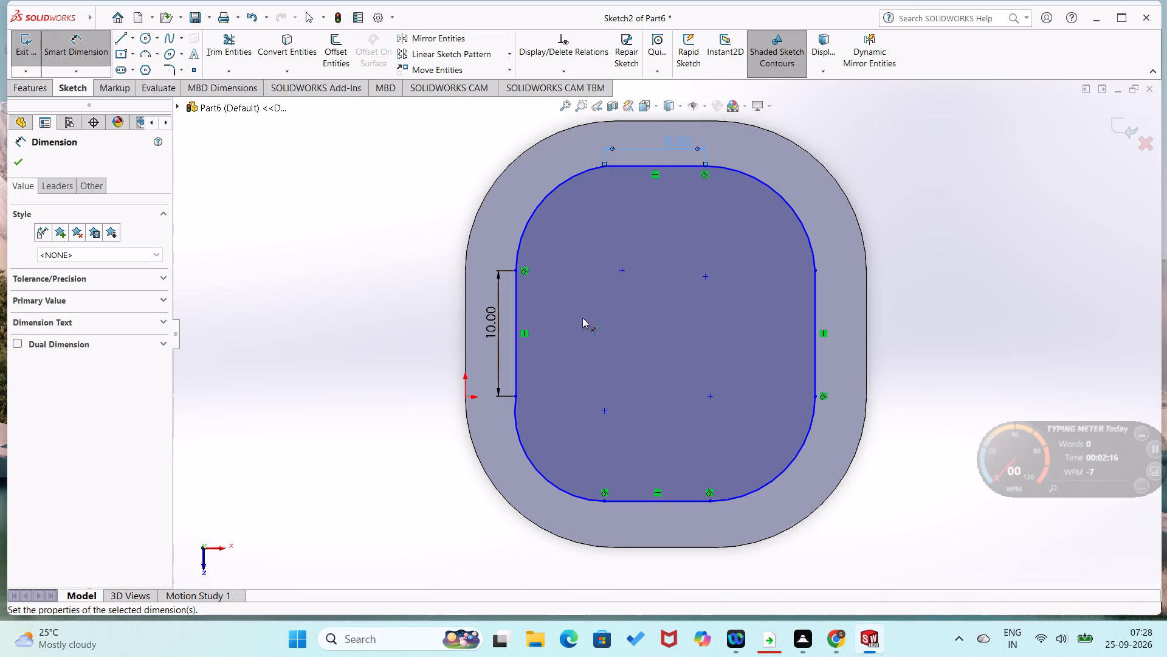
left_click(637, 502)
left_click(638, 520)
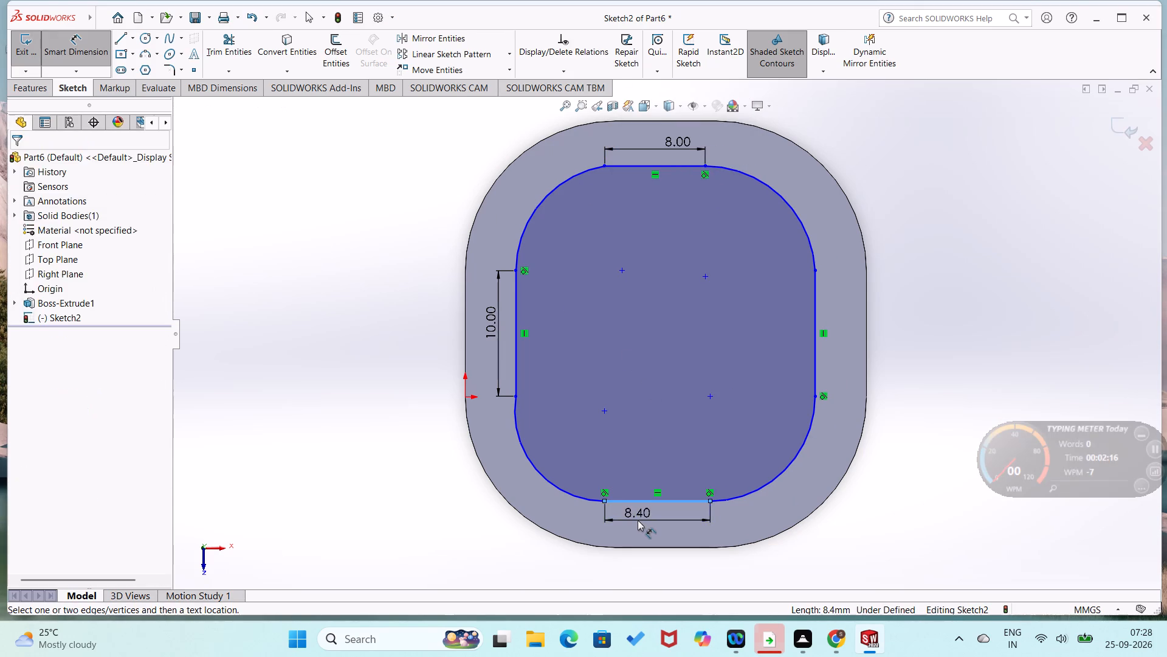
key("8")
key("Return")
left_click(448, 527)
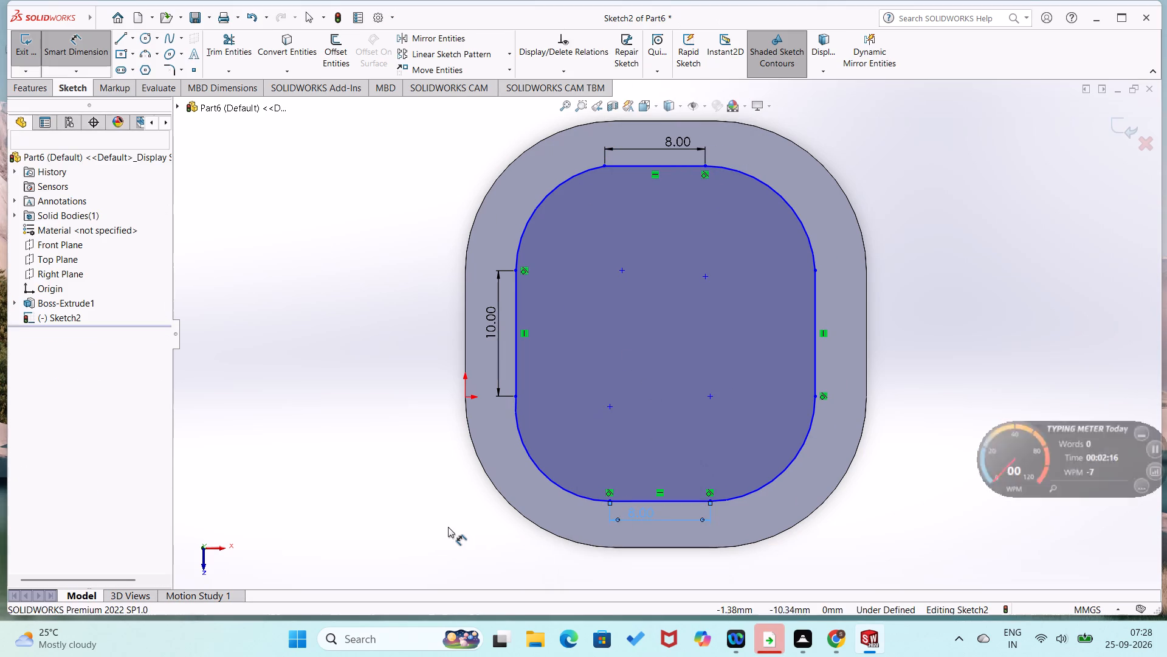
Add a radius dimension to the inner profile's lower-left corner arc, try a value of 12 mm, and undo the last change.
left_click(537, 467)
left_click(573, 435)
type("12")
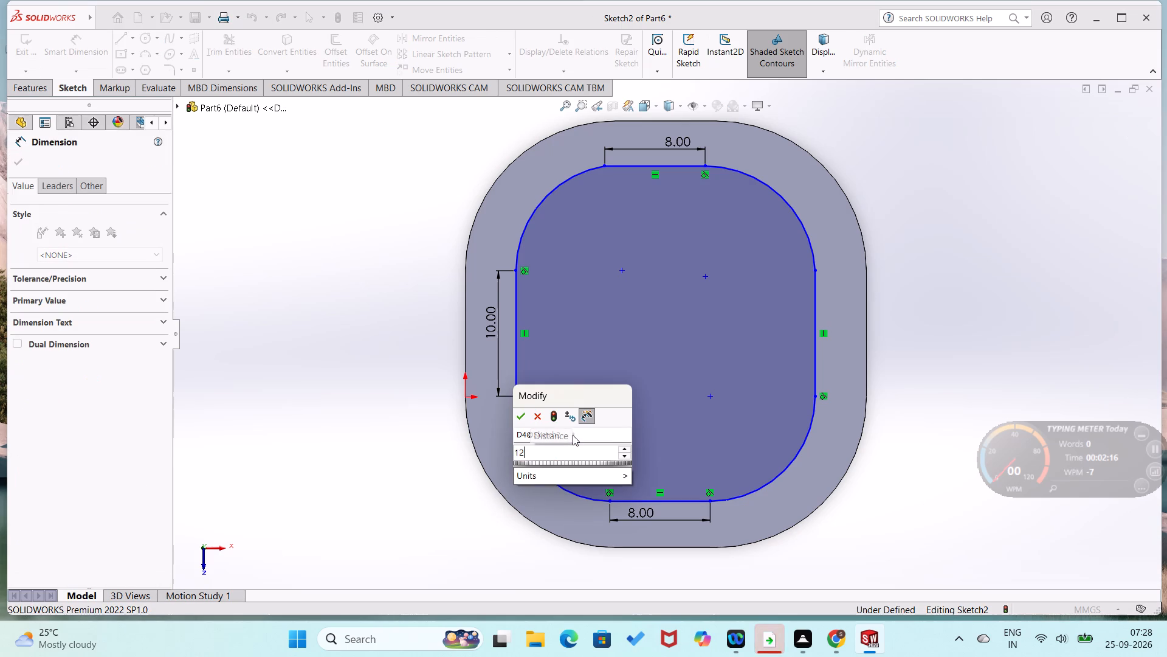
key("Return")
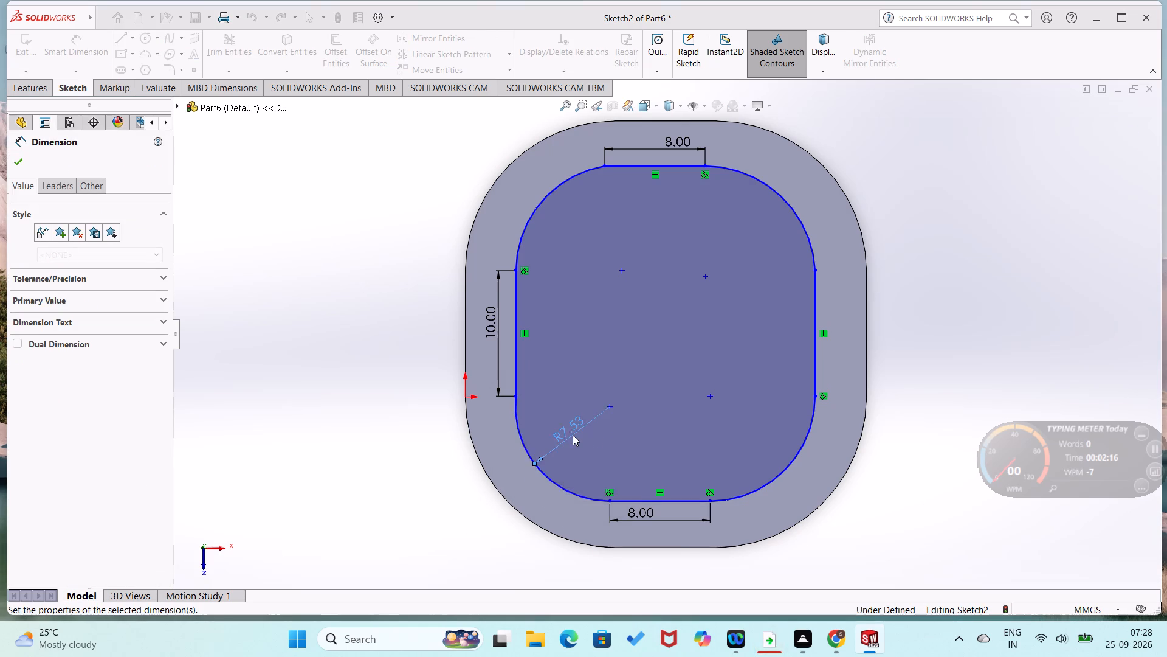
key("ctrl+z")
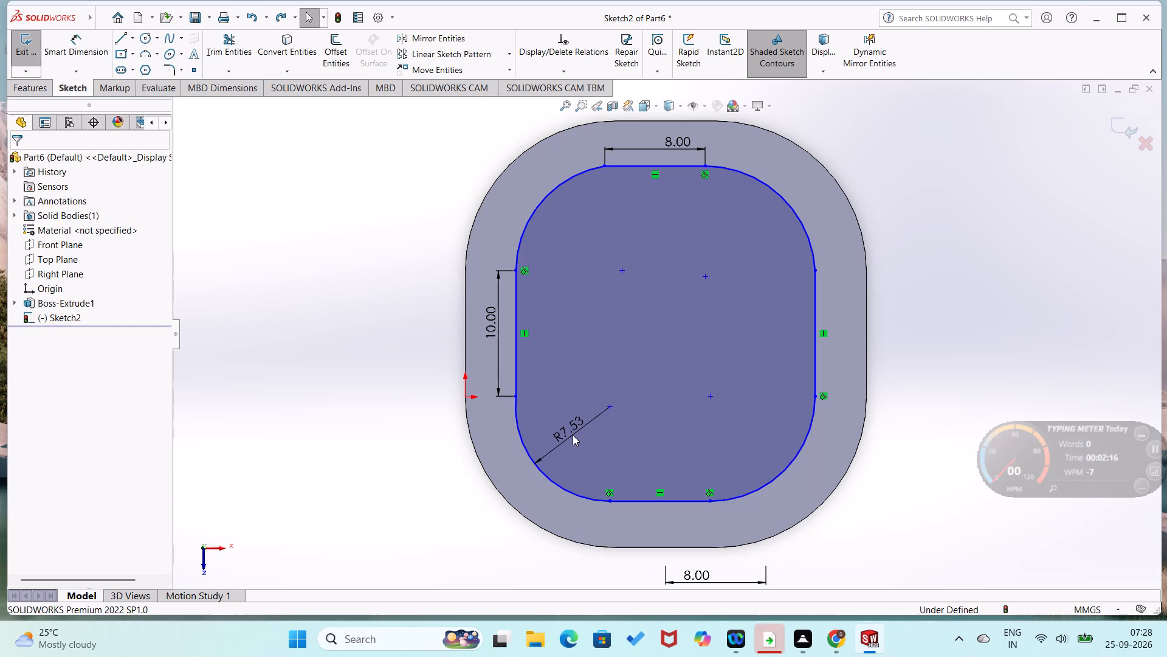
Set the radius of the inner profile's lower-left corner arc to 7 mm.
double_click(573, 426)
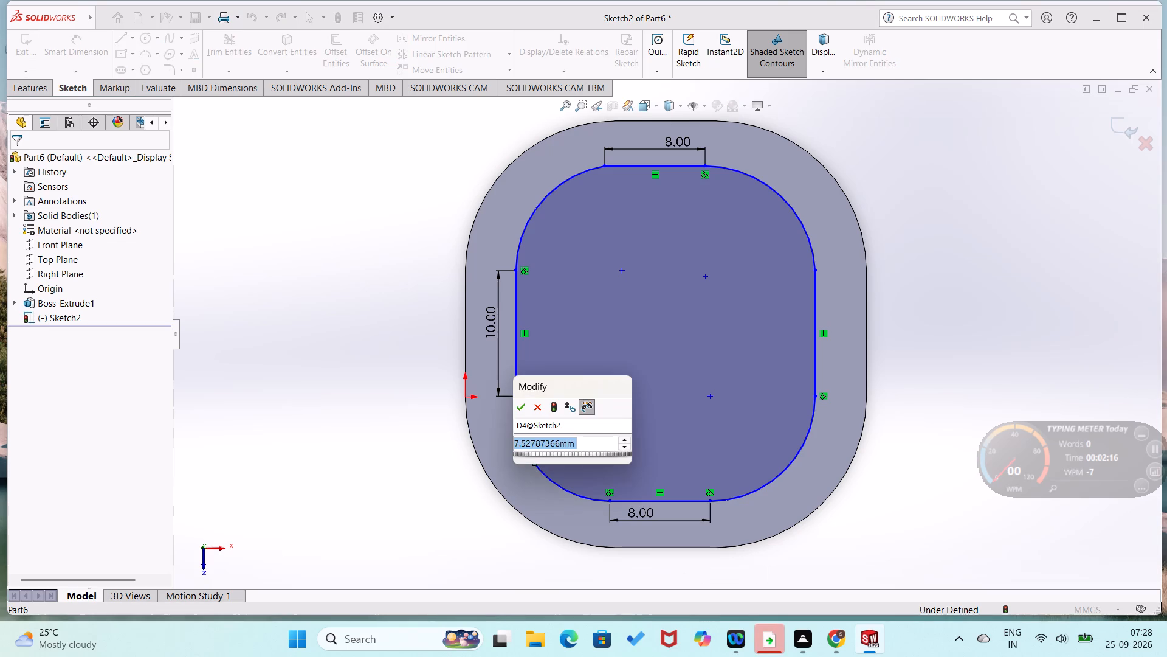
key("7")
key("Return")
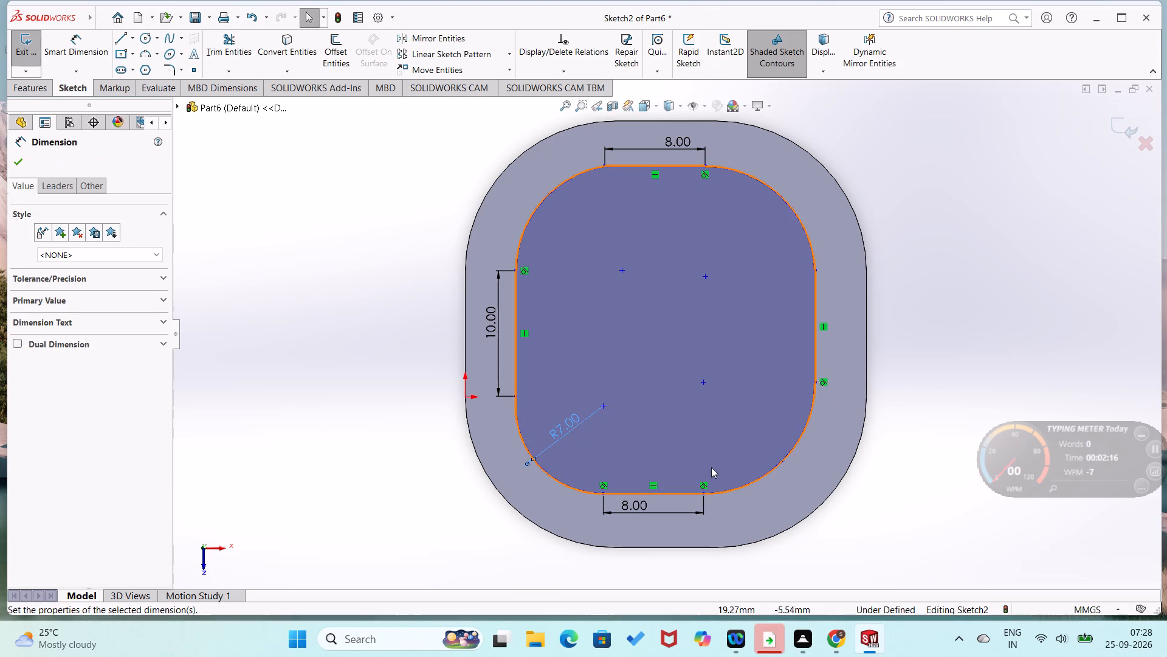
Dimension the inner profile's lower-right and upper-right corner arcs with a radius of 7 mm each.
right_click_drag(962, 532, 966, 403)
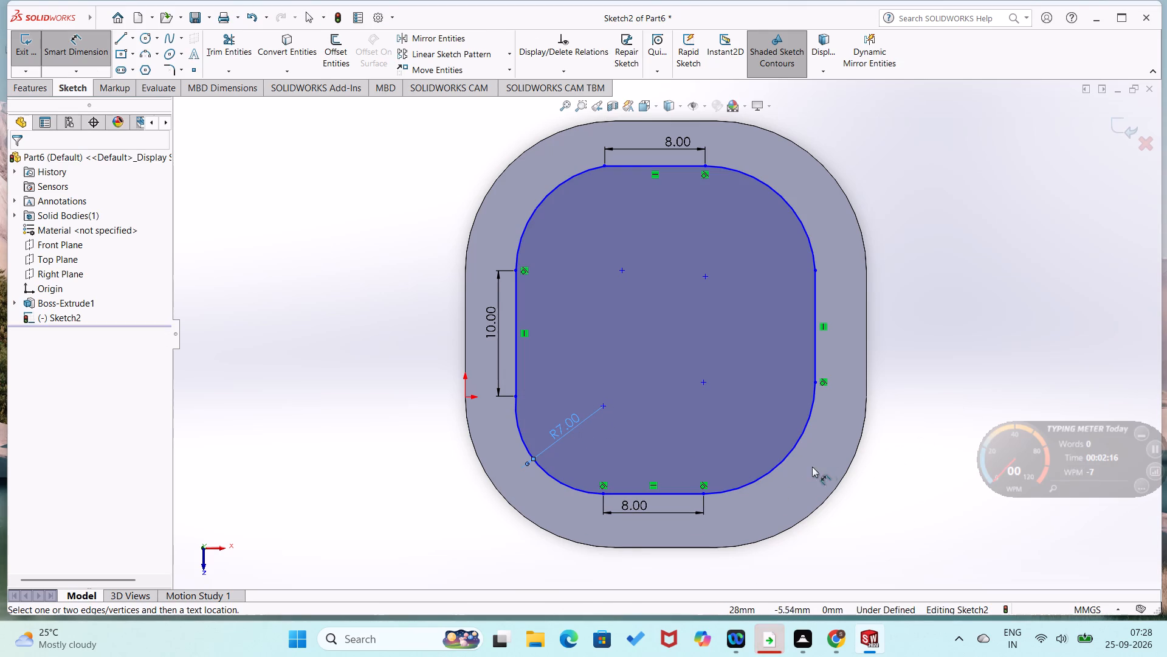
left_click(774, 466)
left_click(751, 434)
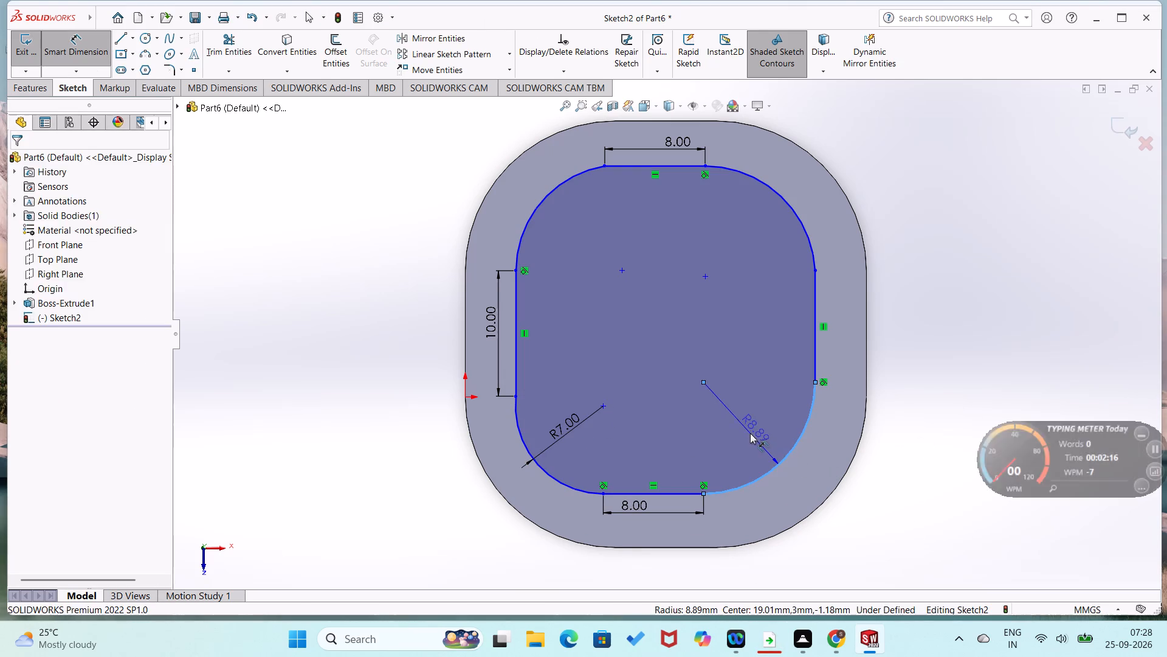
key("7")
key("Return")
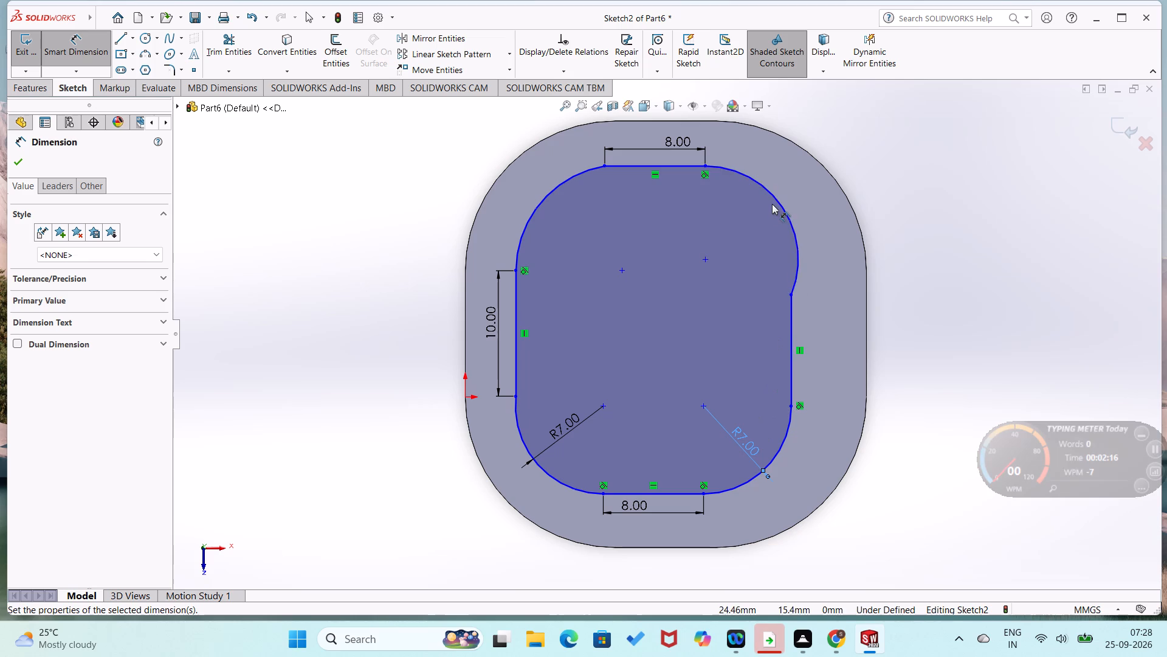
left_click(773, 198)
left_click(752, 231)
key("7")
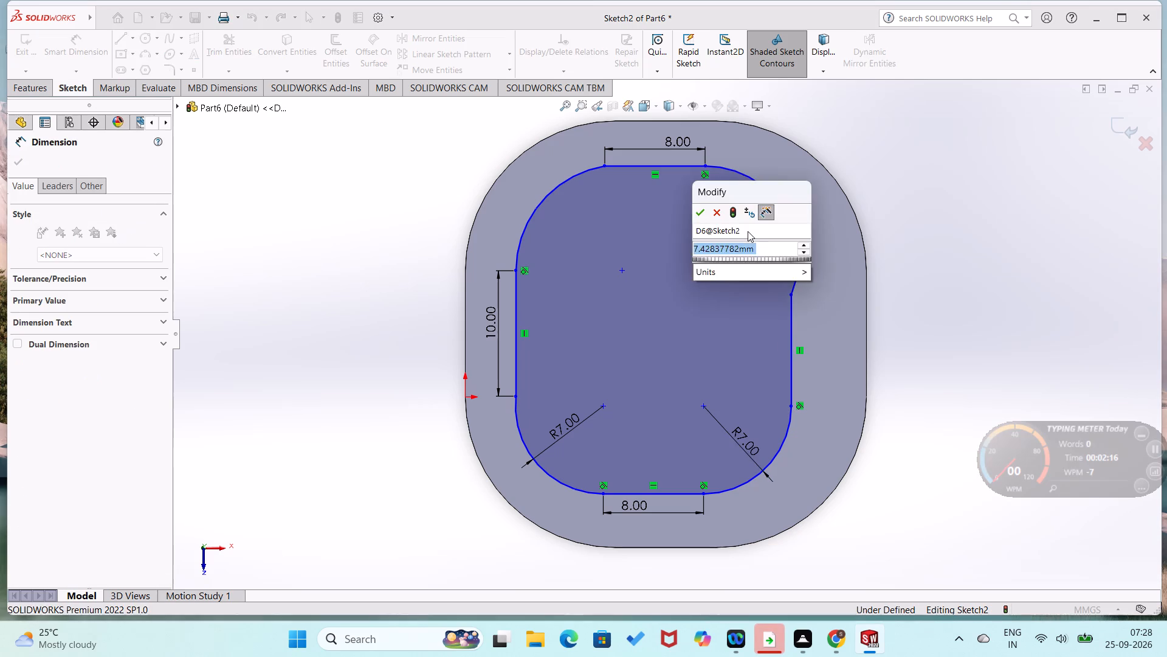
key("Return")
Dimension the inner profile's upper-left corner arc with a radius of 7 mm.
left_click(568, 183)
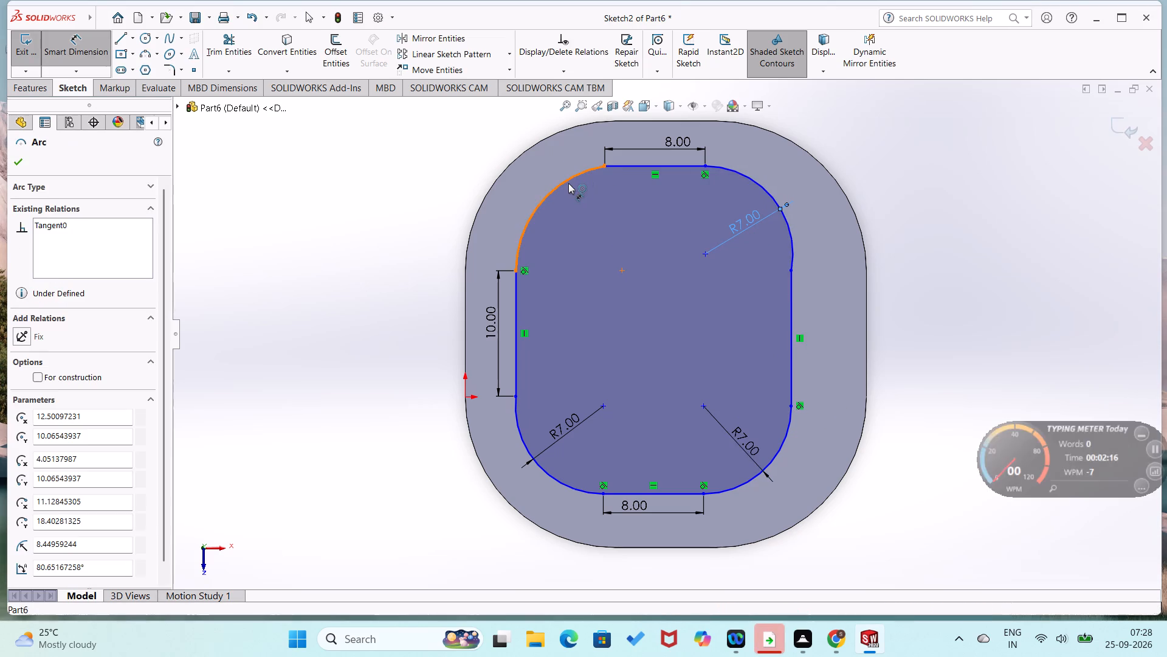
left_click(570, 213)
key("7")
key("Return")
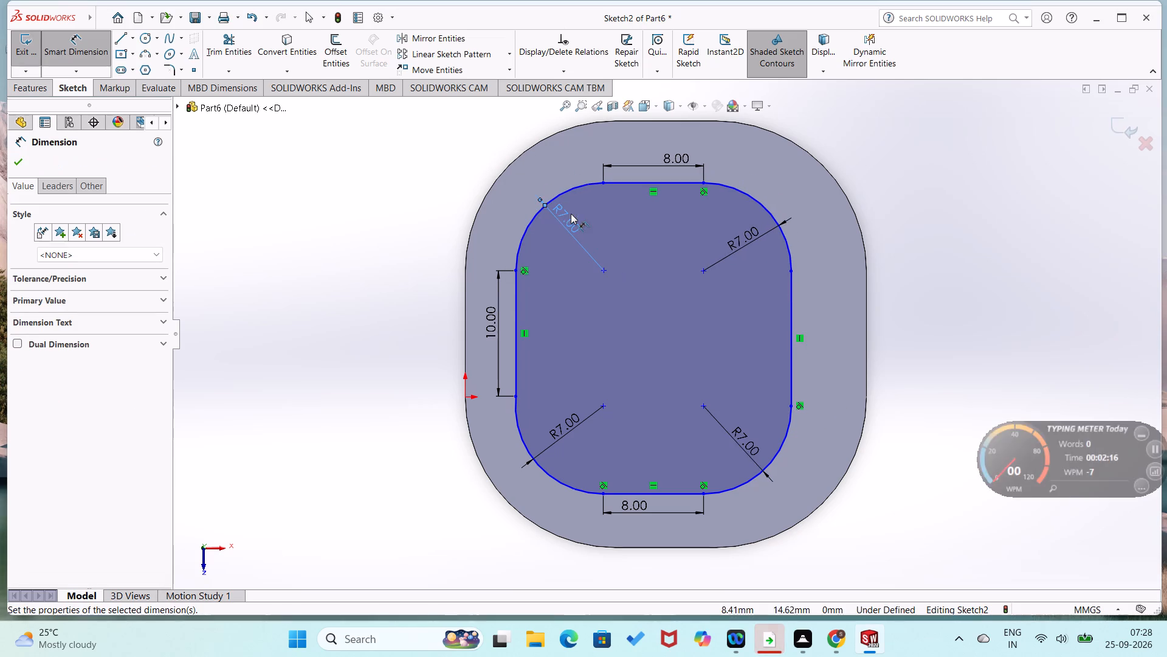
left_click(438, 198)
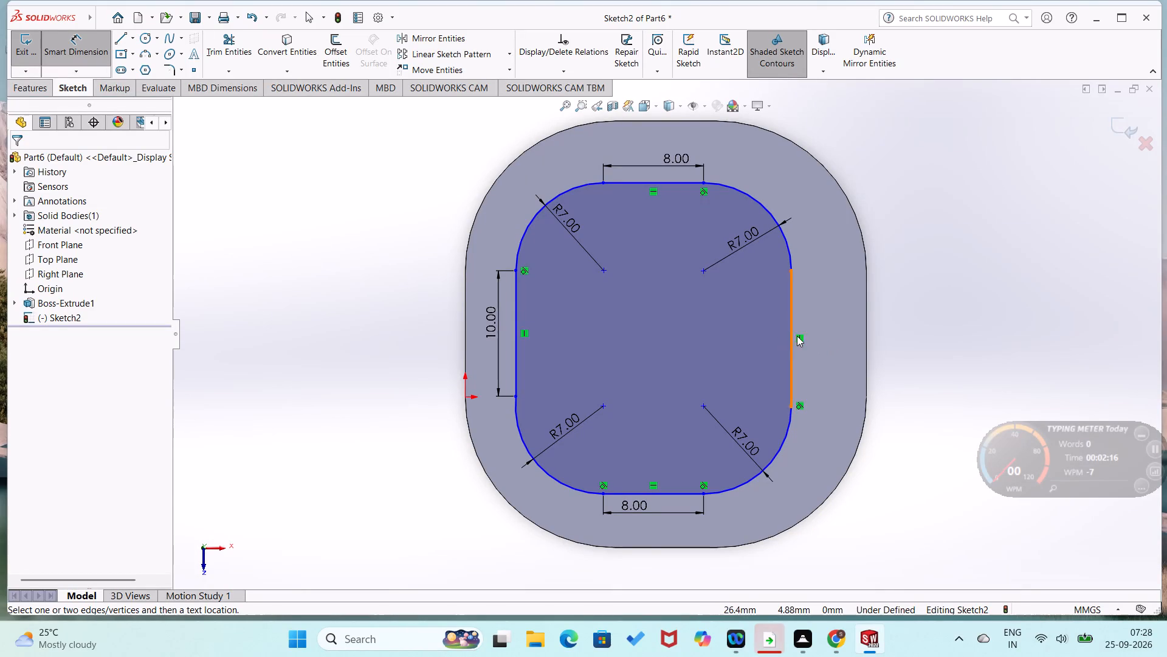
Dimension the inner profile's right vertical line to a length of 10 mm.
left_click(792, 334)
left_click(825, 337)
type("10")
key("Return")
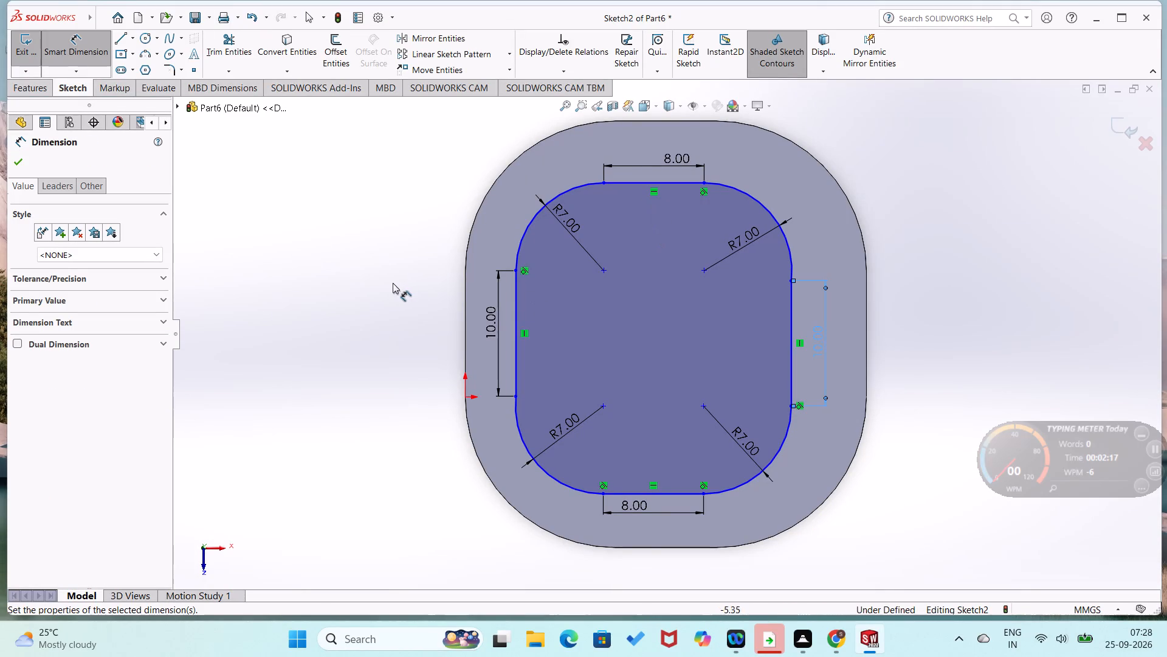
left_click(386, 283)
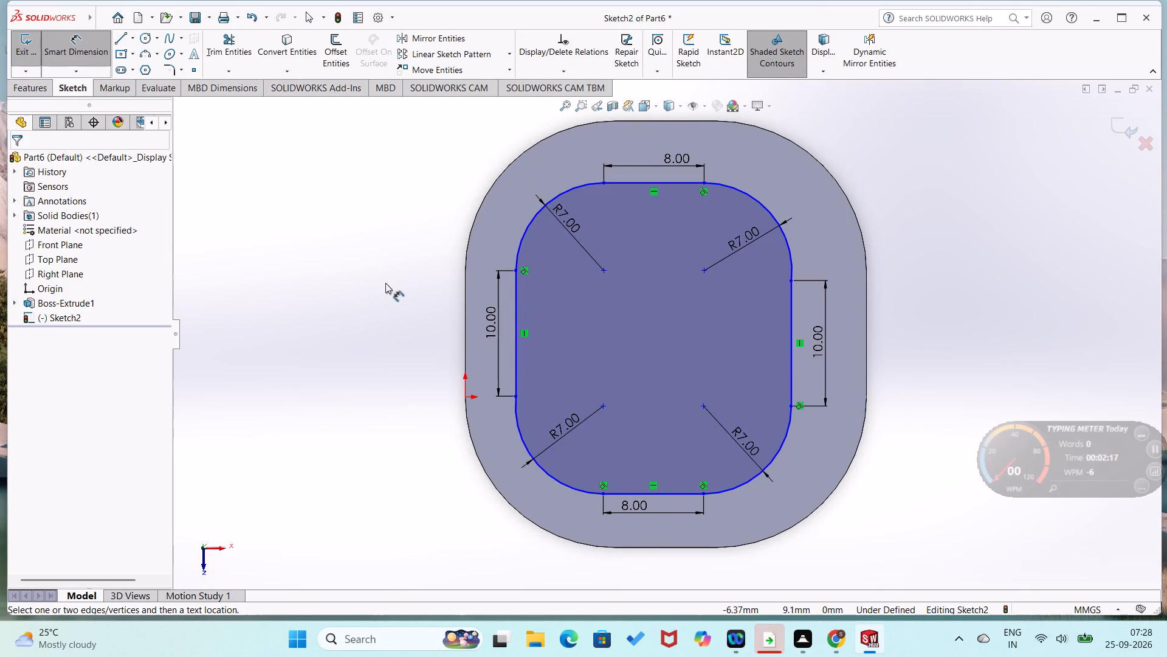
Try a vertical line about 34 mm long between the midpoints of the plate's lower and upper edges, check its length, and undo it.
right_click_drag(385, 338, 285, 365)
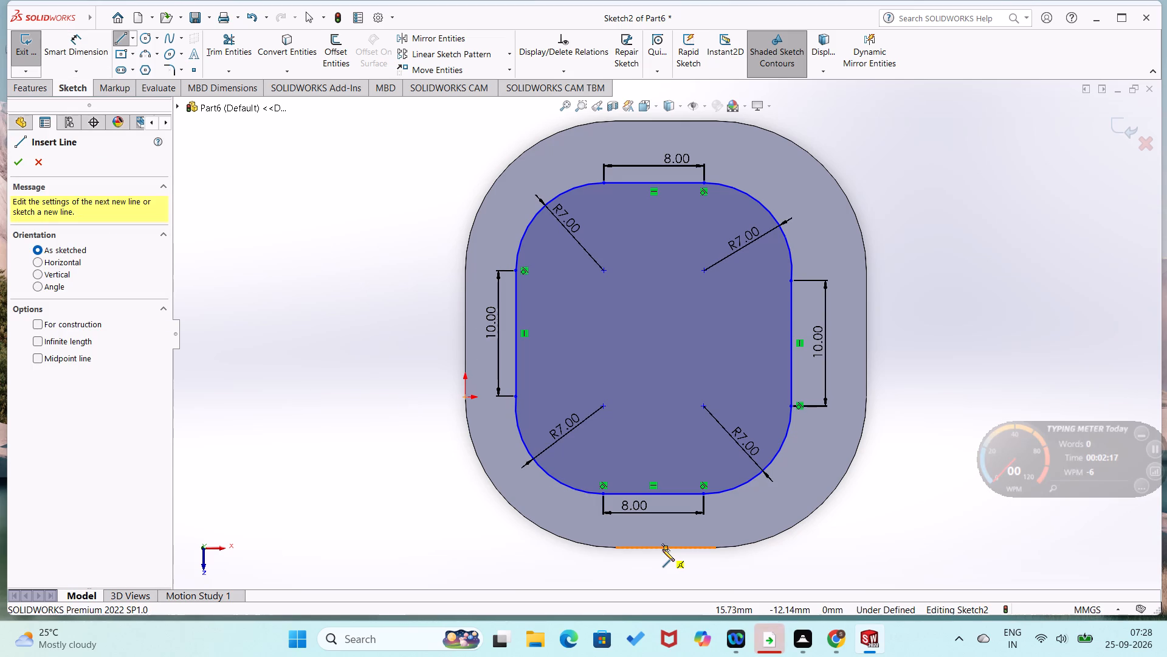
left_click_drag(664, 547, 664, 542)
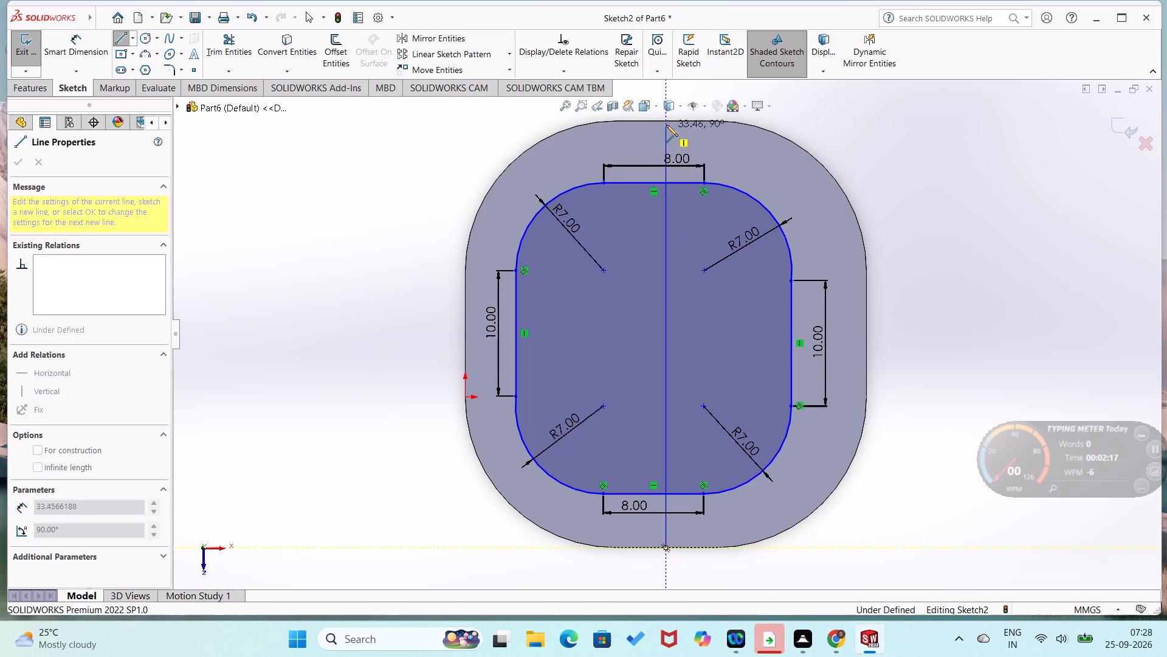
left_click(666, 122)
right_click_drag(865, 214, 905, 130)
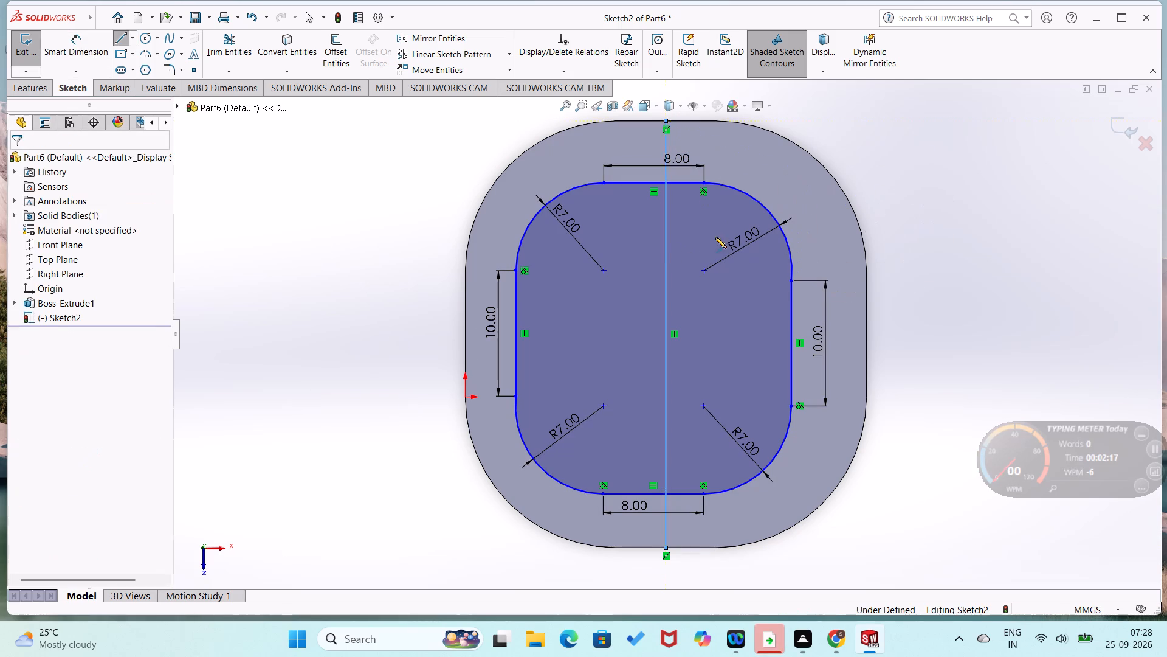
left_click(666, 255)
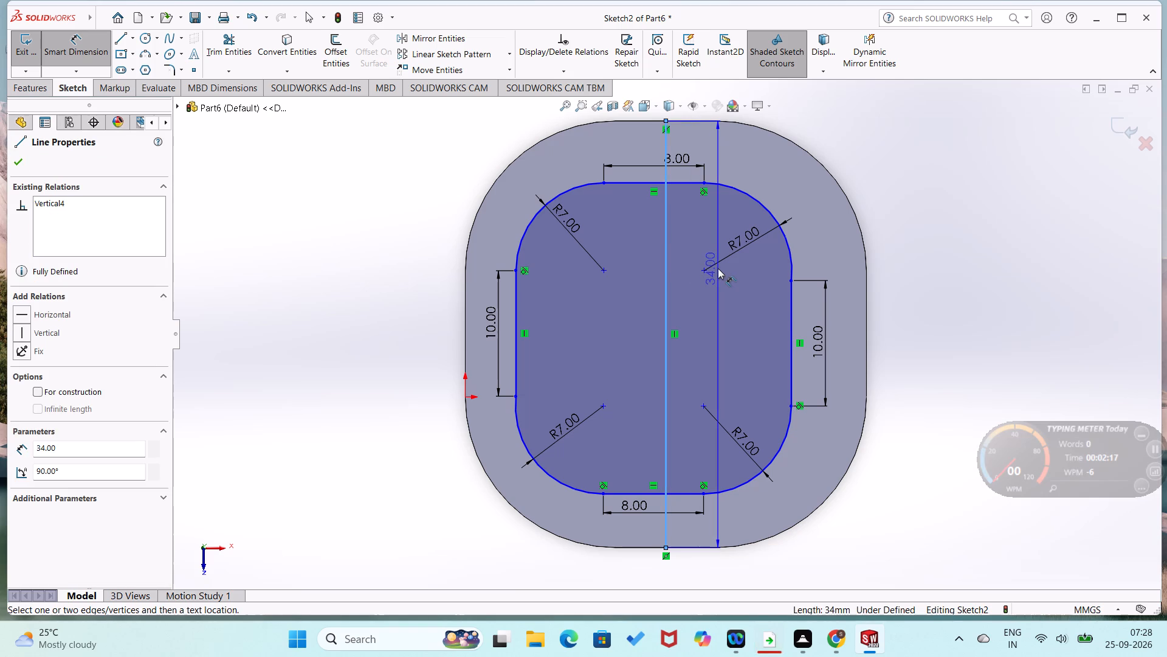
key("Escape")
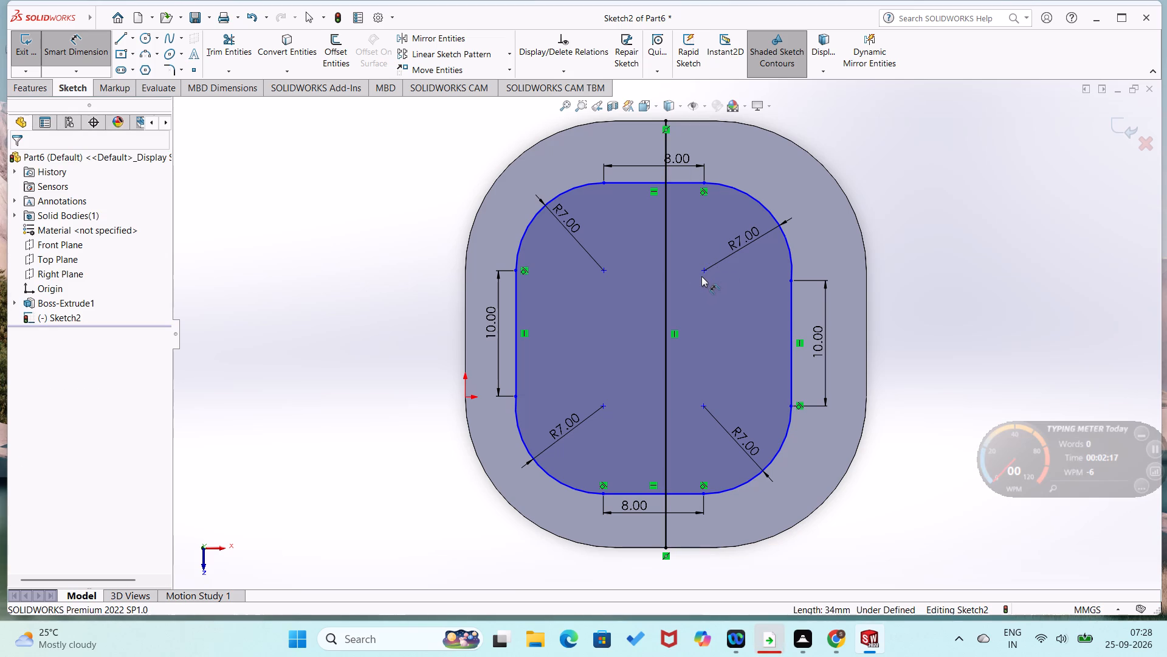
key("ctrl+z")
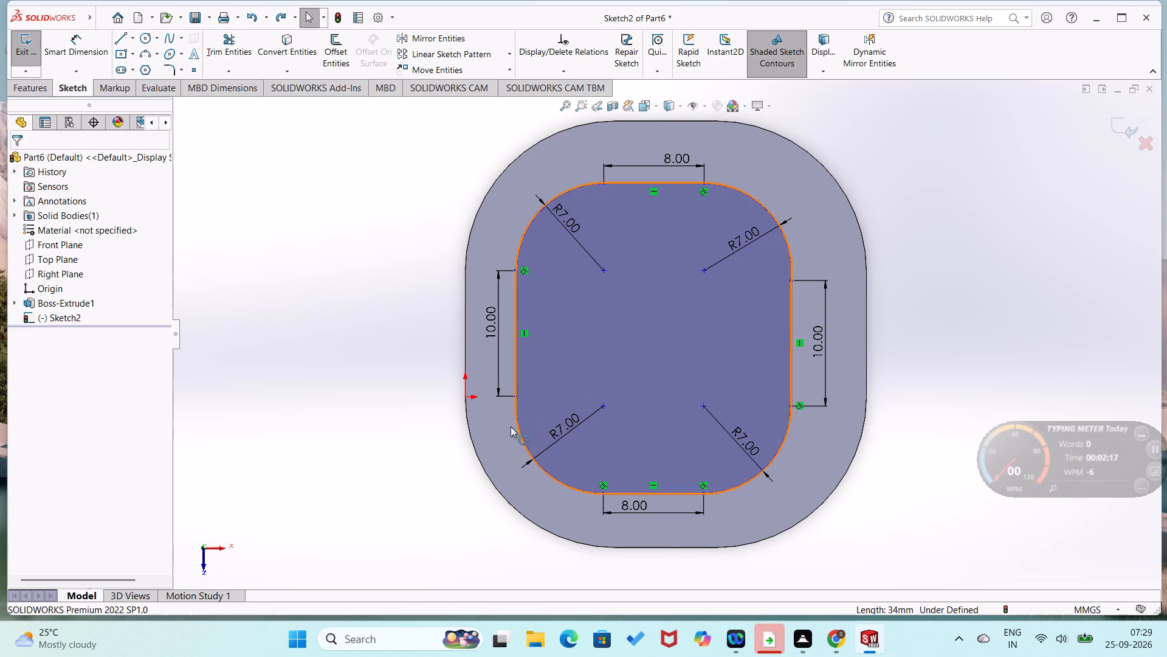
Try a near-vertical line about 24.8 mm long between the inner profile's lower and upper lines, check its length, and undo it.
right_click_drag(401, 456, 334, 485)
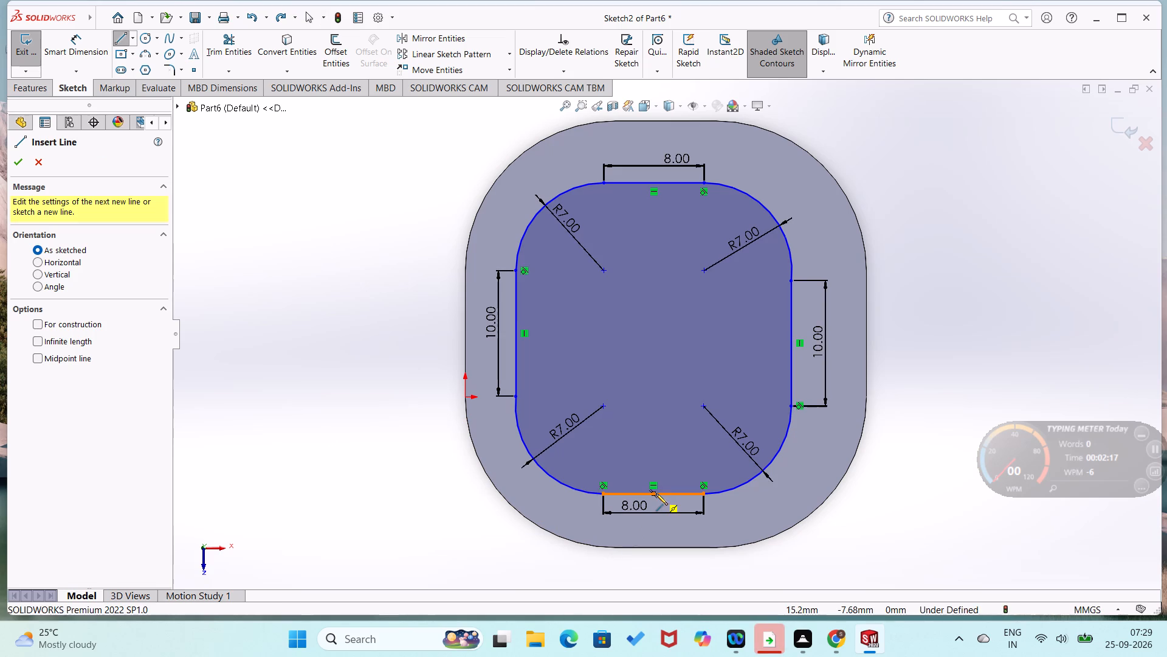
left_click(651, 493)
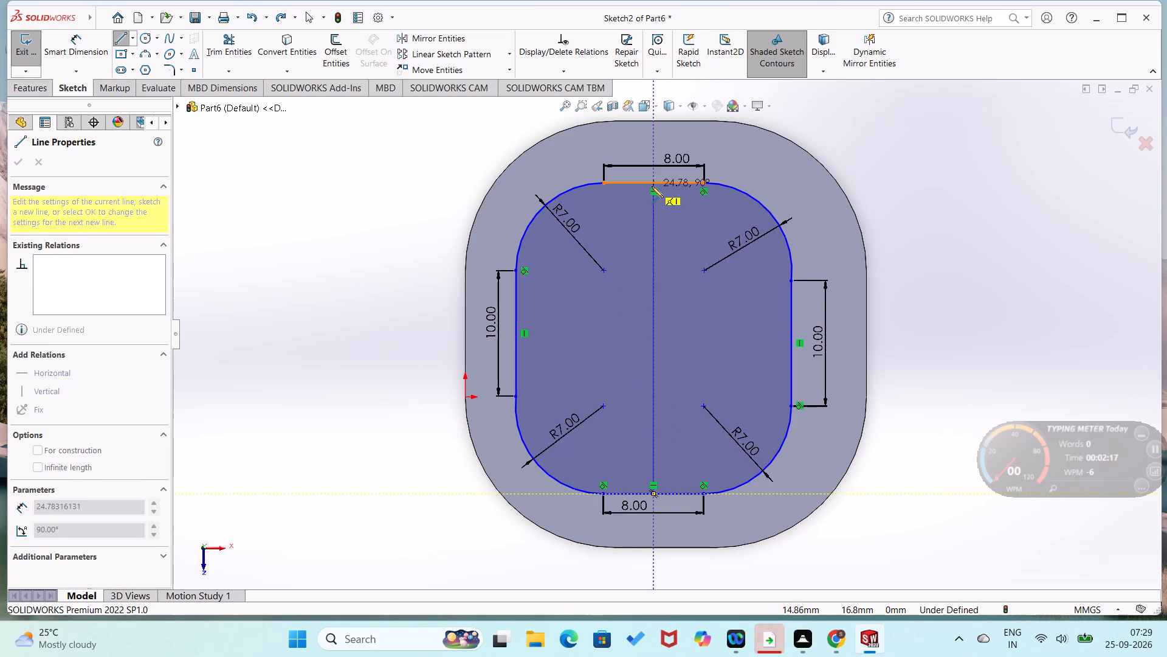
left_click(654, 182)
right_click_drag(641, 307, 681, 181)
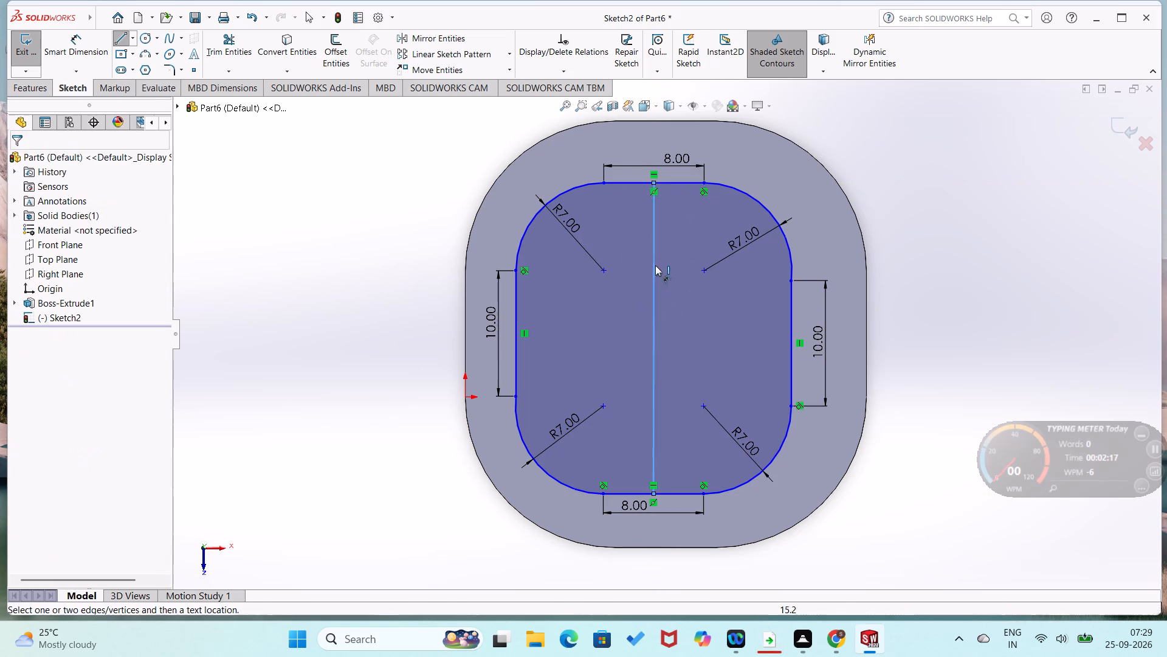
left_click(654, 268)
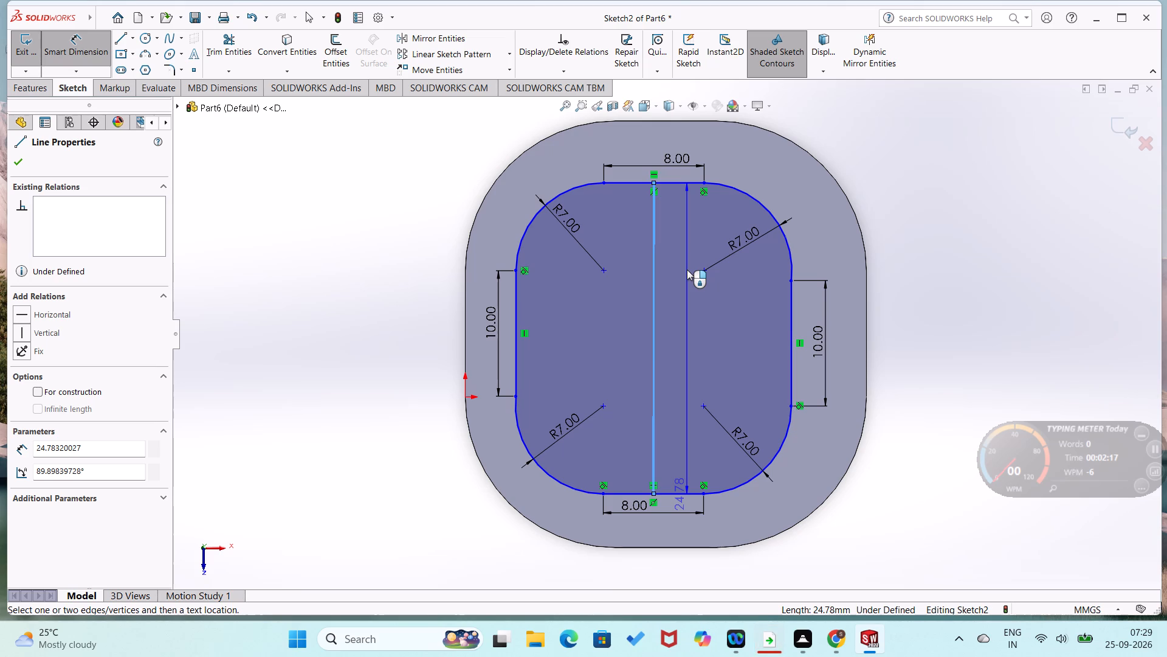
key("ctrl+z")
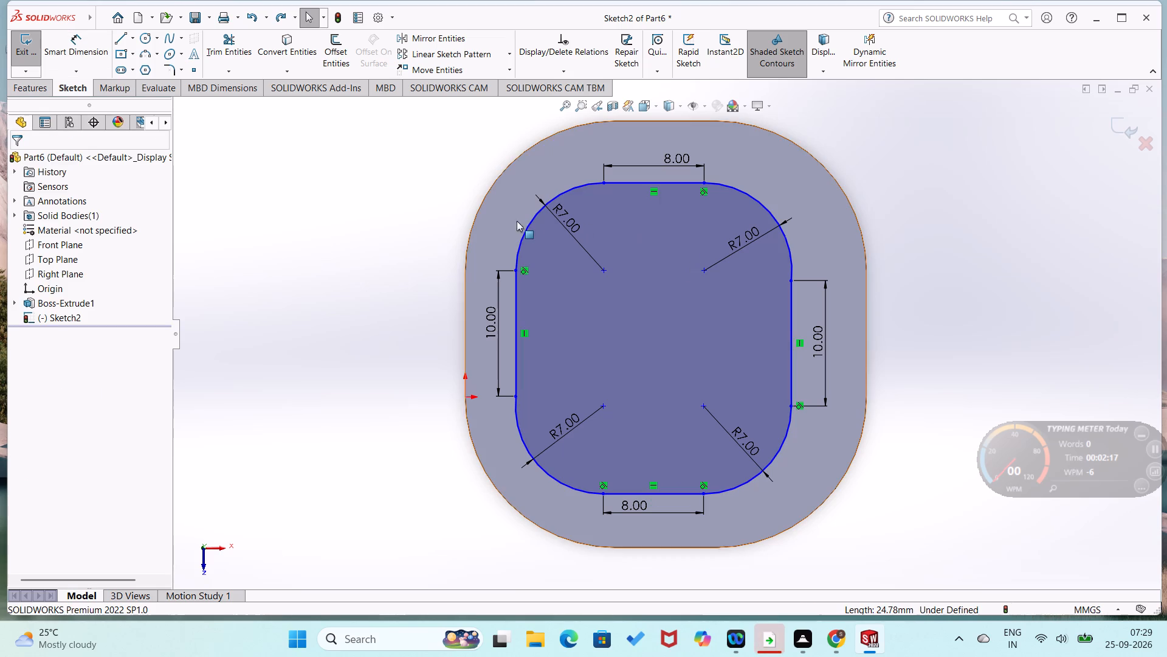
Dimension the distance between the inner profile's upper line and the plate's upper straight edge as 4.5 mm.
right_click_drag(424, 265, 446, 142)
left_click(642, 181)
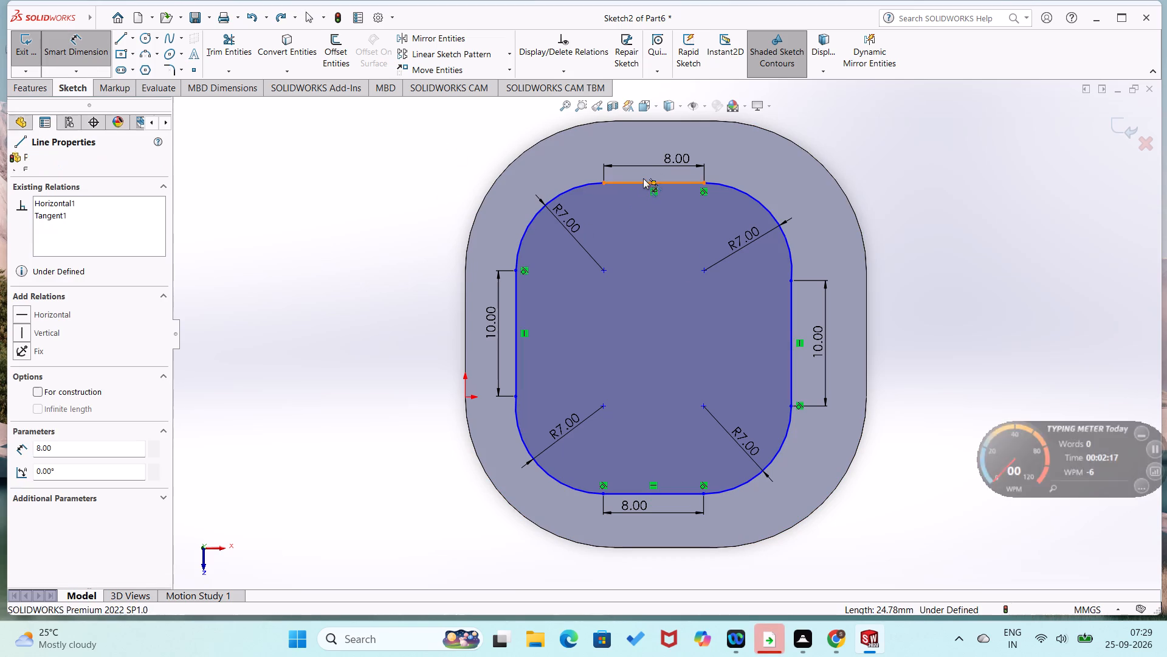
left_click(658, 122)
left_click(681, 147)
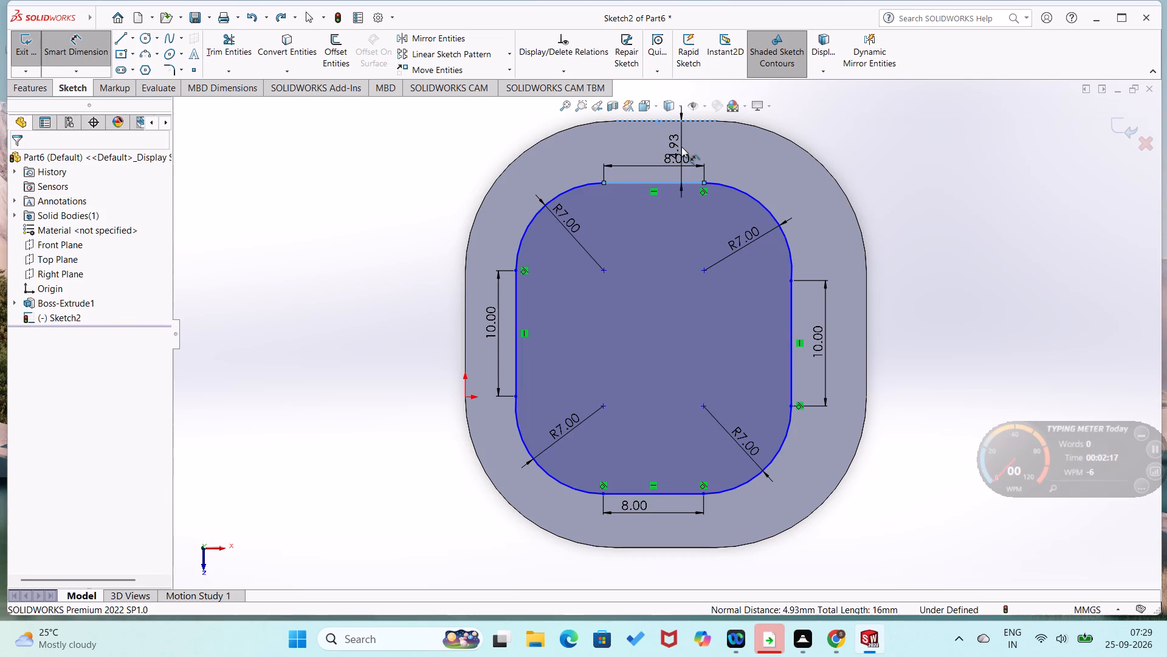
key("1")
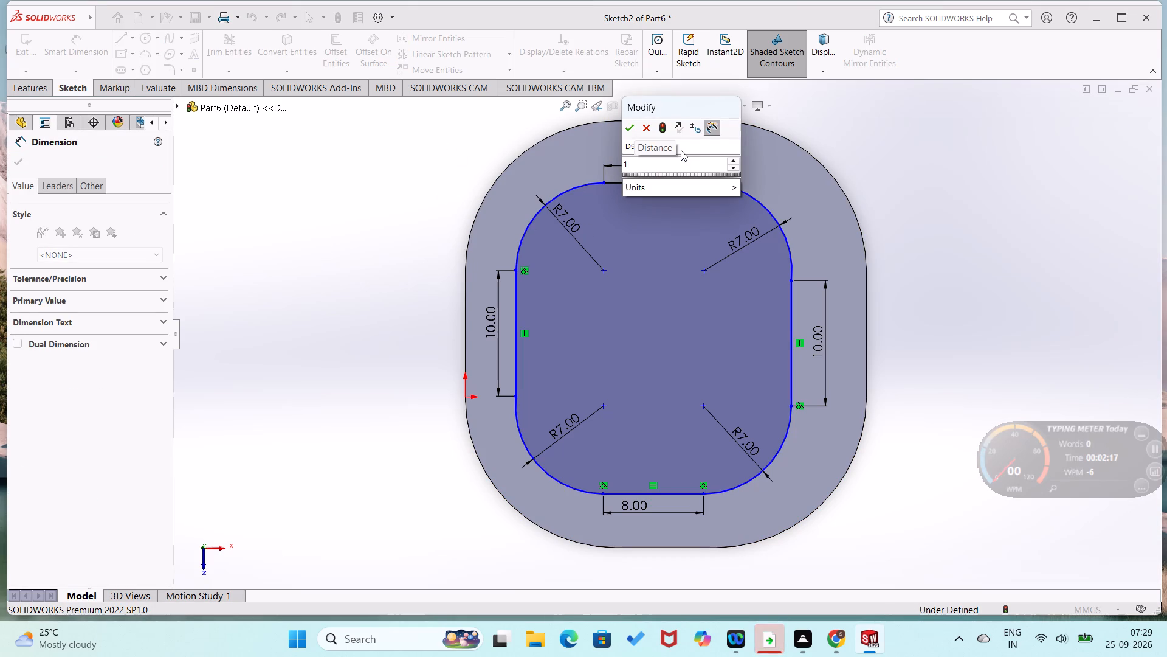
key("BackSpace")
type("4.5")
key("Return")
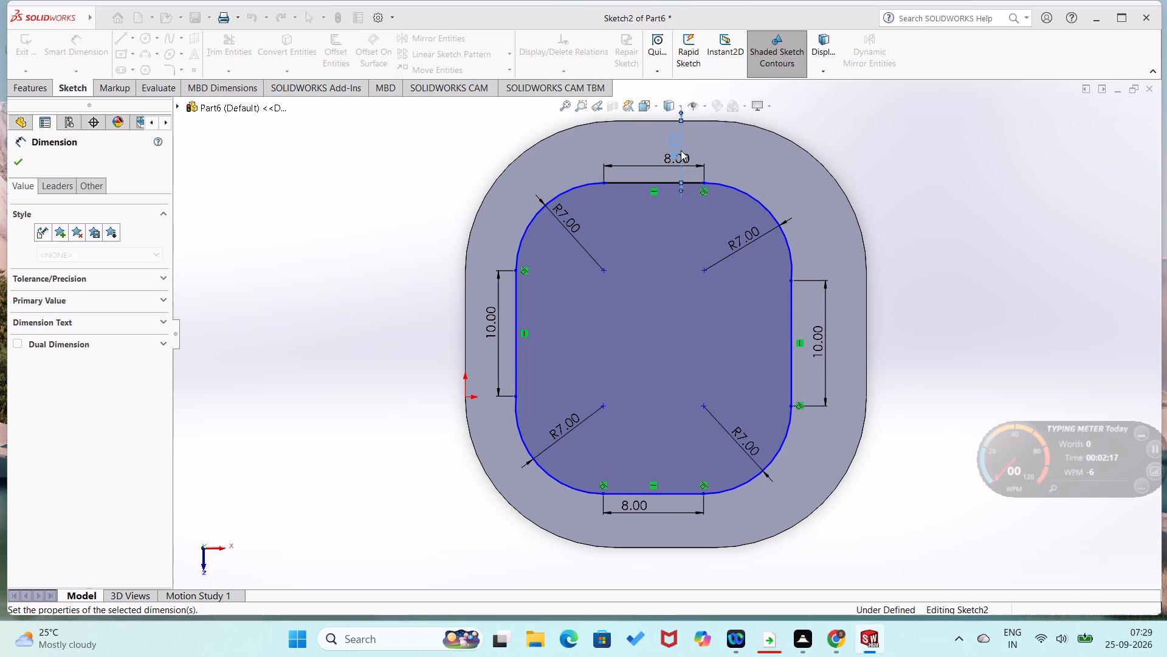
left_click(948, 177)
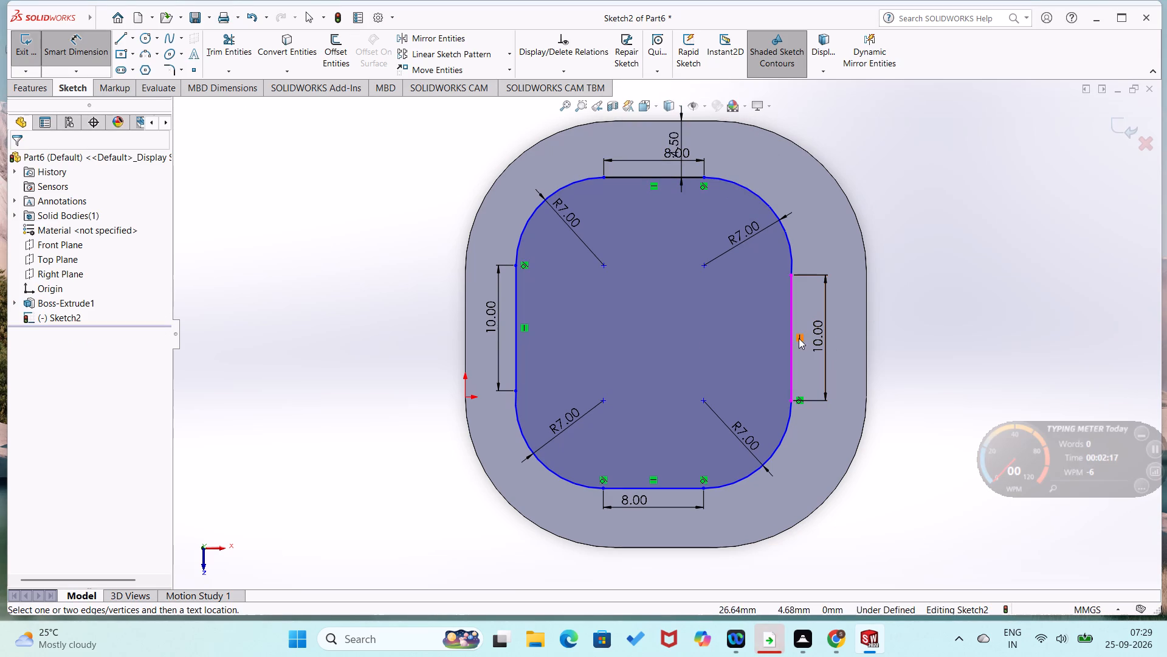
Dimension the distance between the inner profile's right line and the plate's right straight edge as 5 mm.
left_click(794, 341)
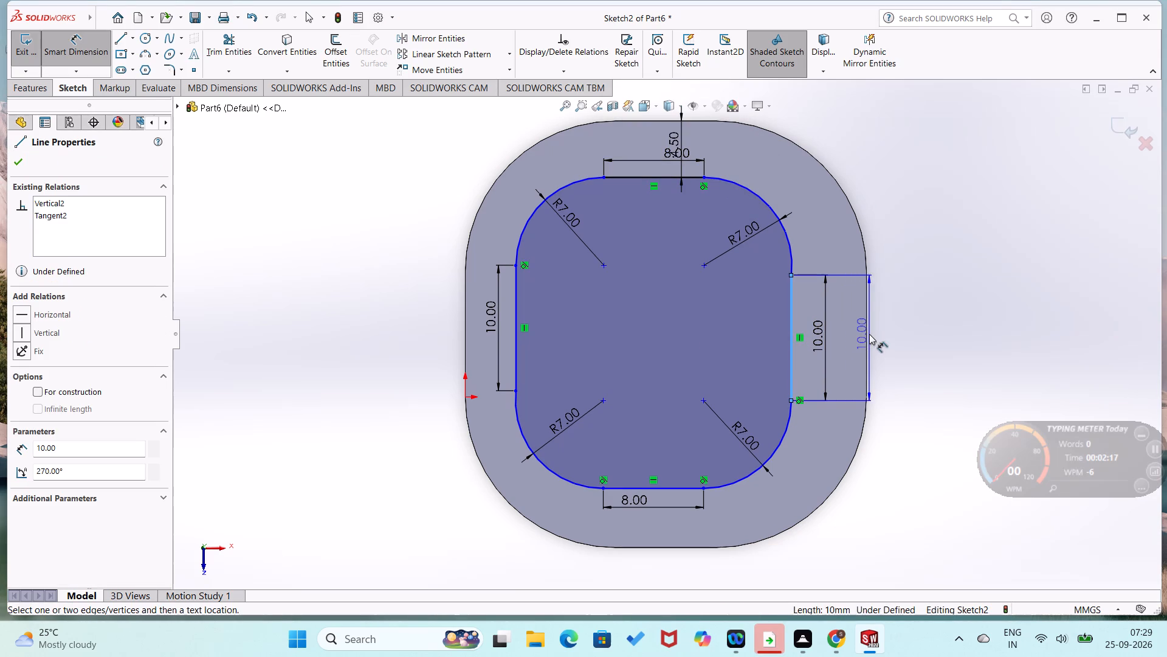
left_click(867, 335)
left_click(843, 356)
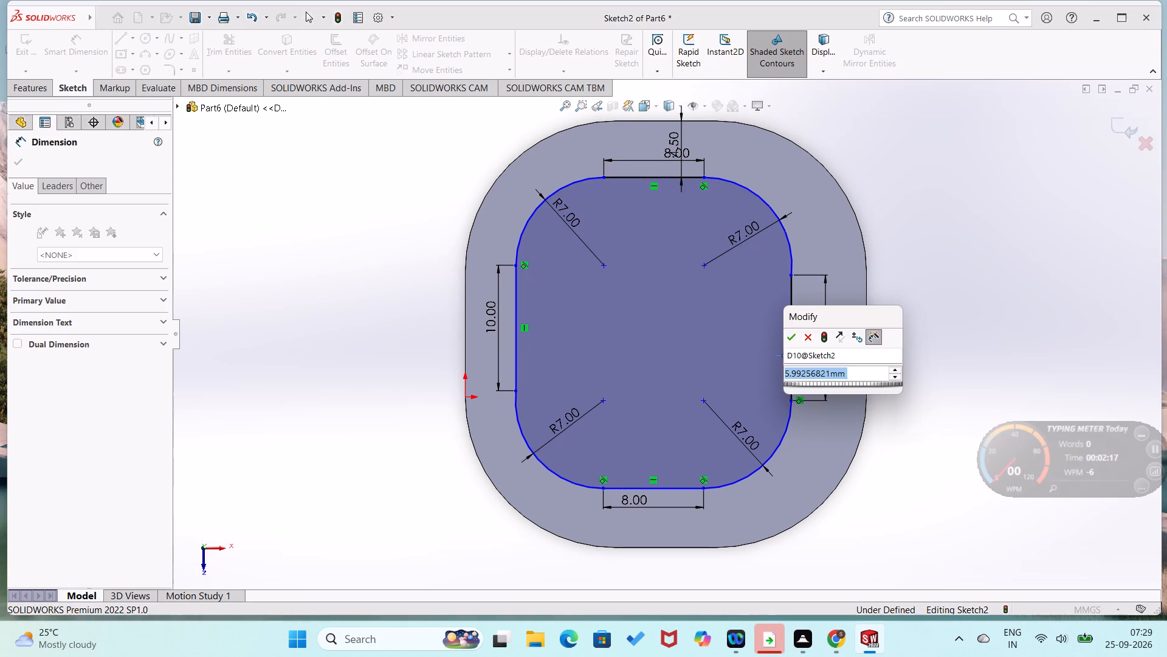
key("5")
key("Return")
left_click(932, 297)
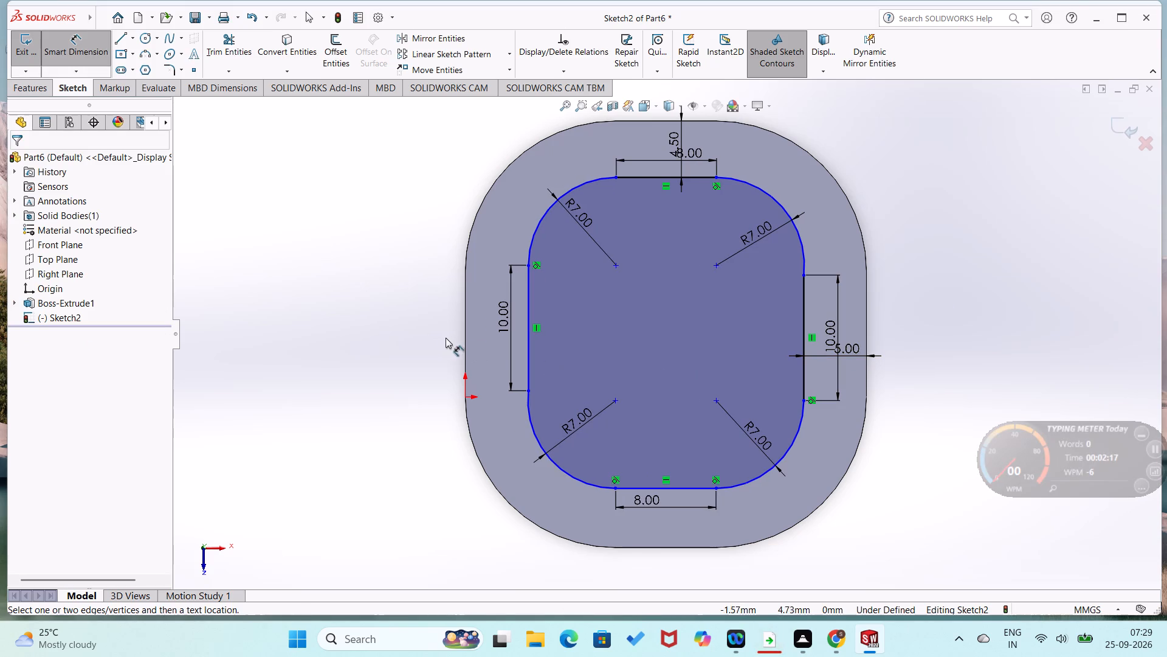
Dimension the distance between the plate's left straight edge and the inner profile's left line as 5.2 mm.
left_click(464, 336)
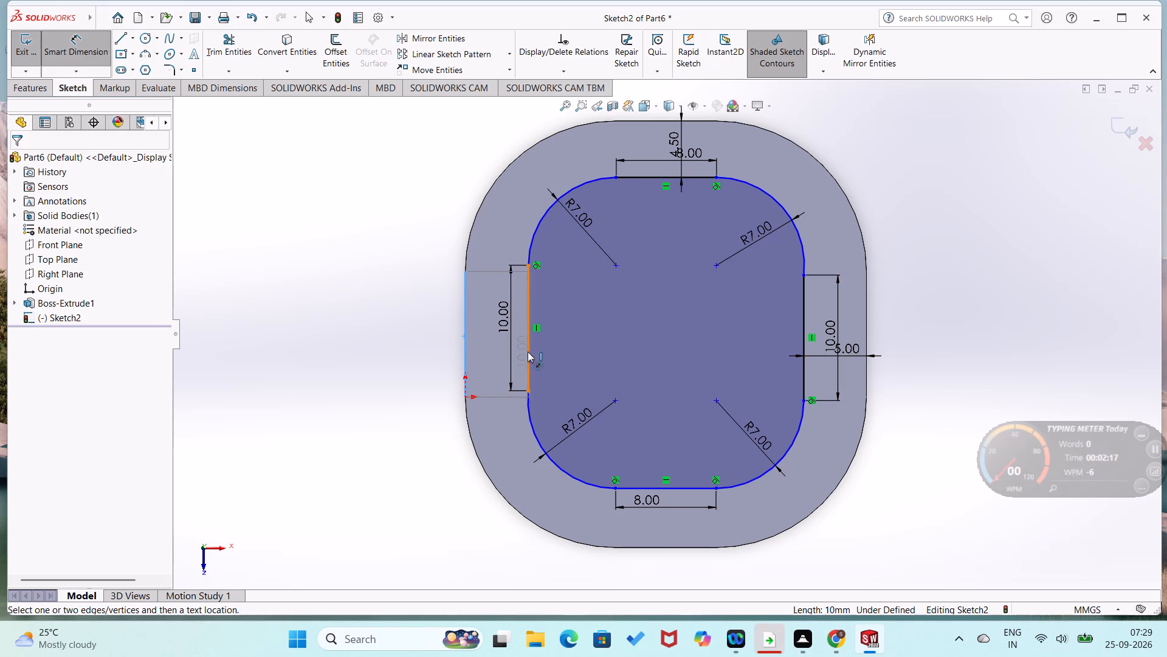
left_click(528, 352)
left_click(509, 356)
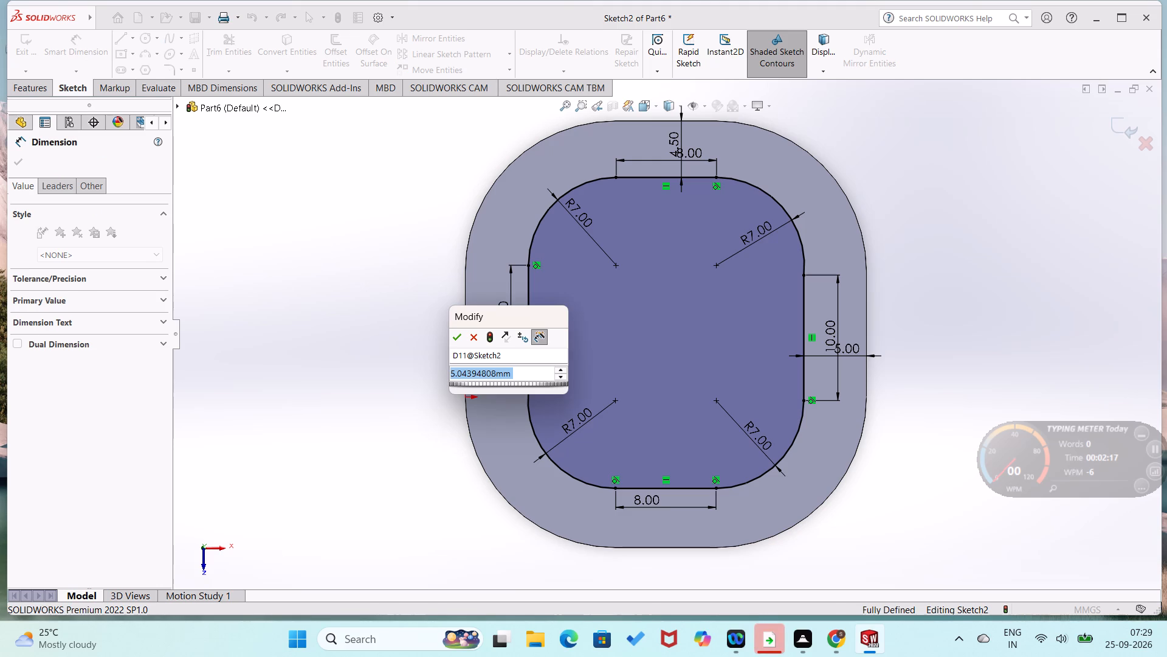
type("5.2")
key("Return")
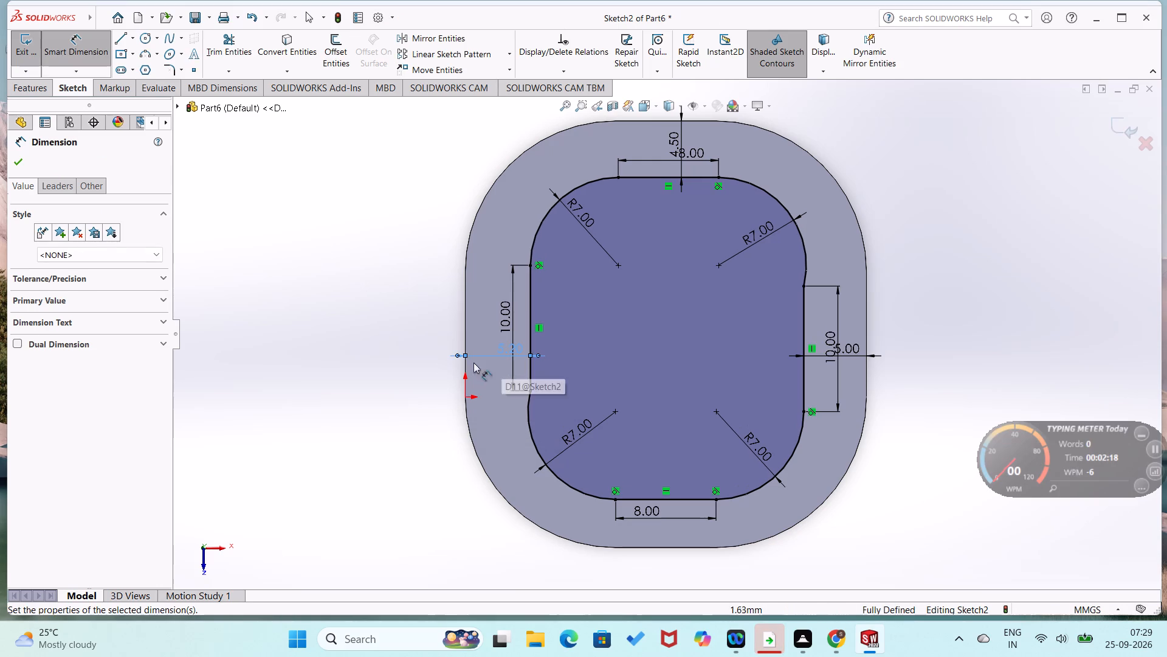
left_click(435, 364)
Try 5.2 mm for the profile's right edge distance, and undo the last value changes to both the right and left distances.
double_click(855, 350)
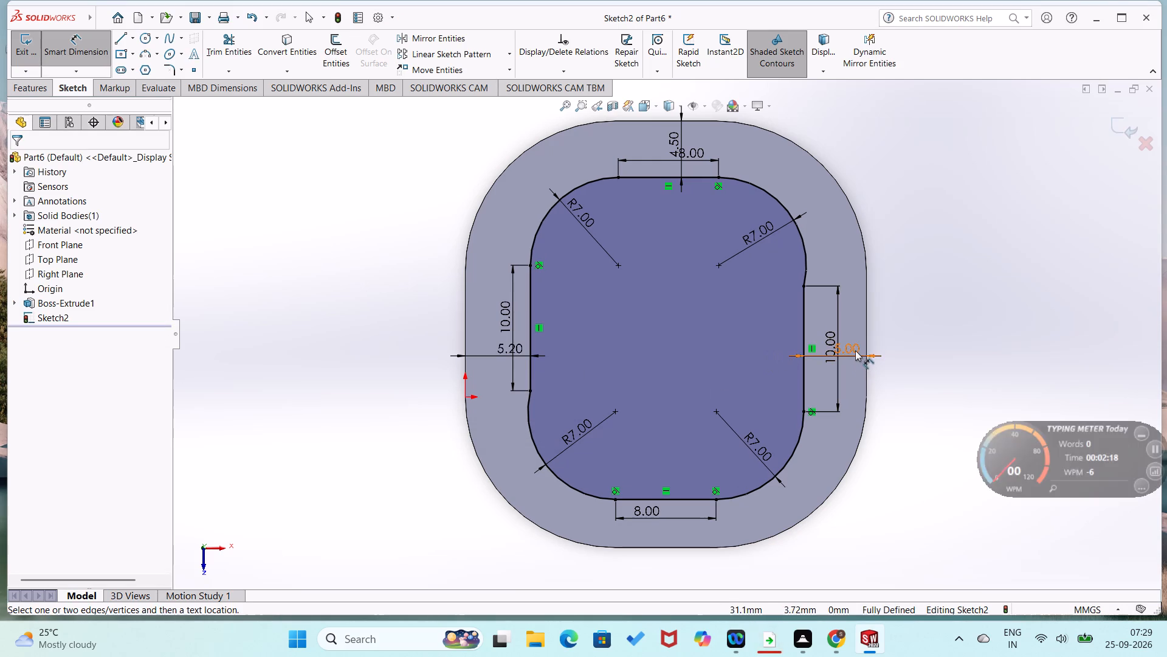
type("5.")
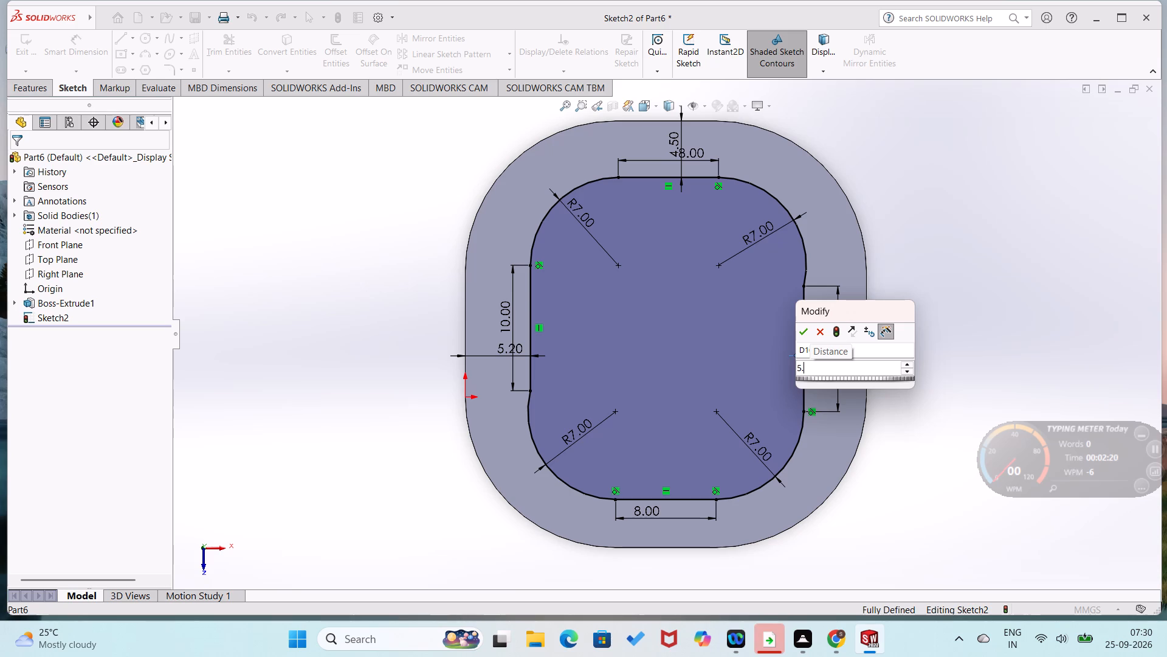
key("2")
key("Return")
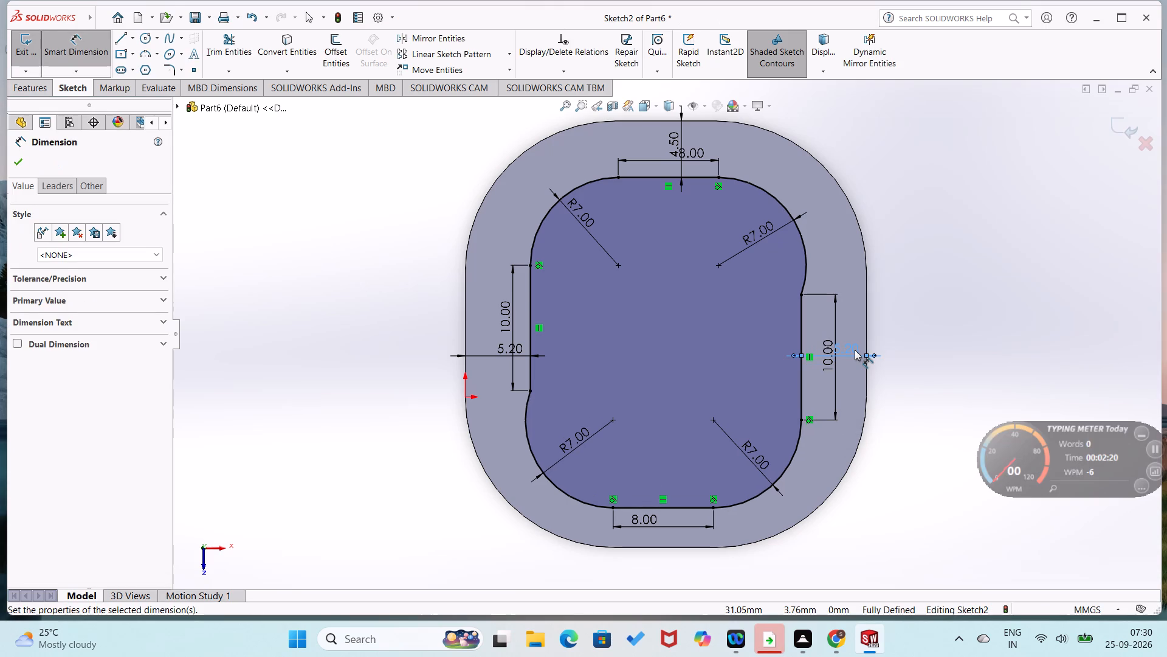
key("ctrl+z")
key("ctrl+z")
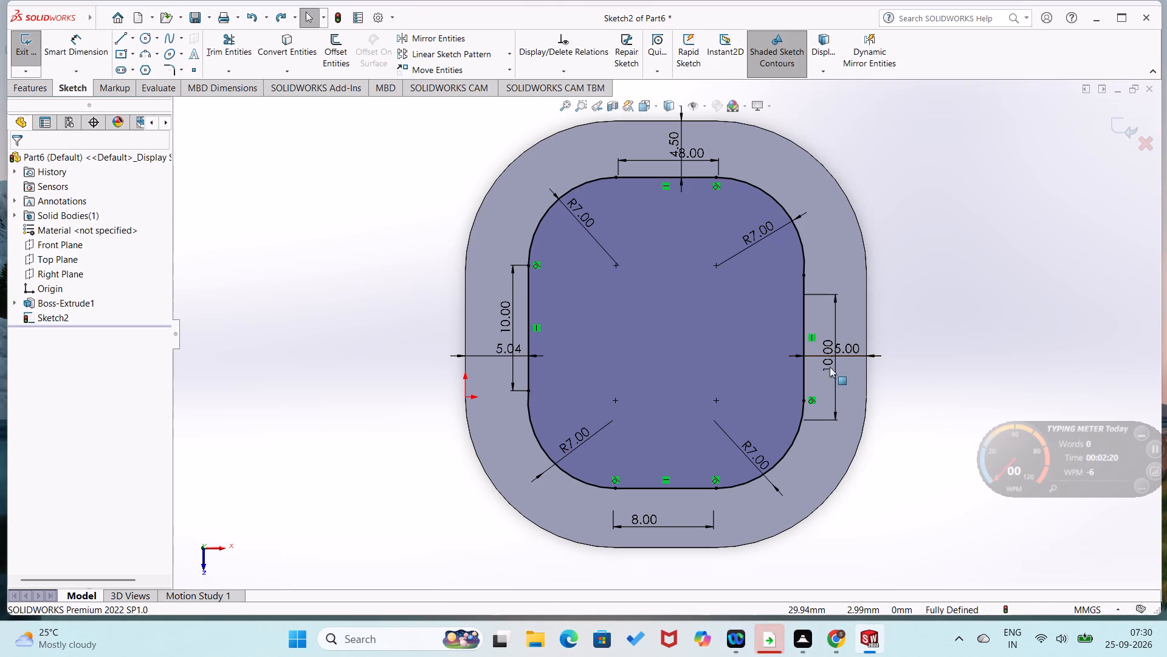
left_click(322, 332)
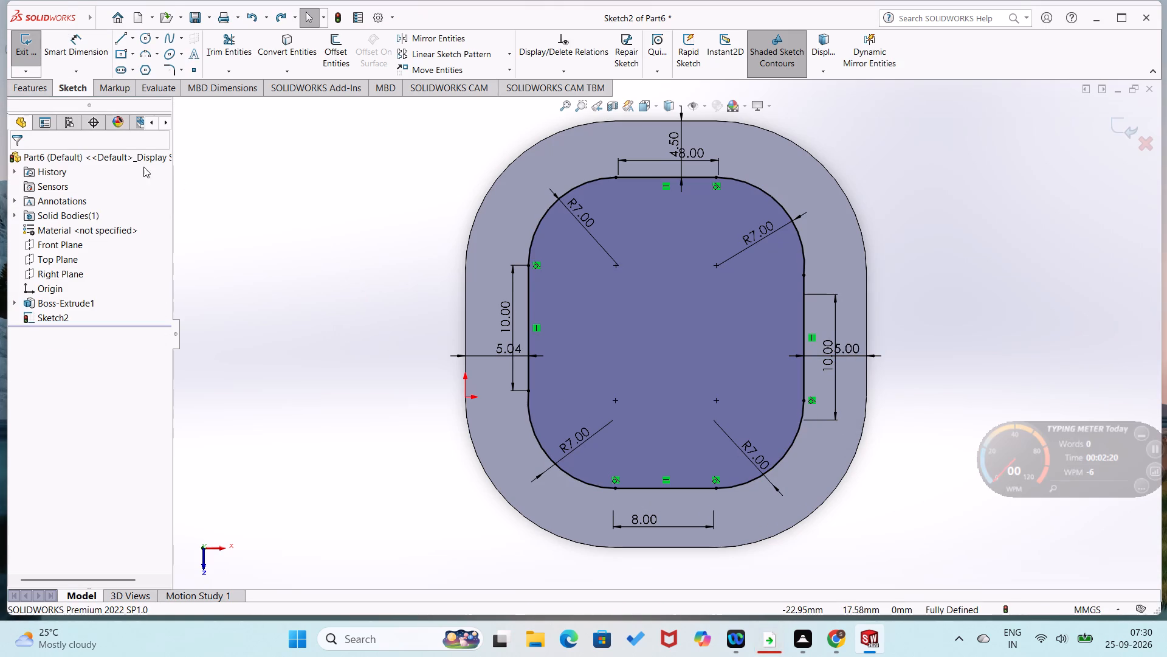
Cut-extrude the inner rounded profile through the plate as a blind cut 3 mm deep.
left_click(41, 93)
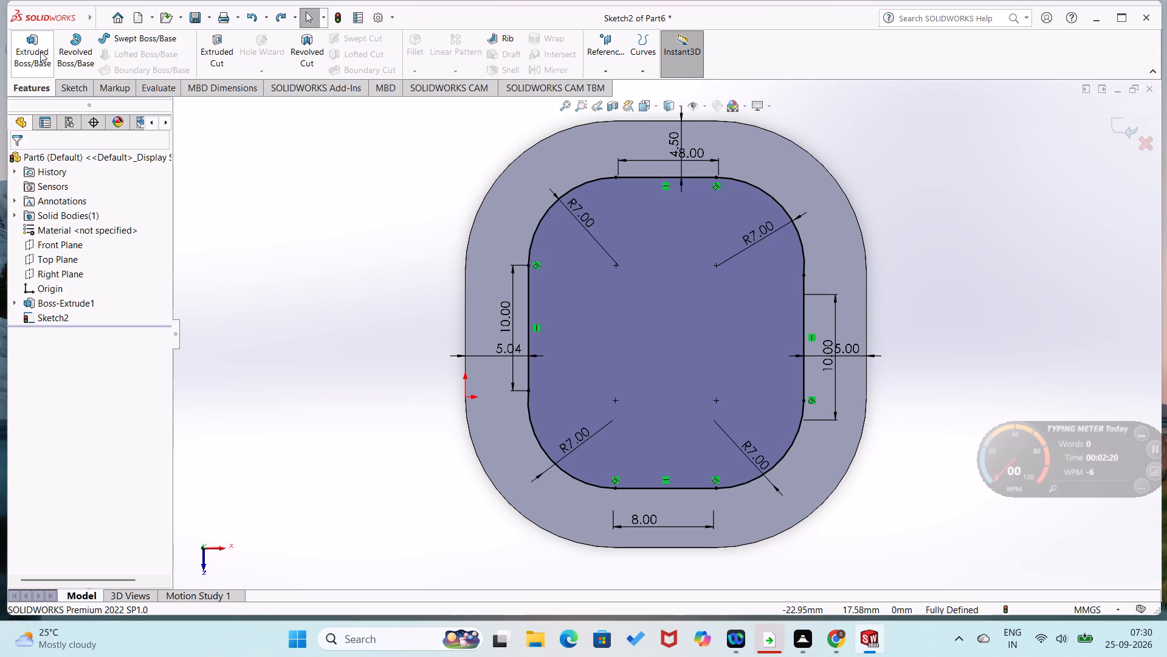
left_click(210, 47)
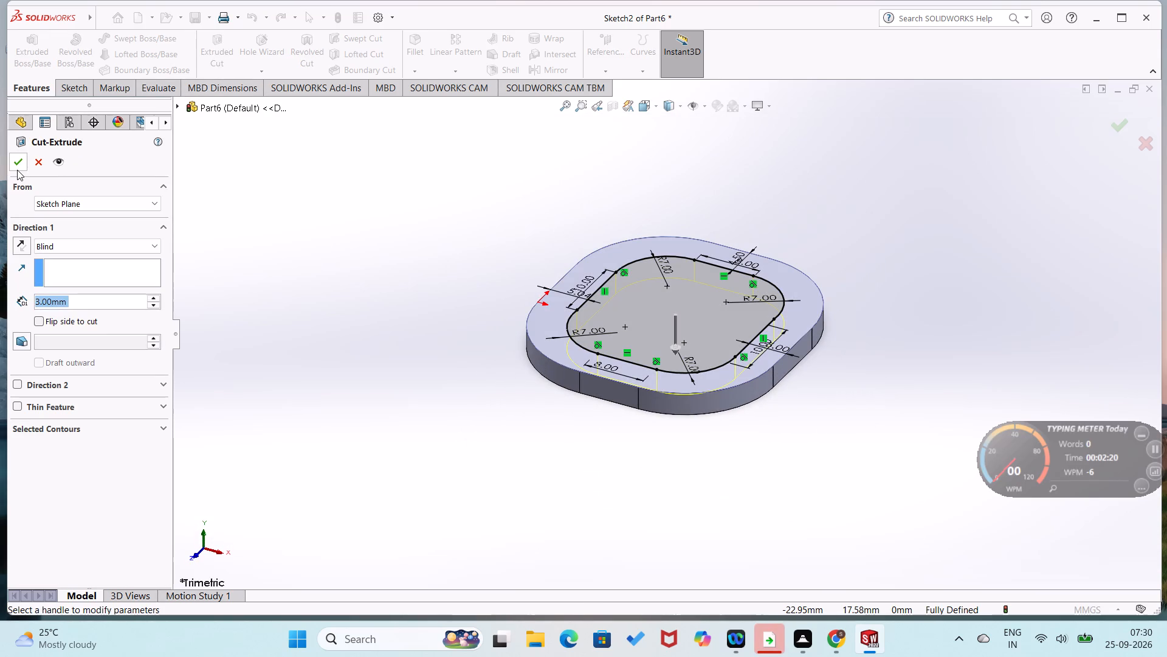
left_click(17, 170)
left_click(520, 378)
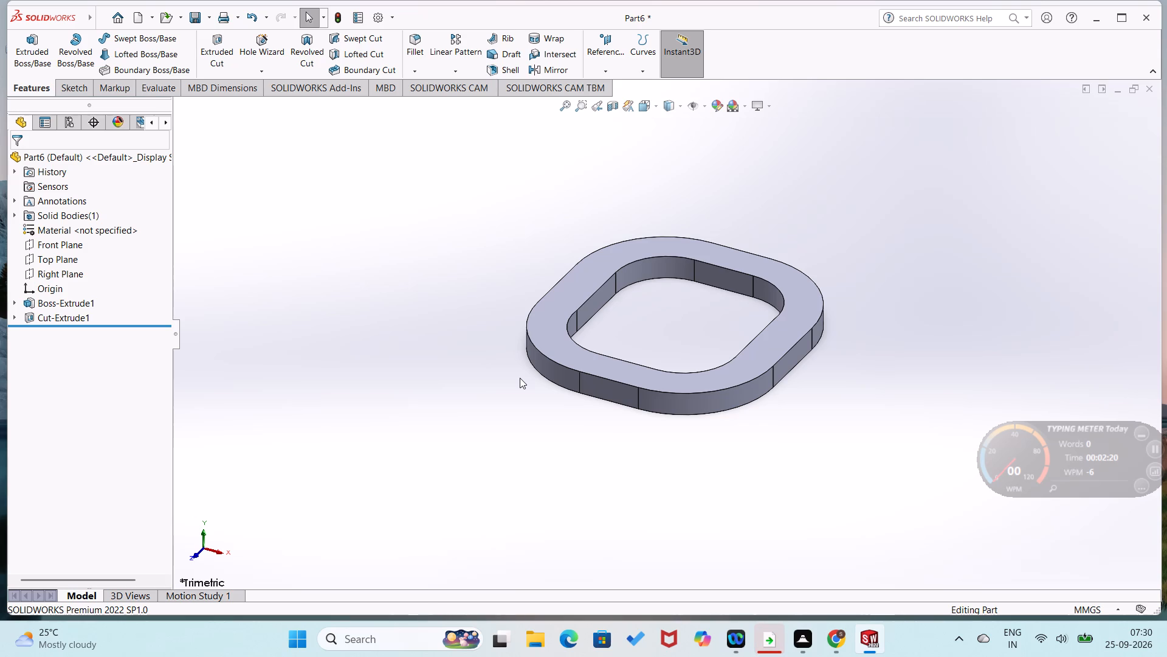
Undo the 3 mm cut, the entire inner rounded profile sketch and the plate's extrusion, returning to the outer profile sketch.
key("ctrl+z")
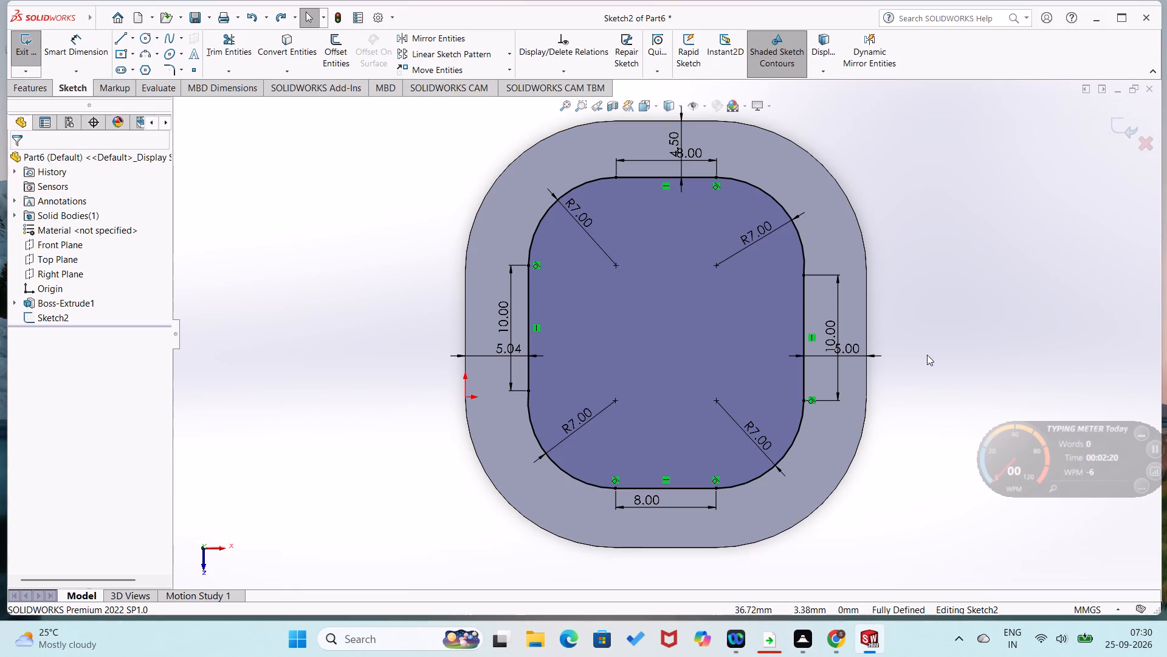
key("ctrl+z")
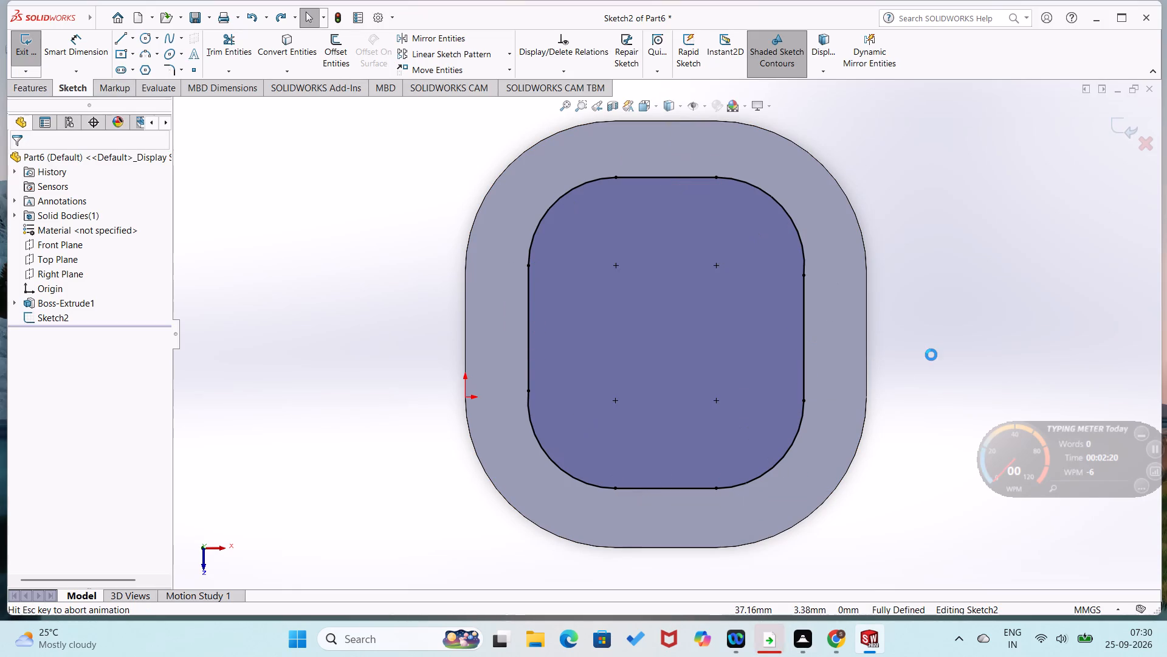
key("ctrl+z")
key("ctrl+z")
key("ctrl+z")
key("ctrl+z")
key("ctrl+z")
key("ctrl+z")
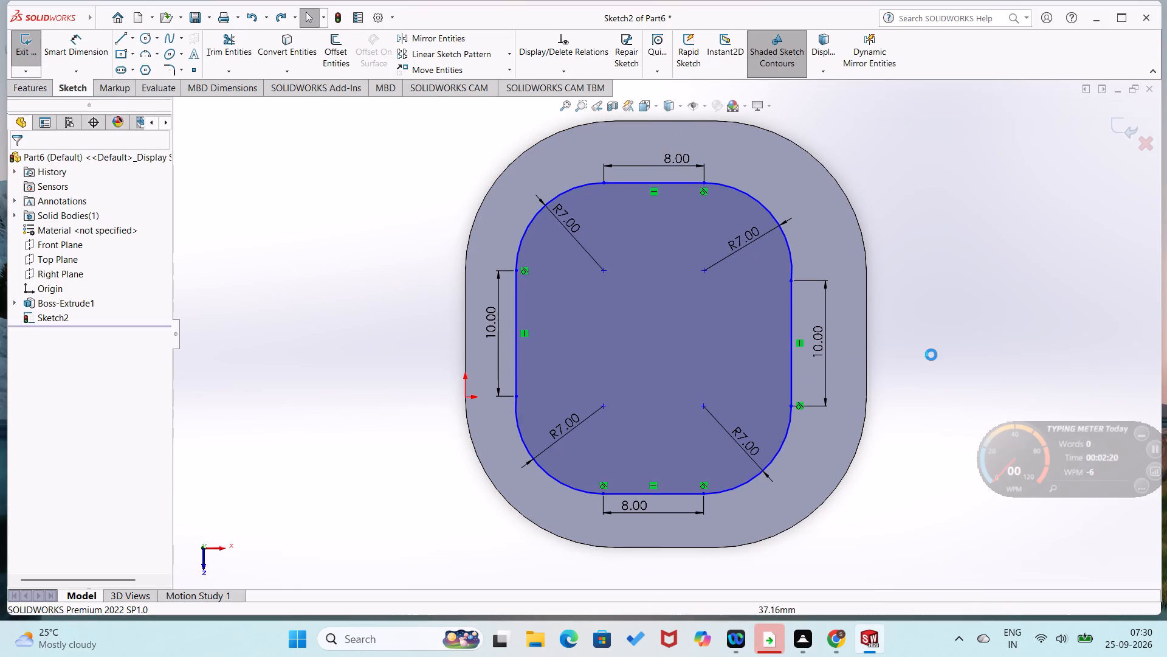
key("ctrl+z")
key("ctrl+z")
key("ctrl+z")
key("ctrl+z")
key("ctrl+z")
key("ctrl+z")
key("ctrl+z")
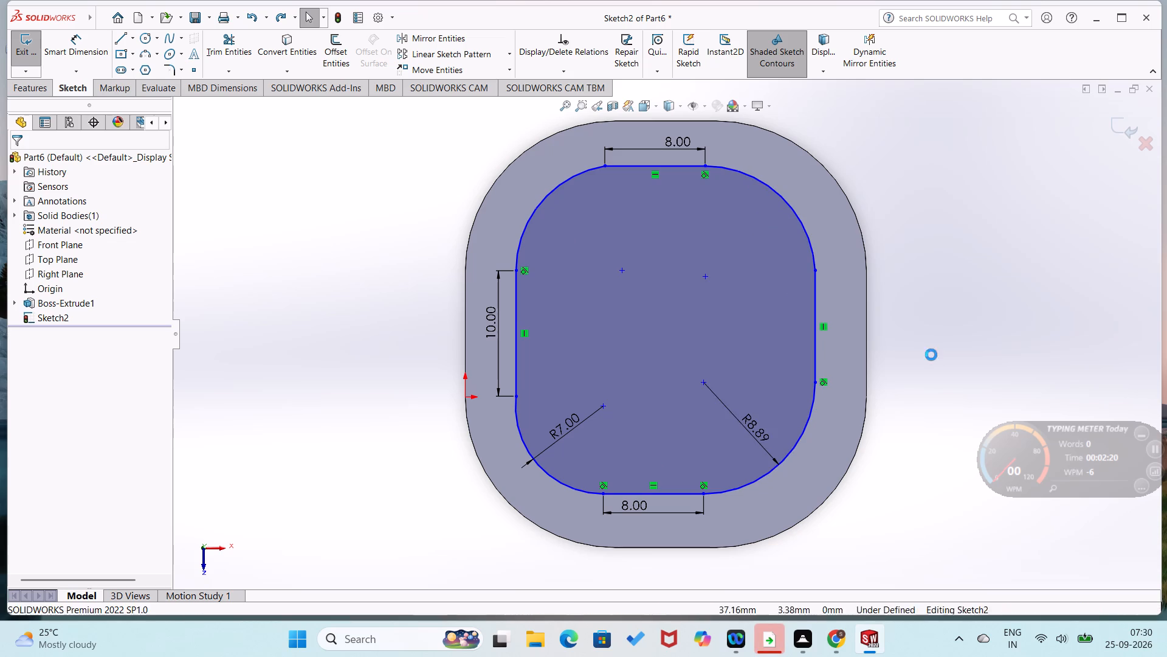
key("ctrl+z")
key("ctrl+z")
key("ctrl+z")
key("ctrl+z")
key("ctrl+z")
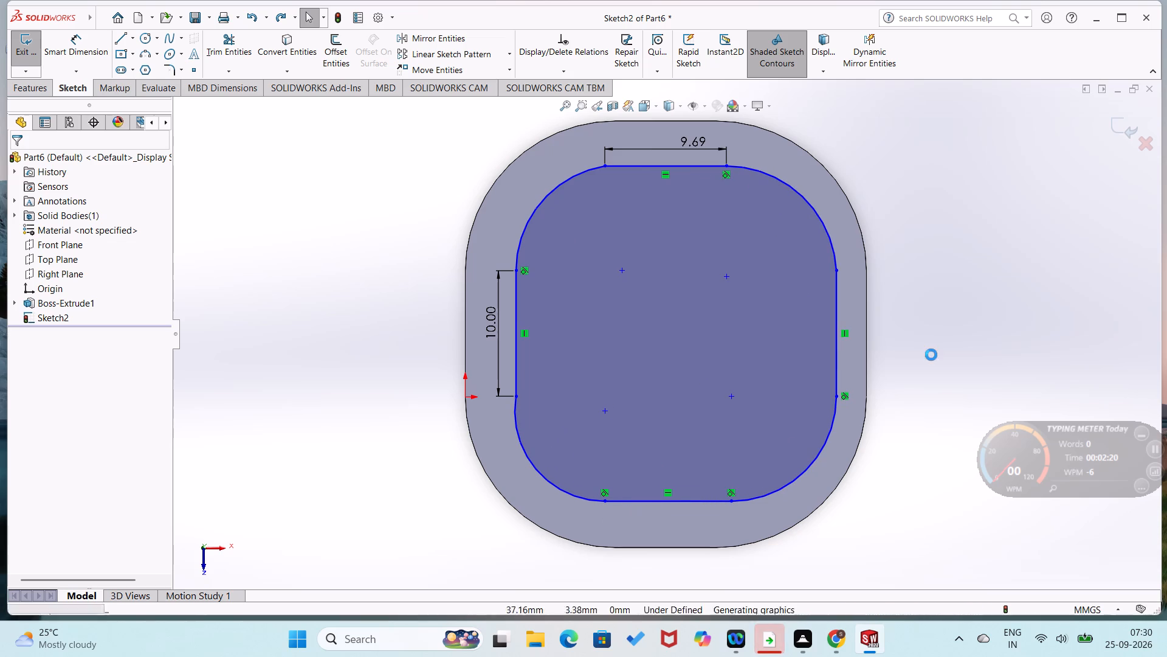
key("ctrl+z")
key("ctrl+z")
key("ctrl+z")
key("ctrl+z")
key("ctrl+z")
key("ctrl+z")
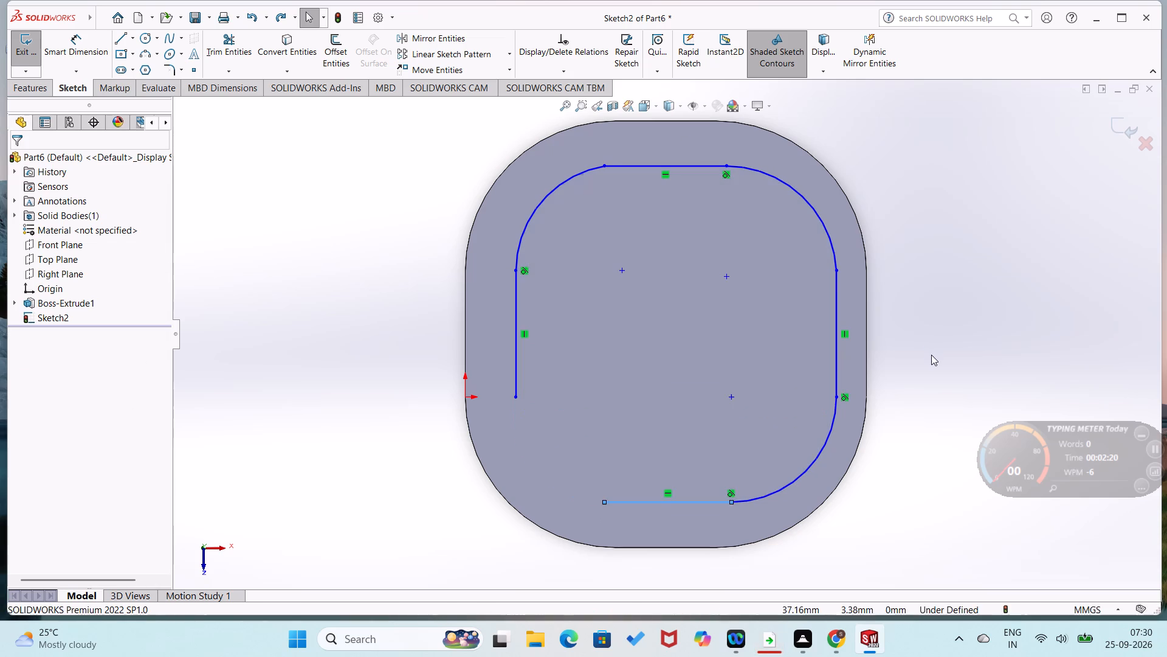
key("ctrl+z")
key("ctrl+z")
key("ctrl+z")
key("ctrl+z")
key("ctrl+z")
key("ctrl+z")
key("ctrl+z")
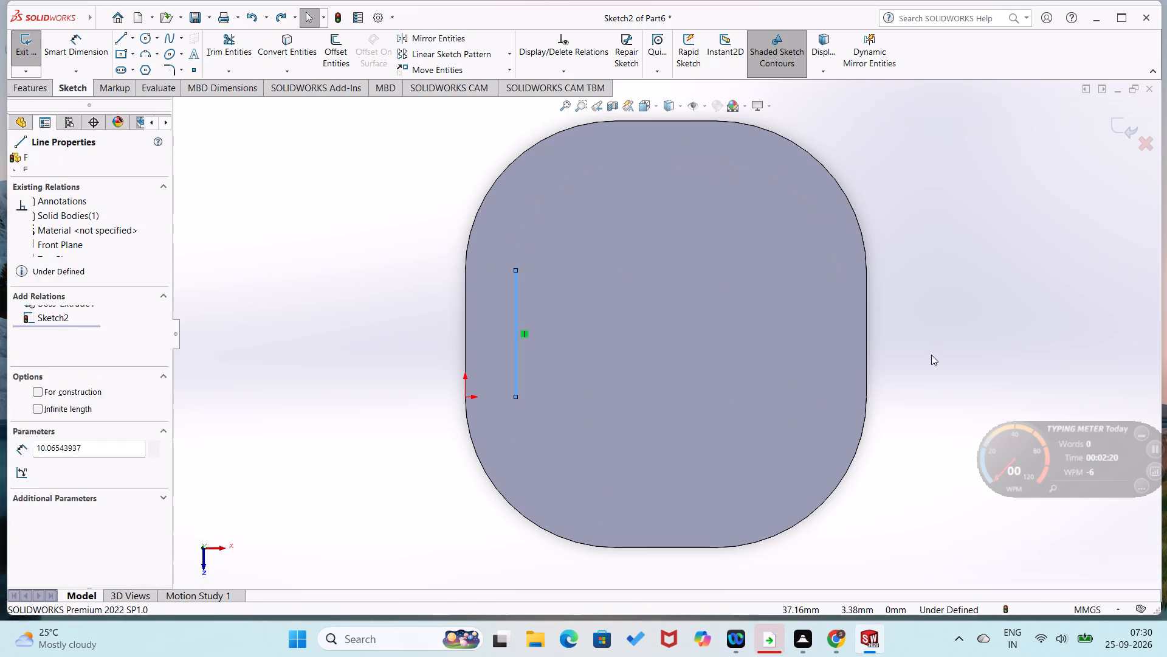
key("ctrl+z")
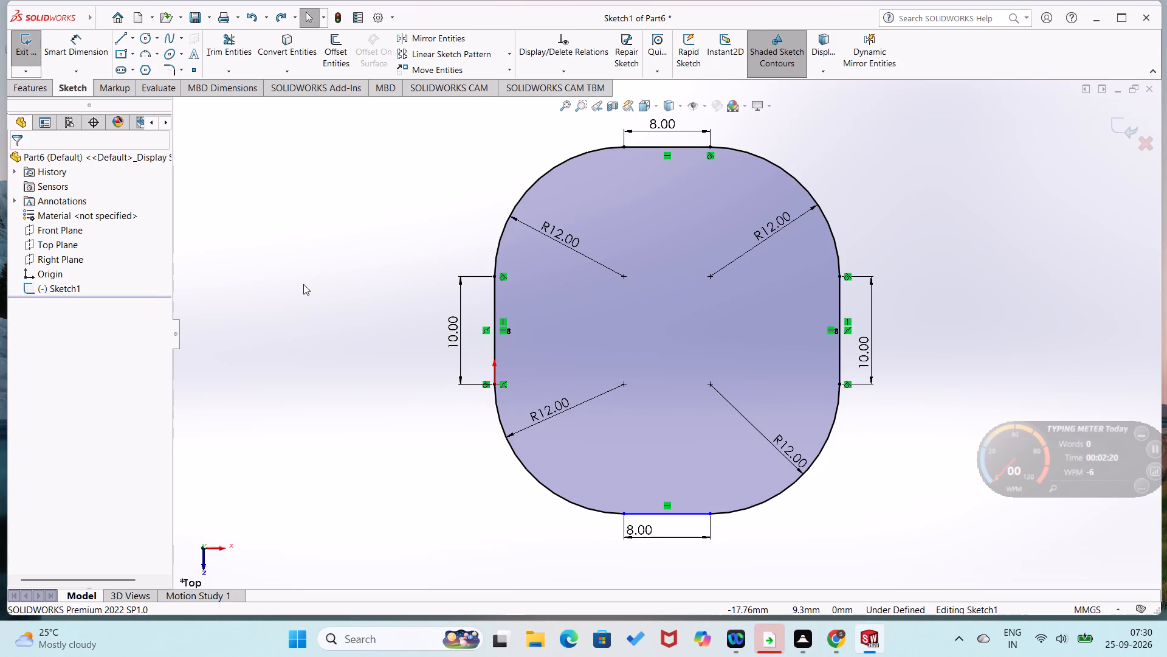
Extrude the outer rounded profile as a blind boss 3 mm thick.
left_click(349, 293)
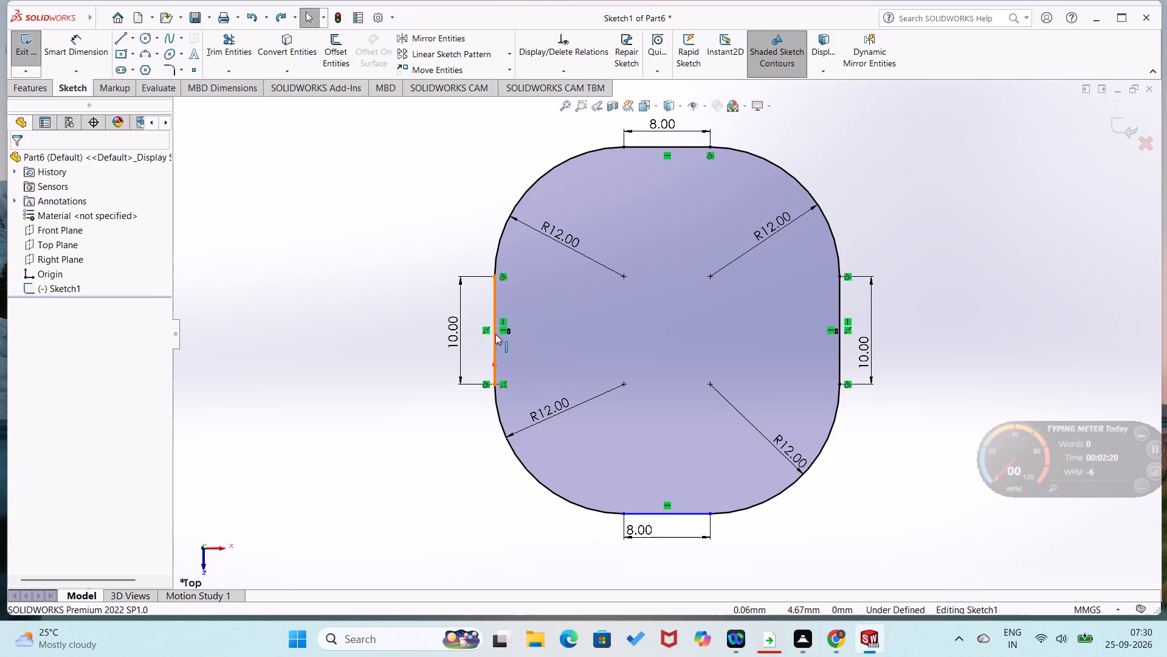
left_click(495, 331)
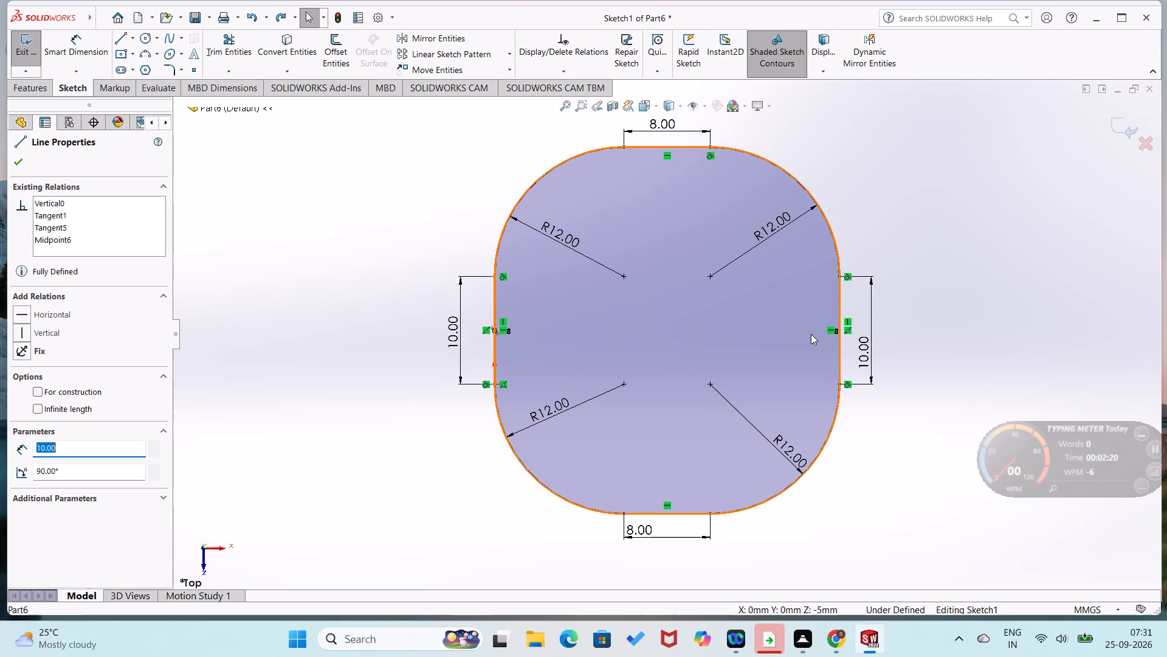
left_click(332, 324)
left_click(23, 89)
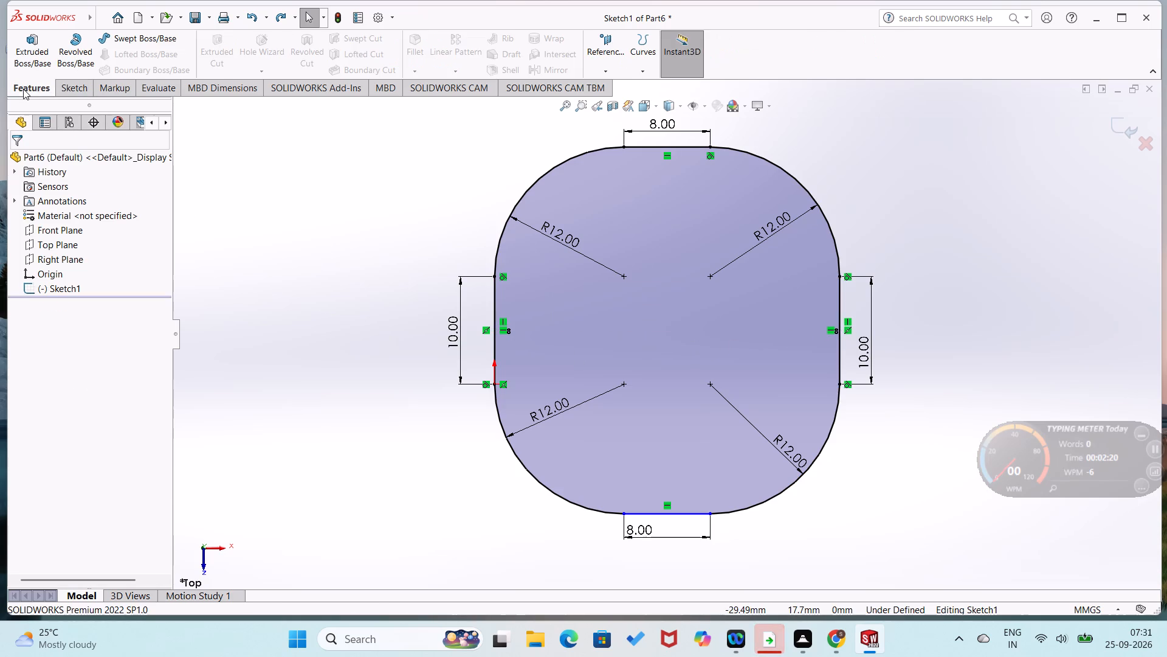
left_click(29, 69)
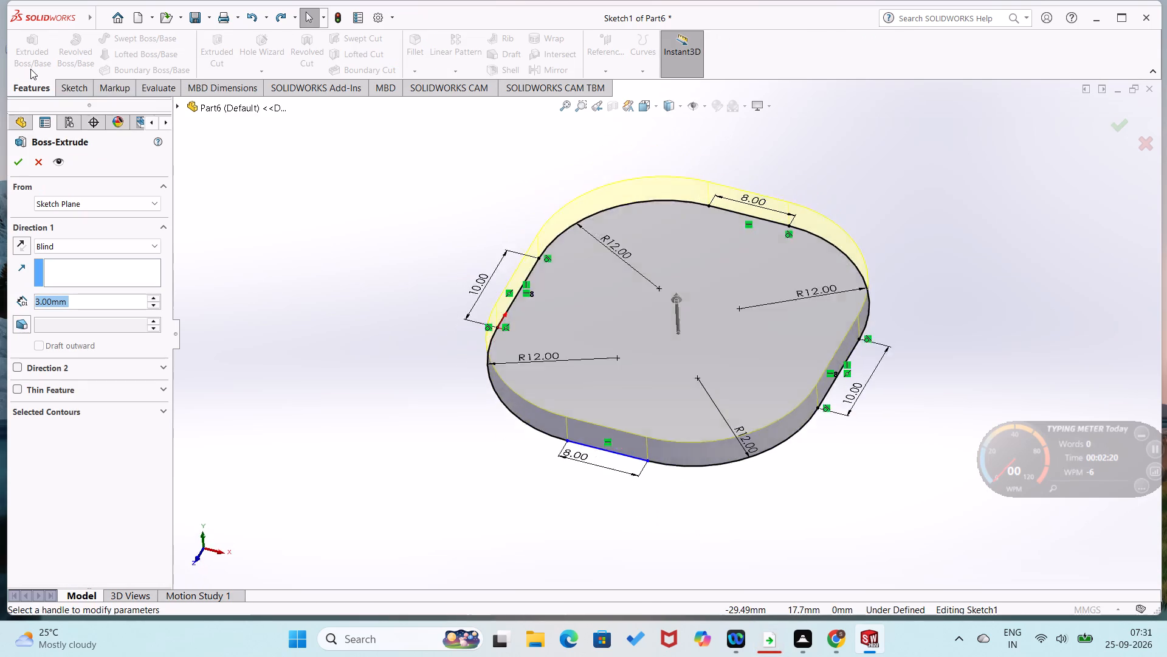
left_click(23, 159)
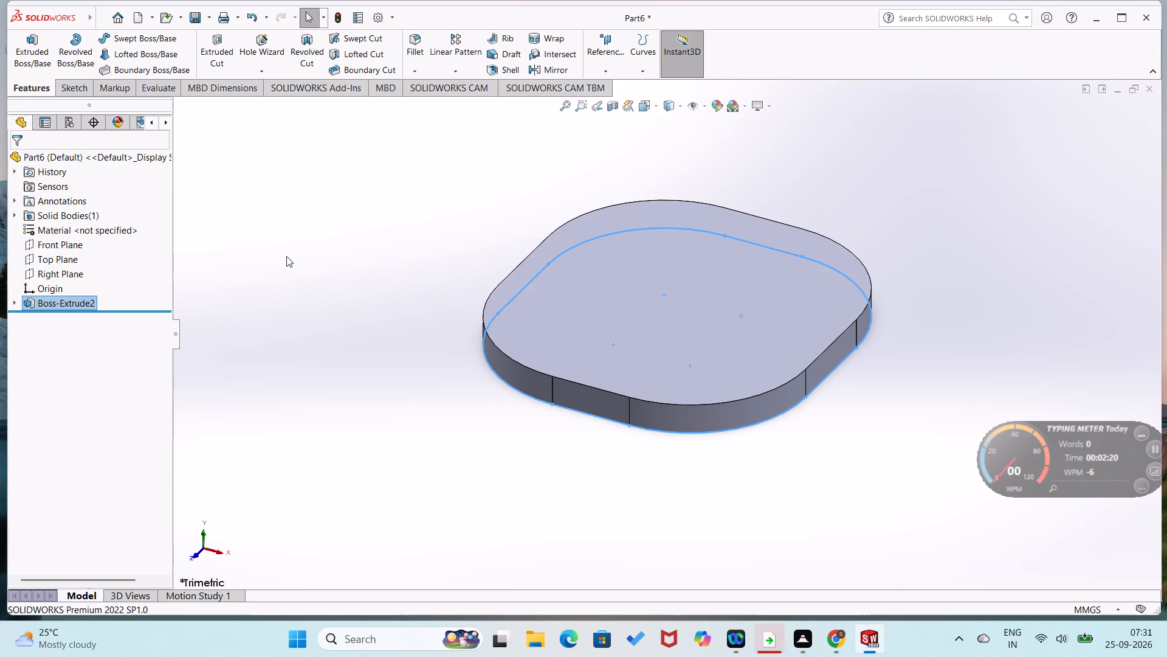
Start a new sketch on the plate's top face.
left_click(286, 256)
right_click(557, 289)
left_click(584, 277)
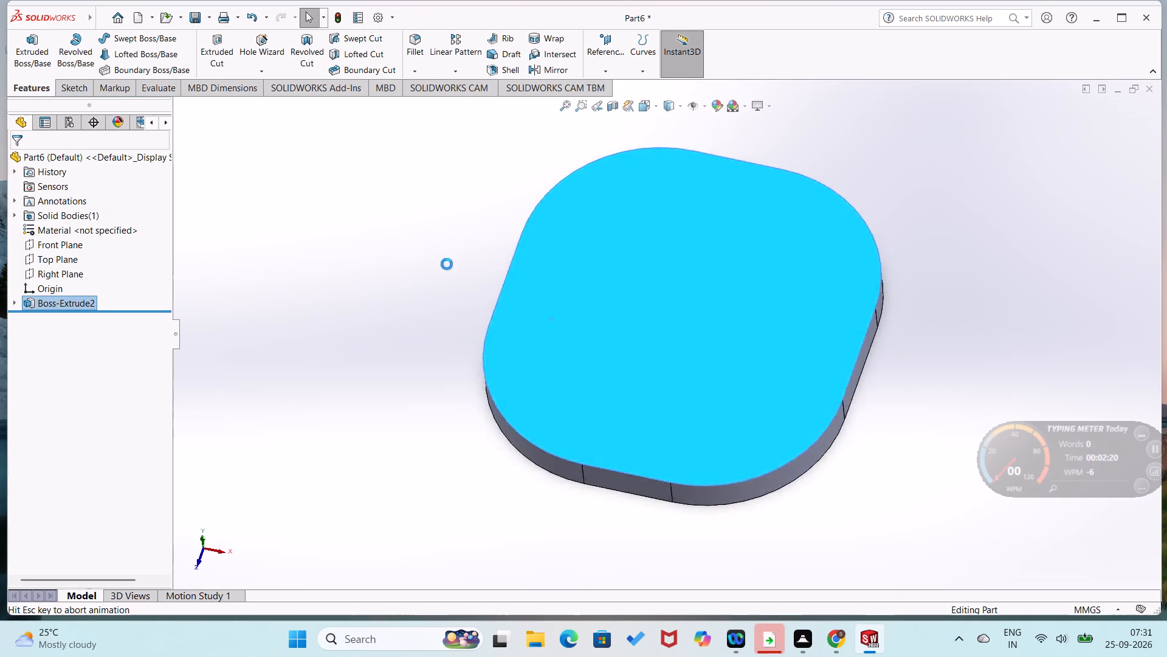
left_click(416, 262)
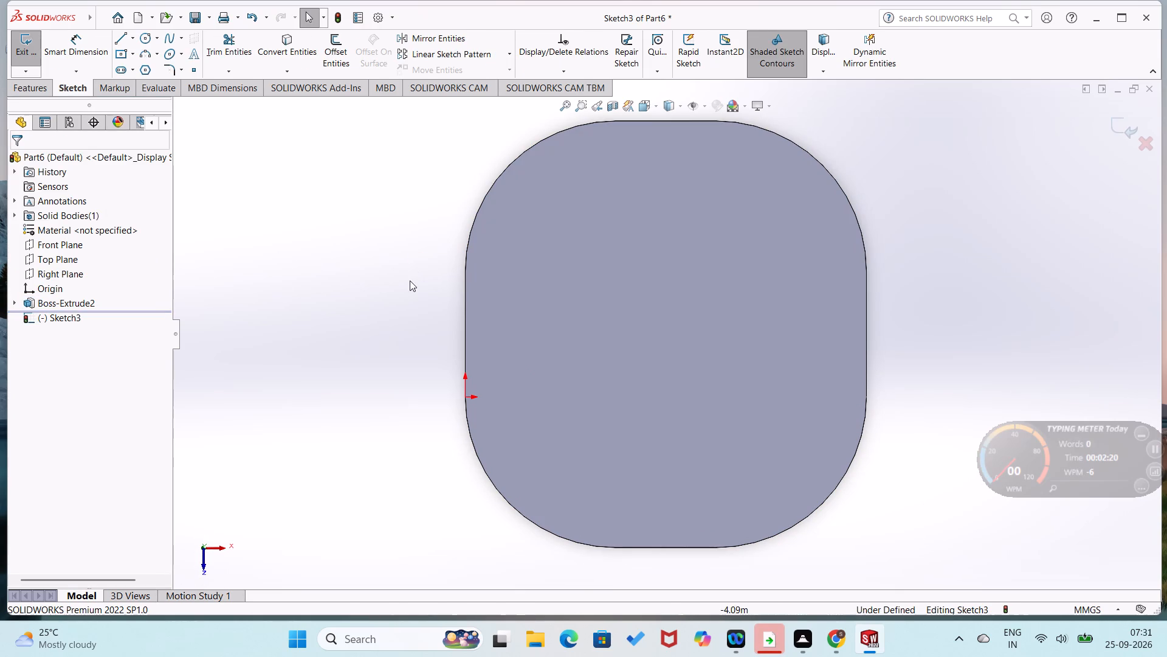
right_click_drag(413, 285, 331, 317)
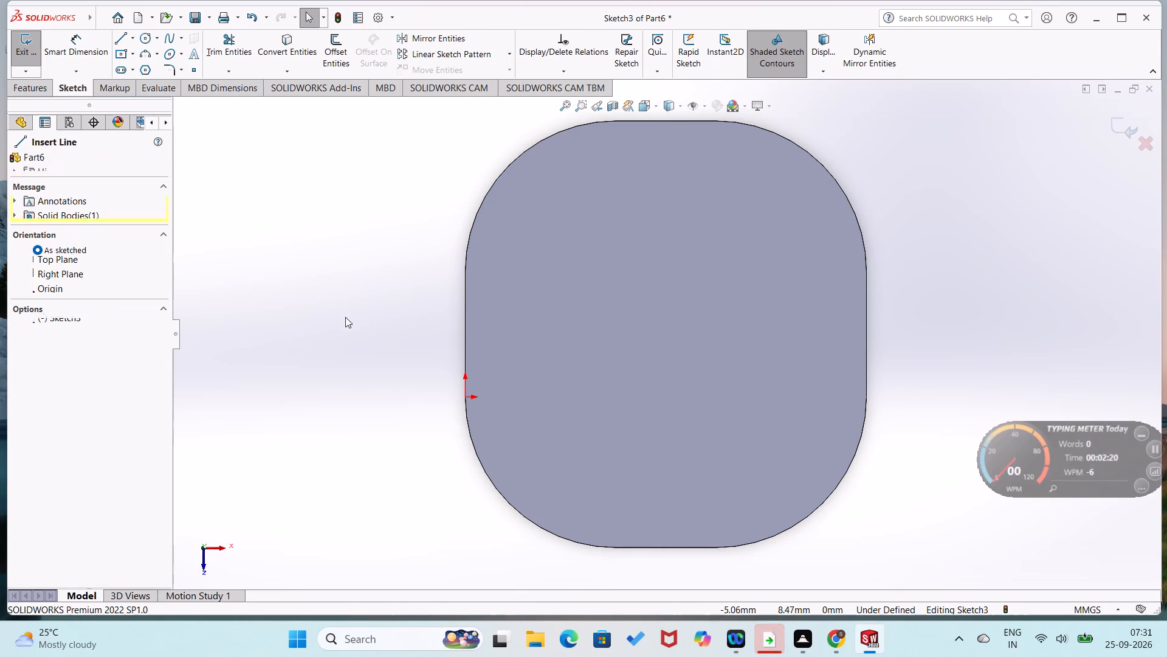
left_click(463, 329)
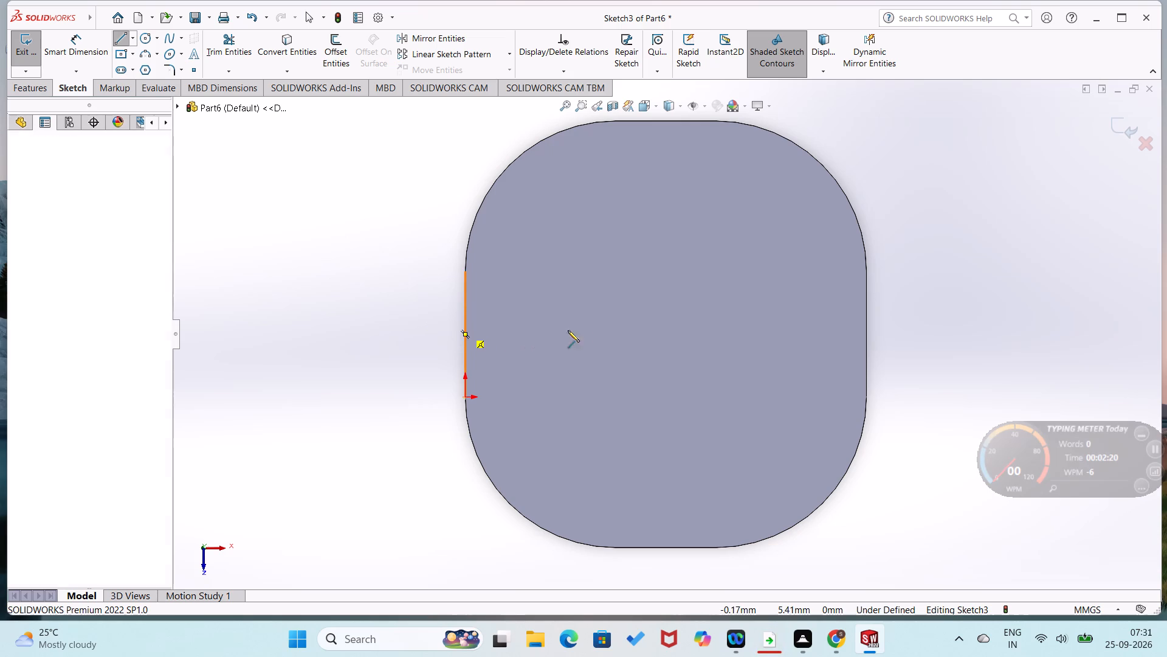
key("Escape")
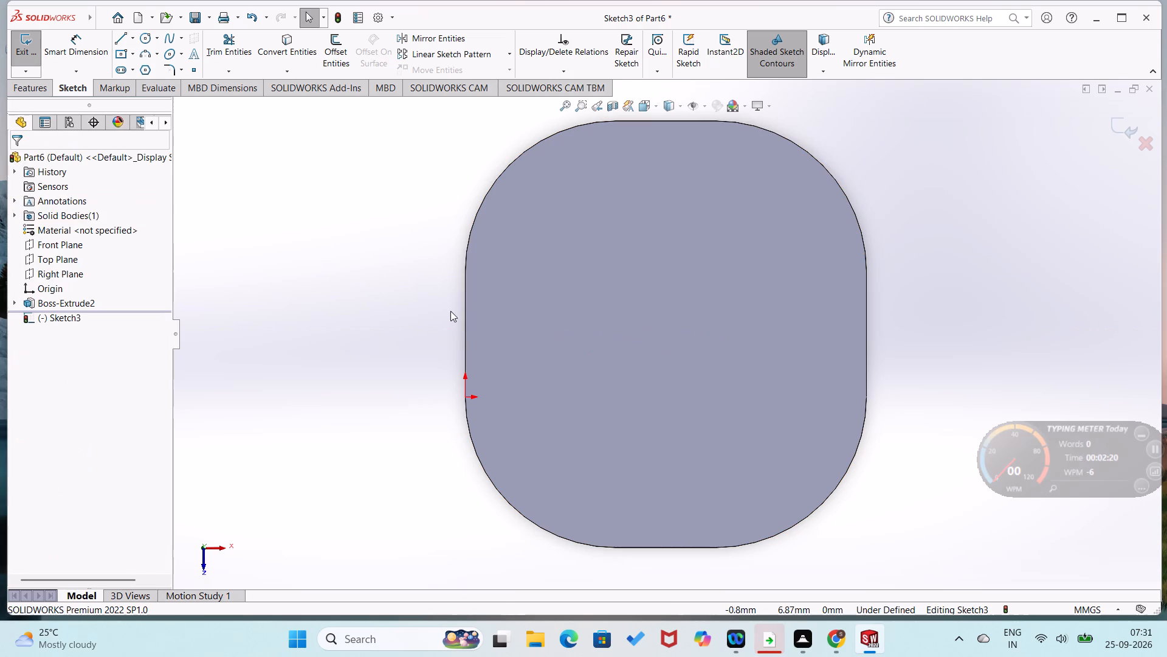
Draw a horizontal line across the plate from the left straight edge's midpoint to the right straight edge's midpoint.
right_click_drag(447, 310, 318, 335)
left_click(465, 334)
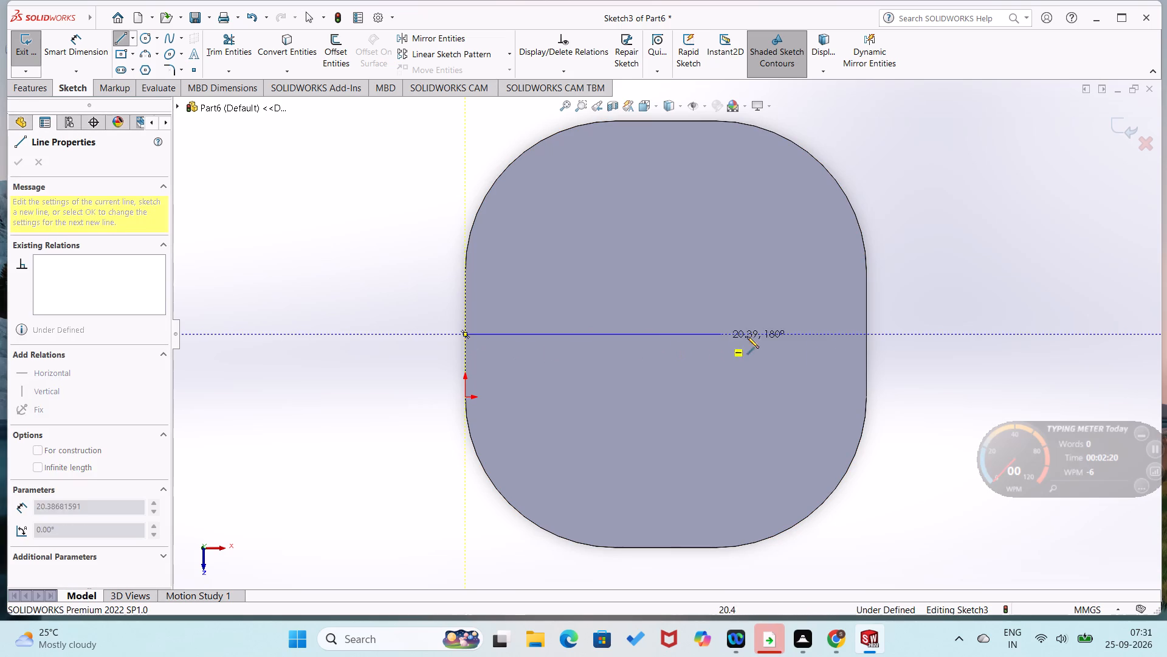
left_click(867, 334)
right_click_drag(886, 343, 893, 335)
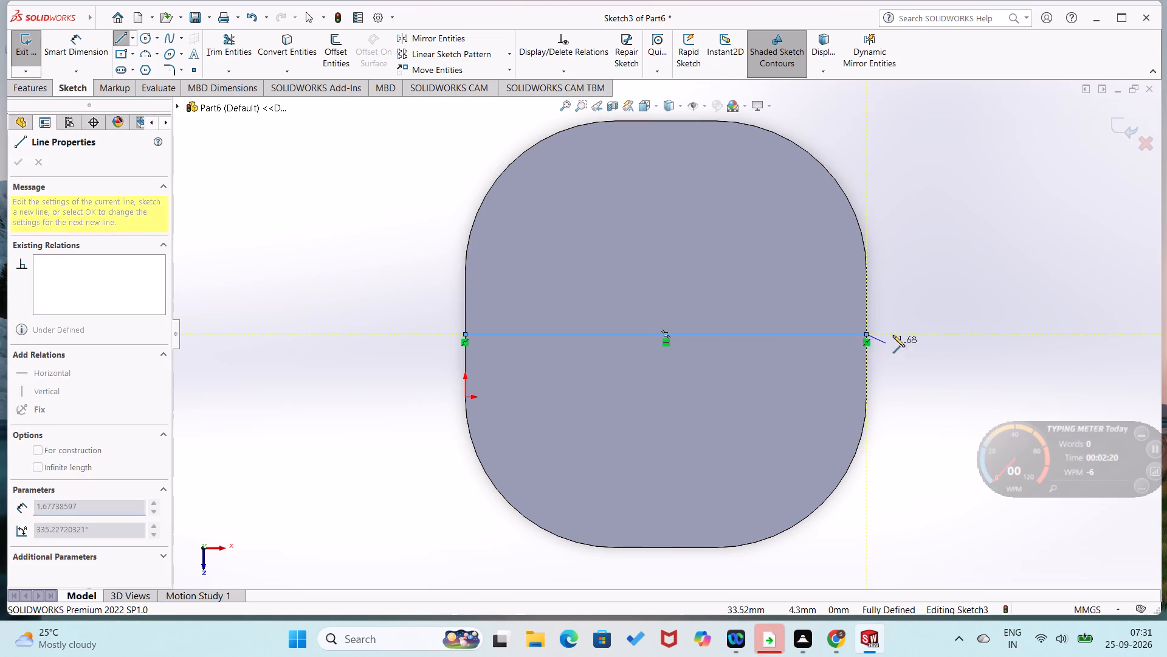
right_click_drag(893, 335, 908, 279)
right_click_drag(917, 304, 880, 328)
Sketch a circle of about 5.7 mm radius centred on the horizontal line's midpoint.
right_click_drag(938, 324, 1024, 323)
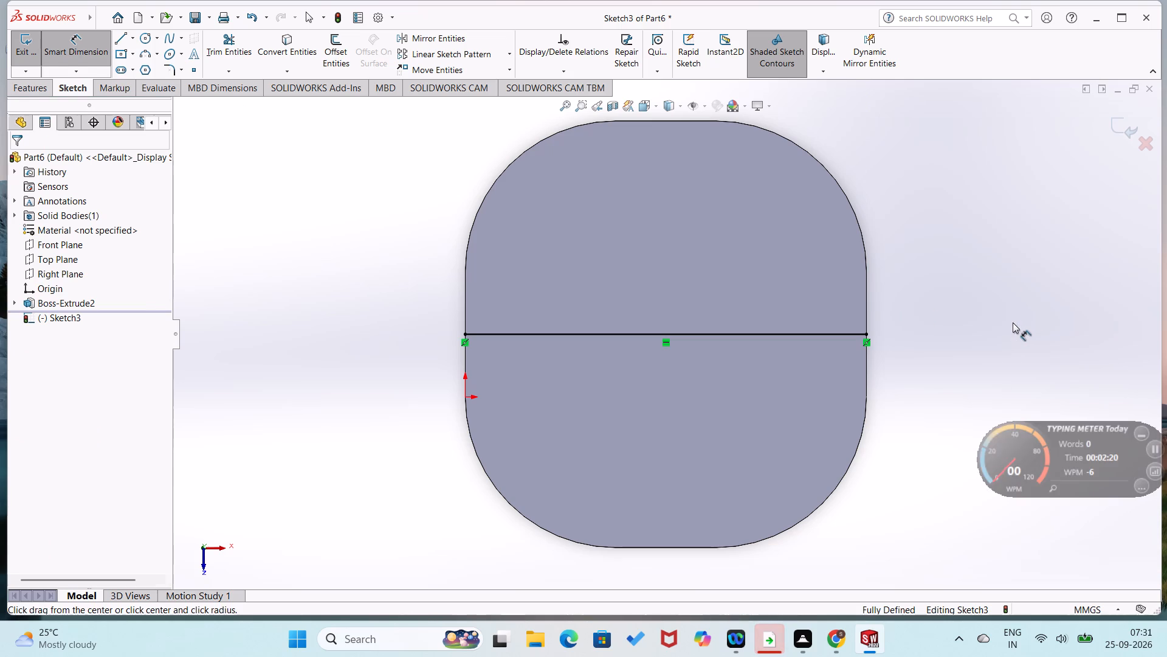
left_click(666, 335)
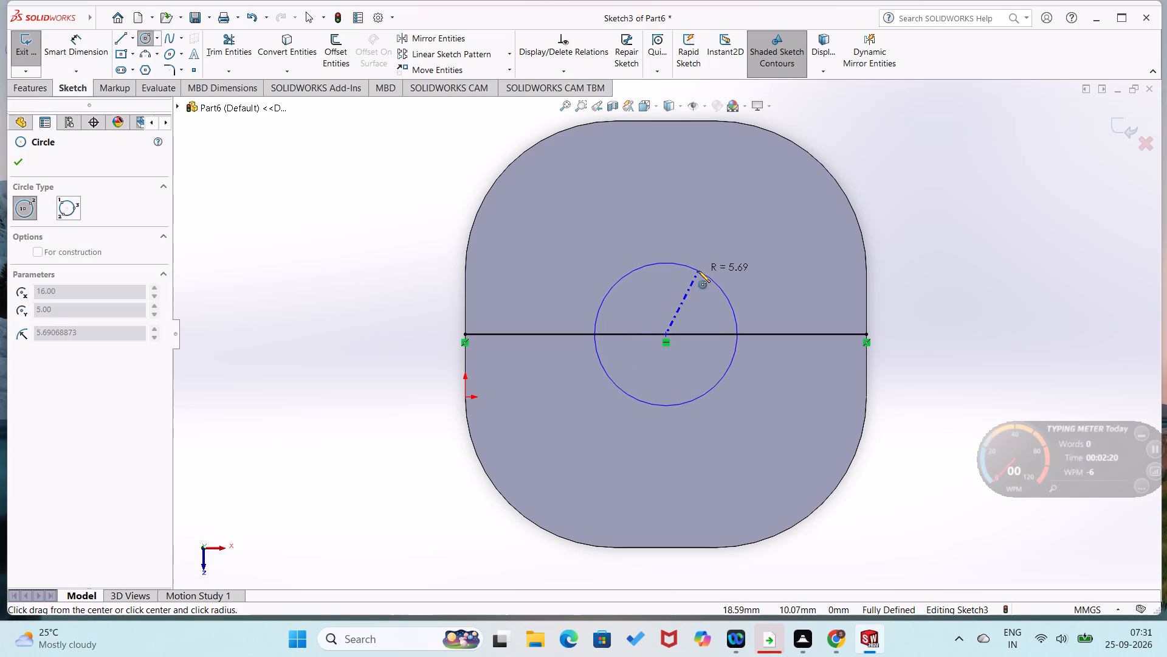
left_click(698, 271)
Dimension the central circle's diameter as 11 mm.
right_click_drag(712, 283, 734, 210)
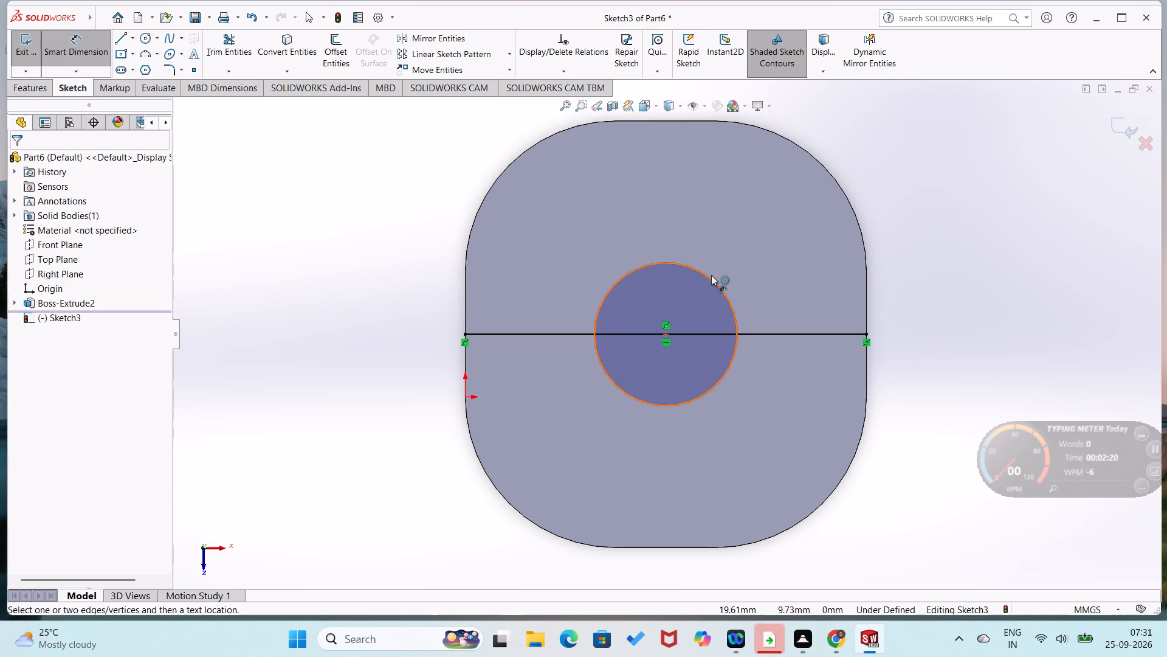
left_click(711, 275)
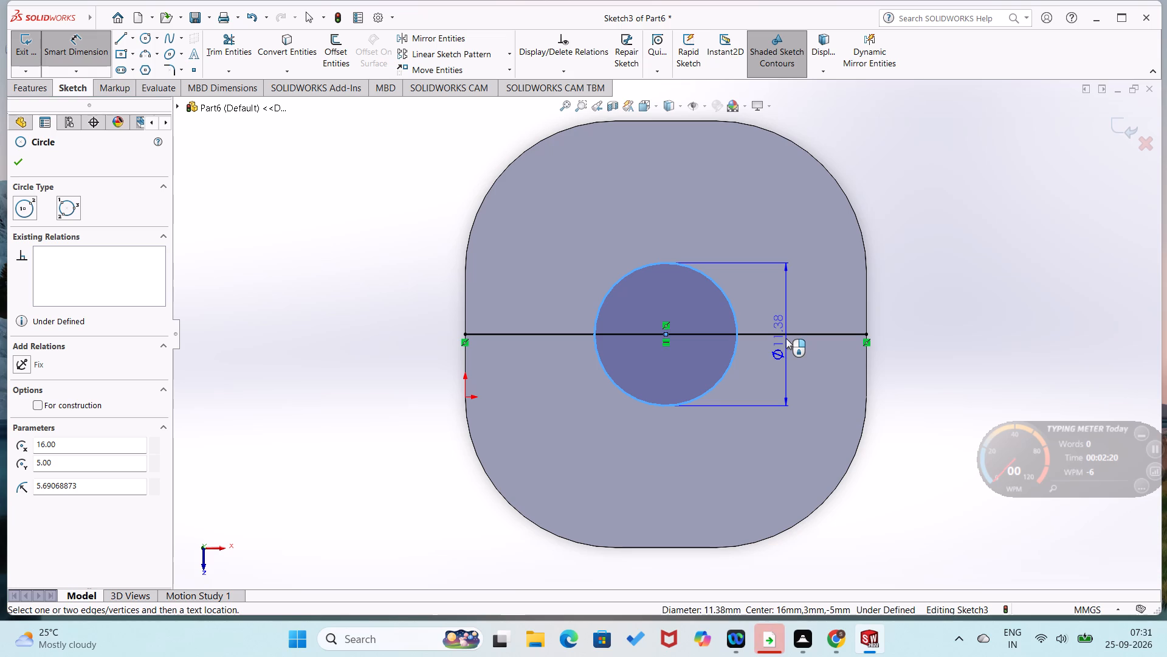
left_click(786, 338)
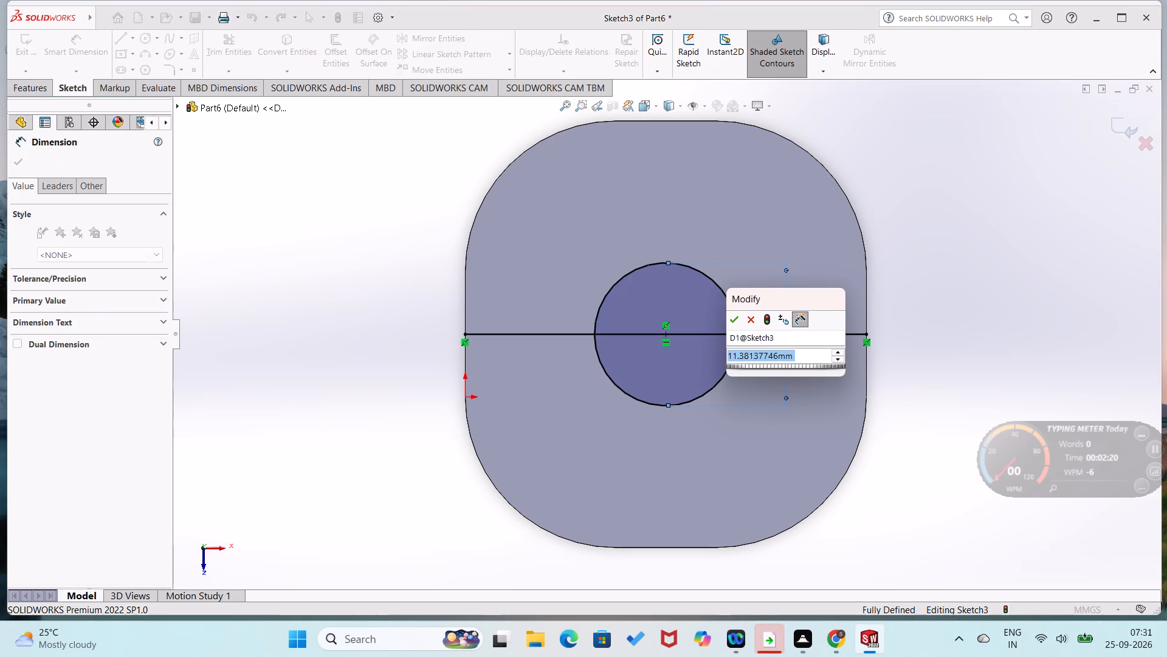
key("2")
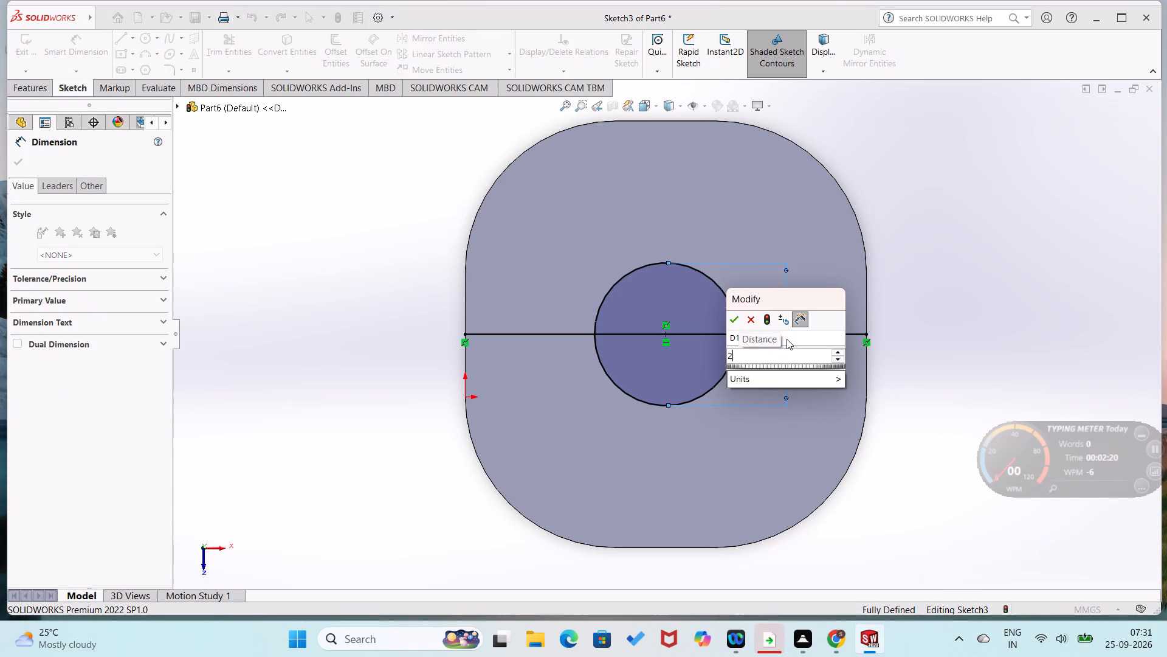
key("Escape")
type("11")
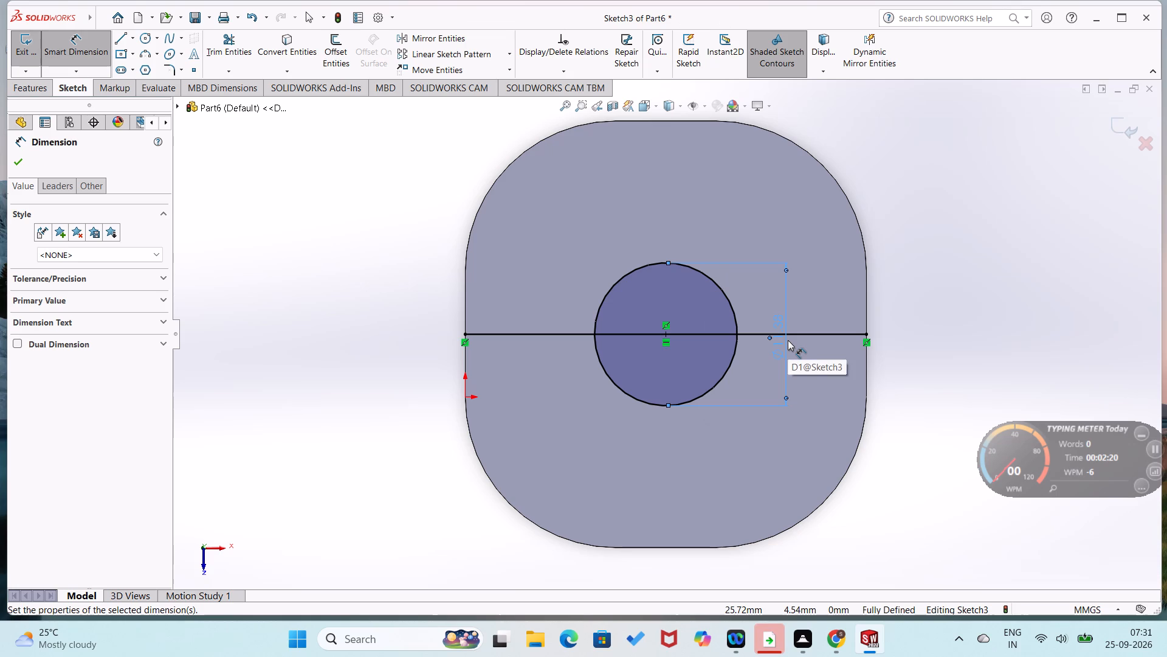
double_click(781, 347)
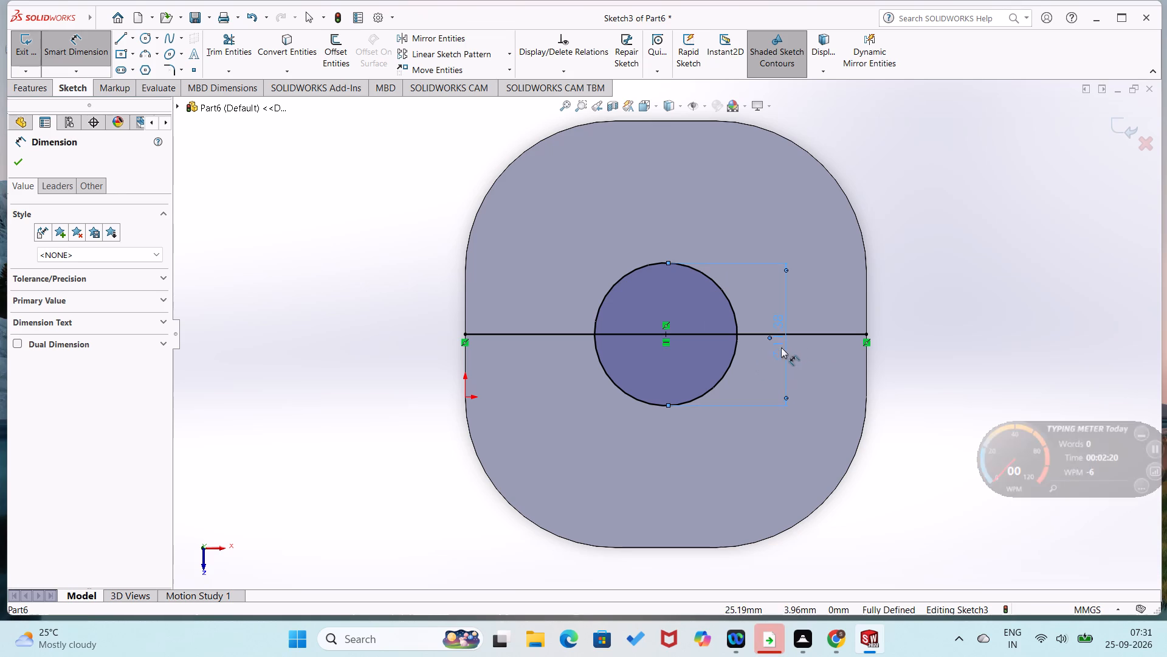
type("11")
key("Return")
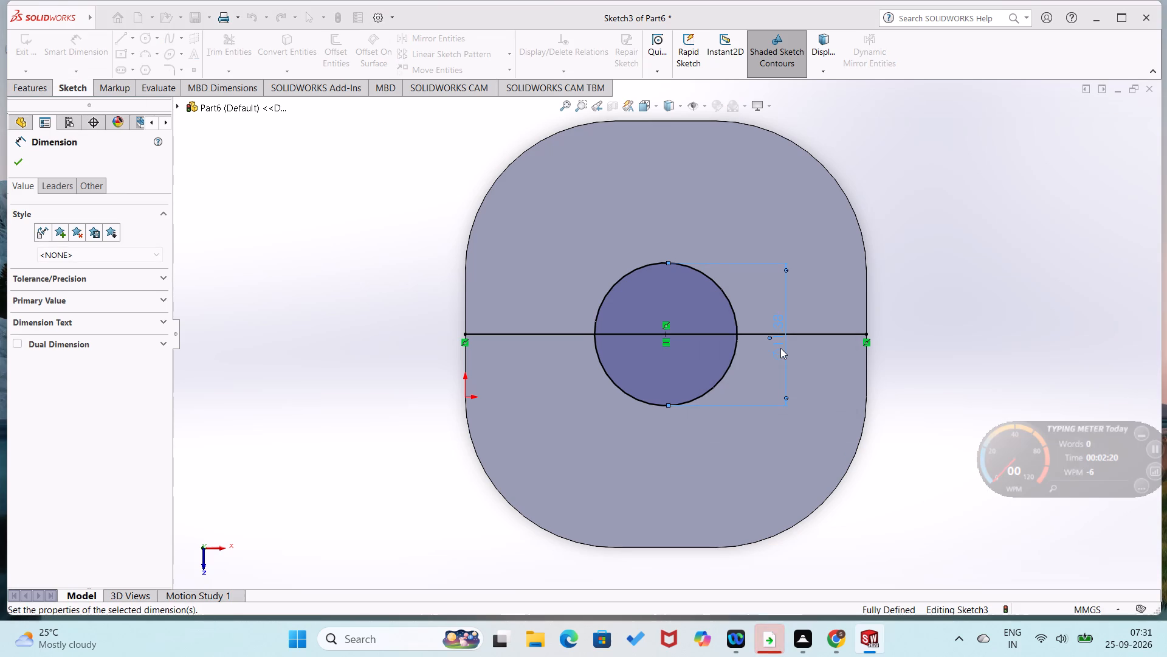
left_click(934, 285)
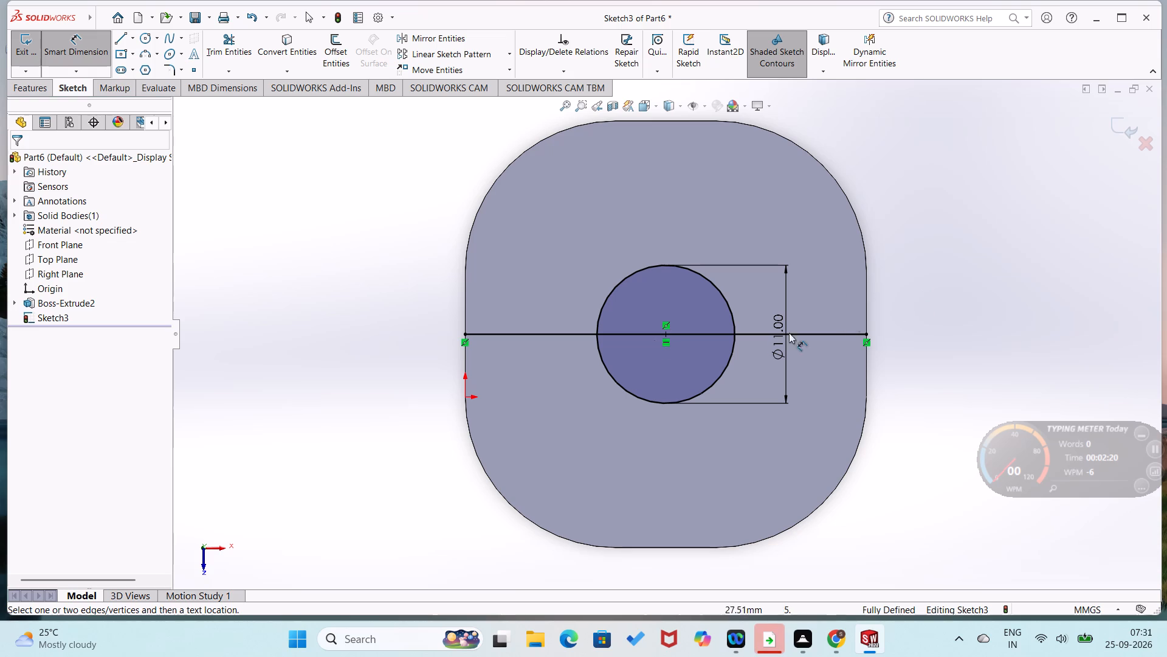
Extrude both halves of the central circle 3 mm upward from the plate's top face, merged with the plate.
left_click(26, 82)
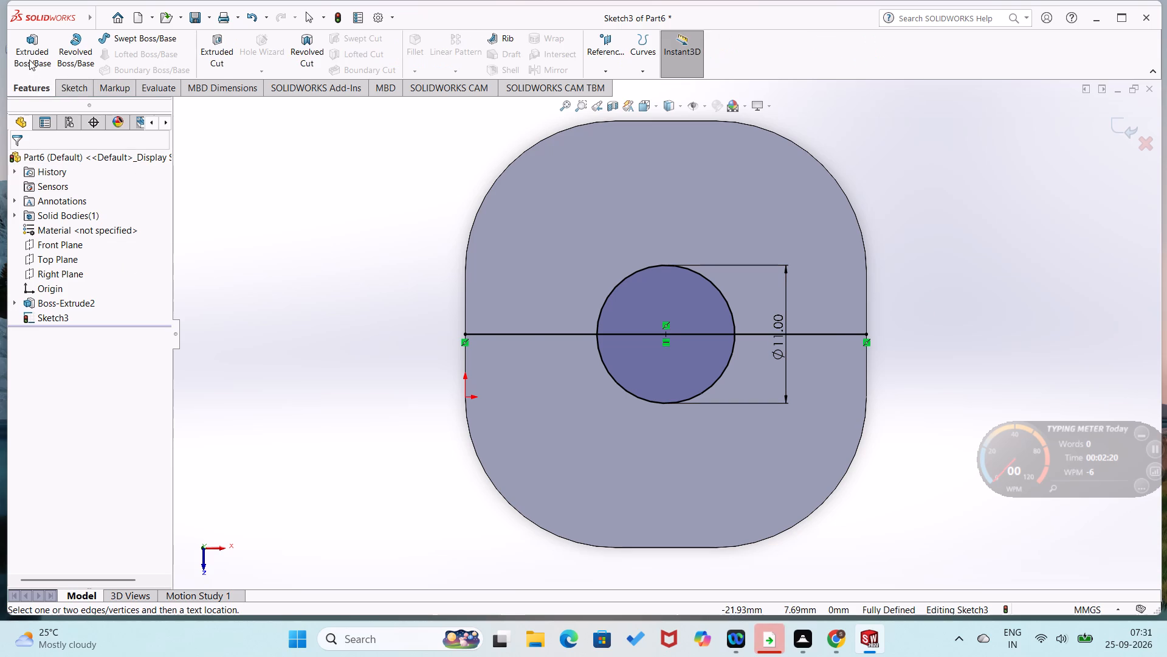
left_click(29, 60)
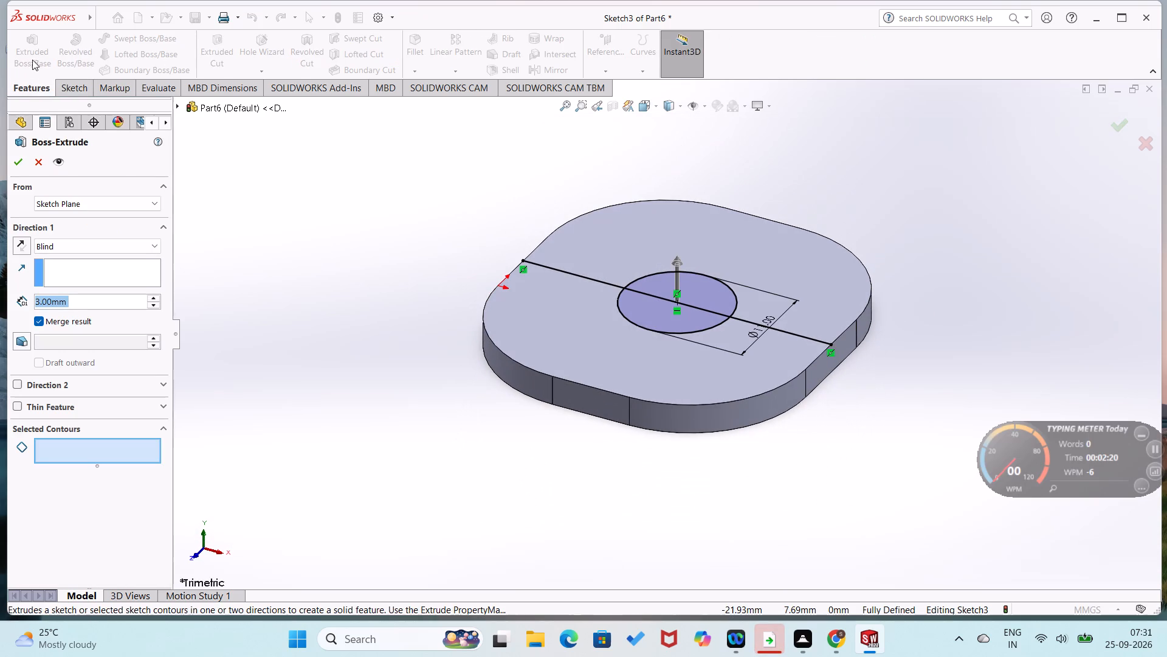
left_click(640, 299)
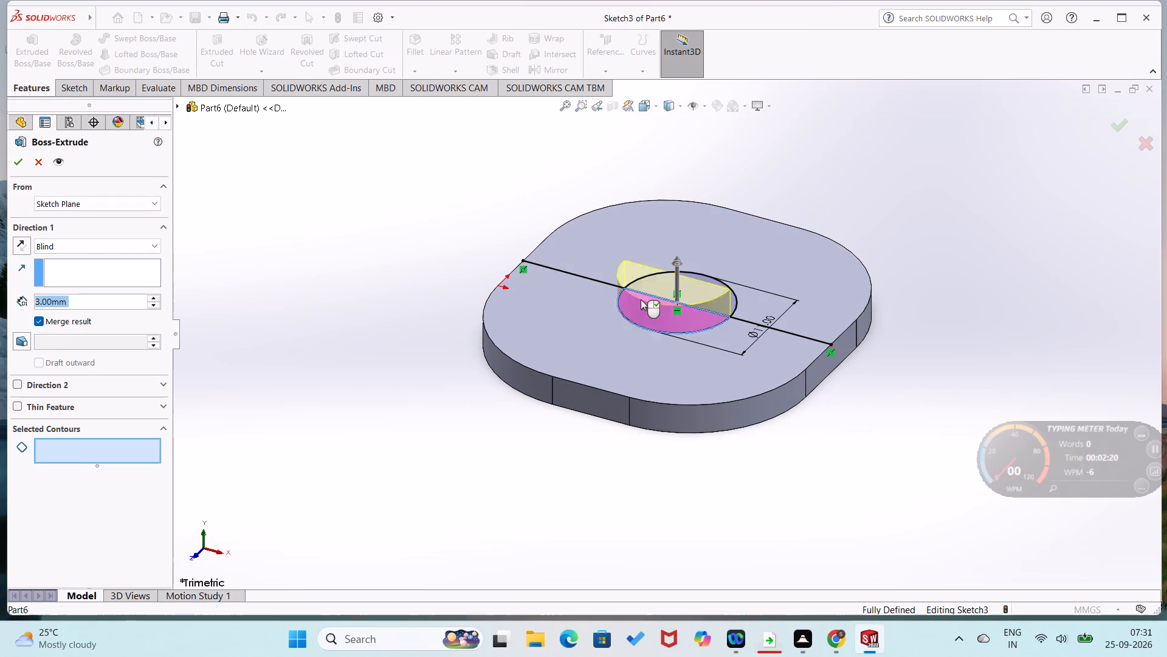
middle_click_drag(700, 273, 700, 316)
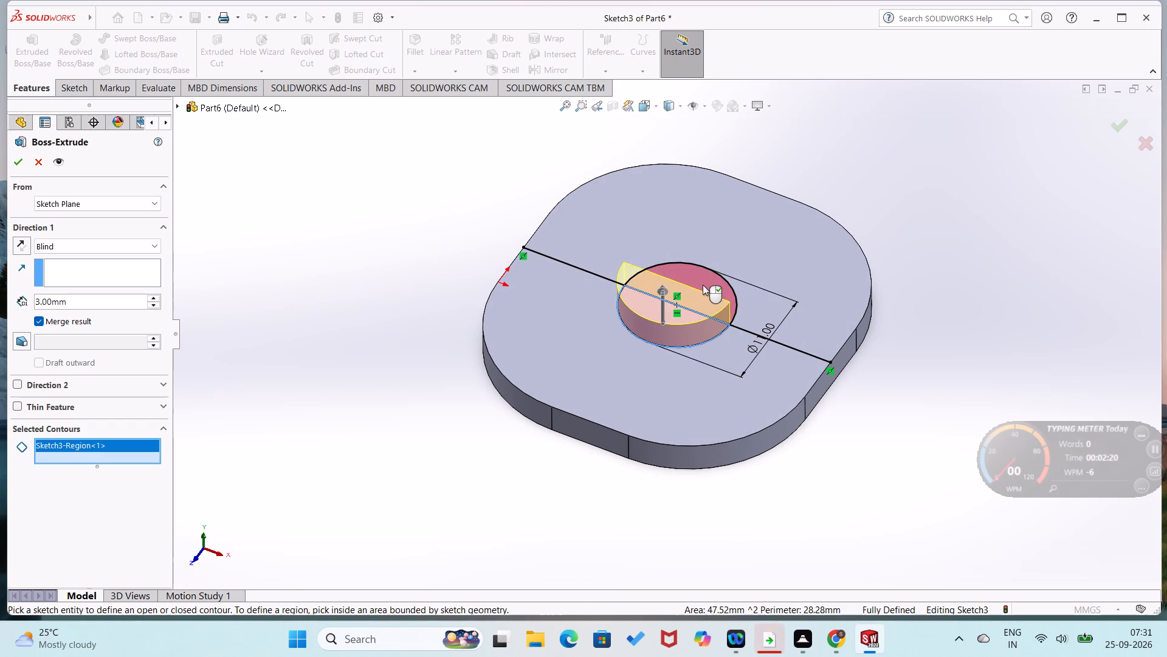
left_click(703, 285)
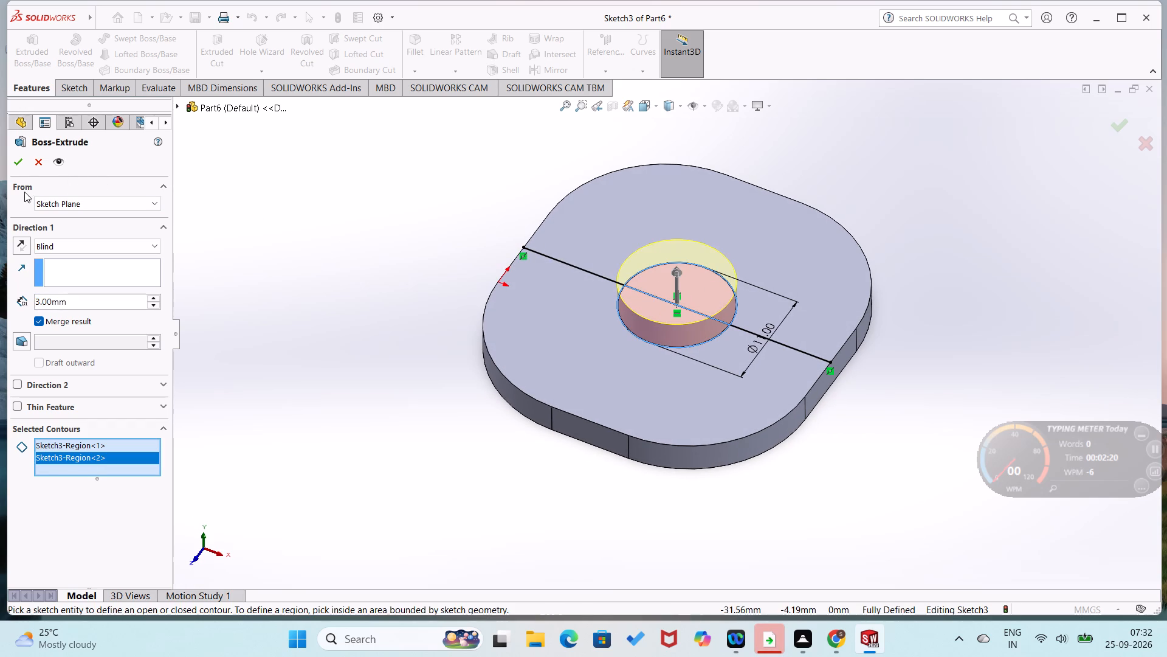
left_click(21, 166)
left_click(334, 260)
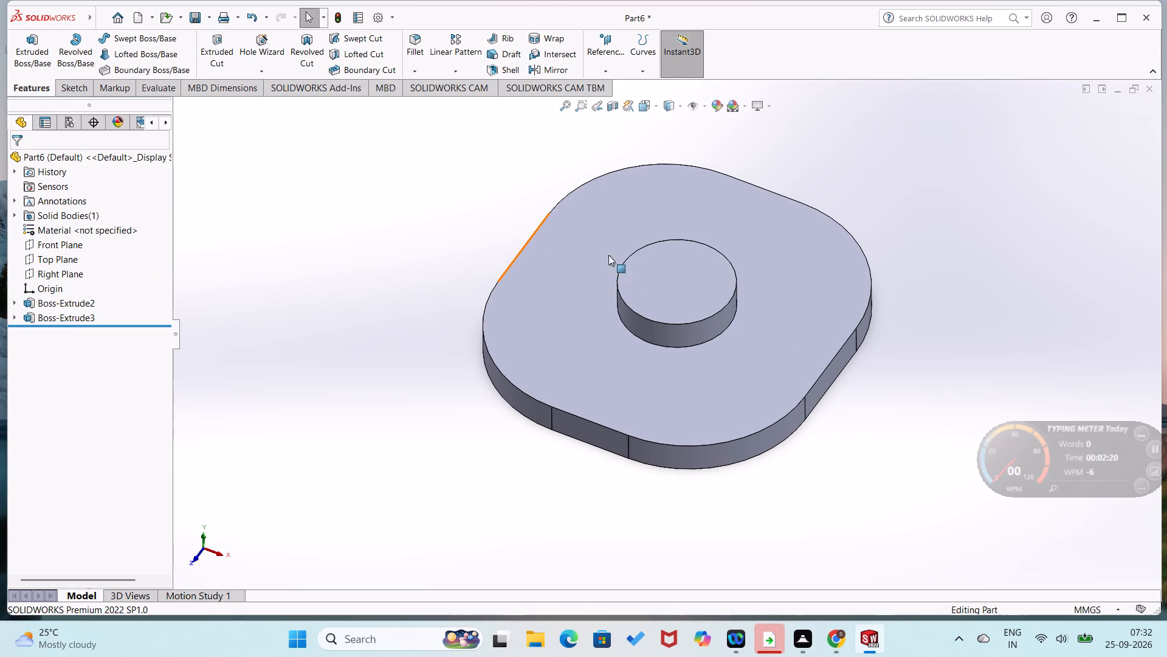
Start a sketch on the boss's top face and draw a concentric circle of about 2.4 mm radius.
right_click(681, 266)
left_click(707, 246)
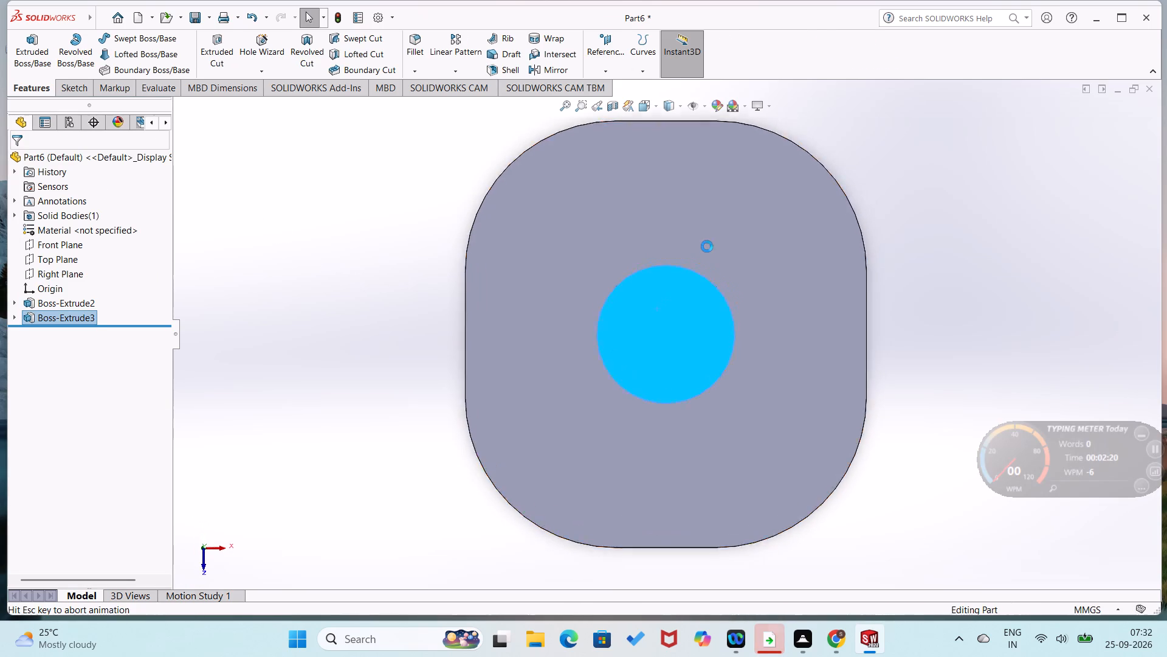
right_click_drag(224, 262, 314, 201)
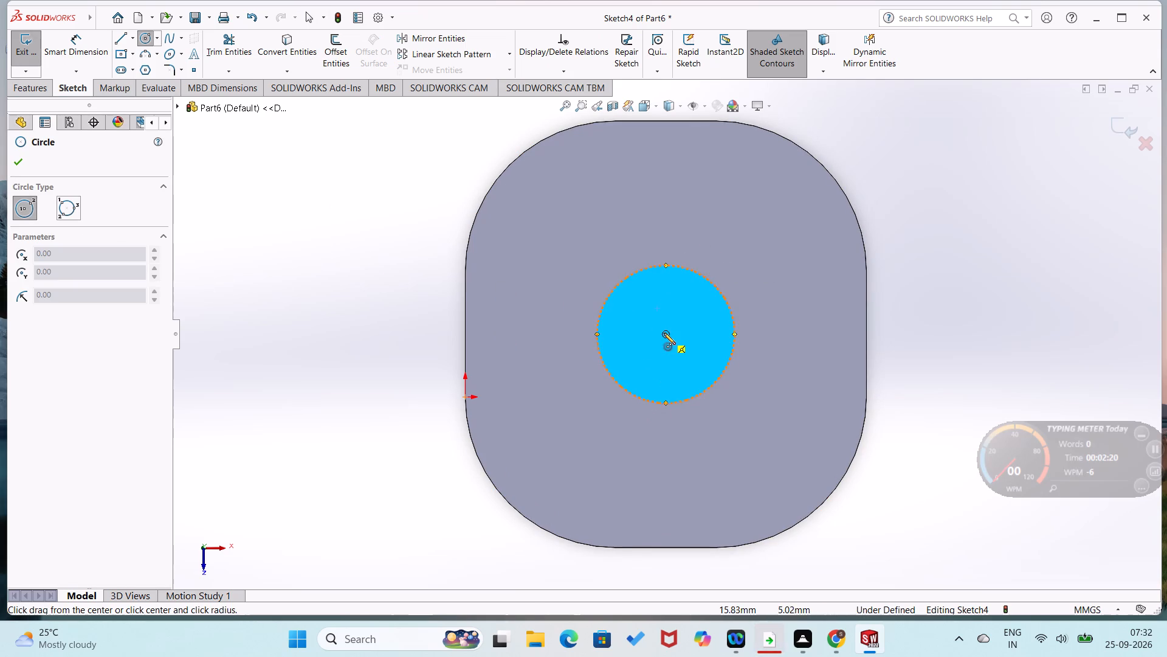
left_click(664, 331)
left_click(670, 364)
Dimension the new circle's diameter as 6 mm.
right_click_drag(704, 330, 735, 234)
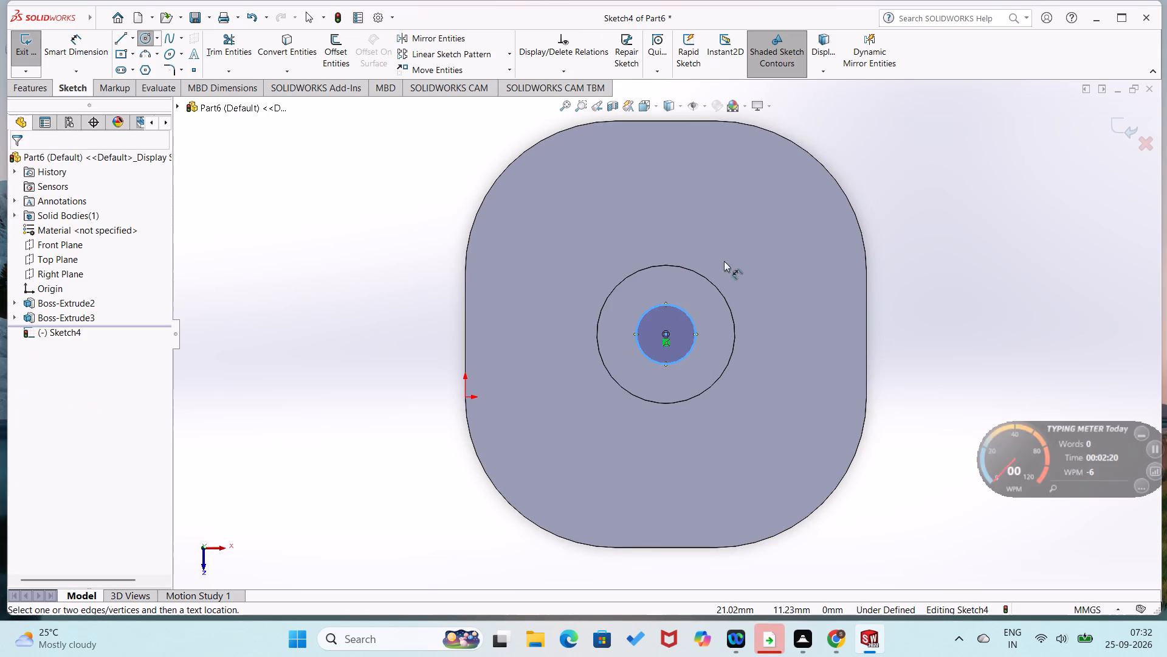
left_click(695, 332)
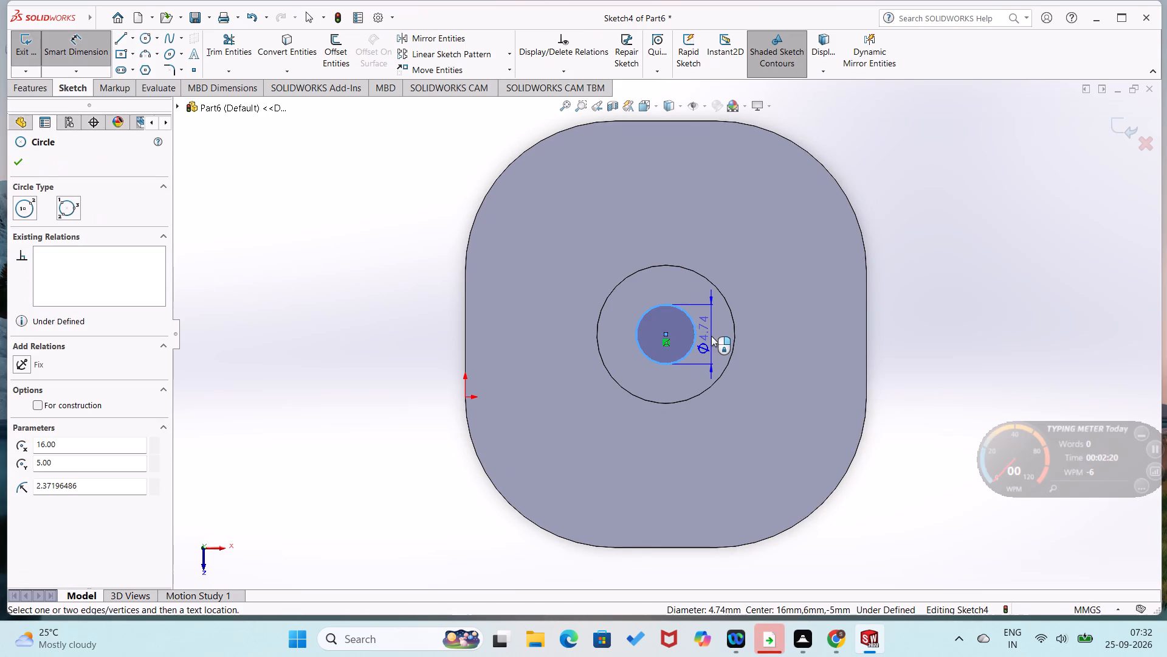
left_click(711, 336)
key("6")
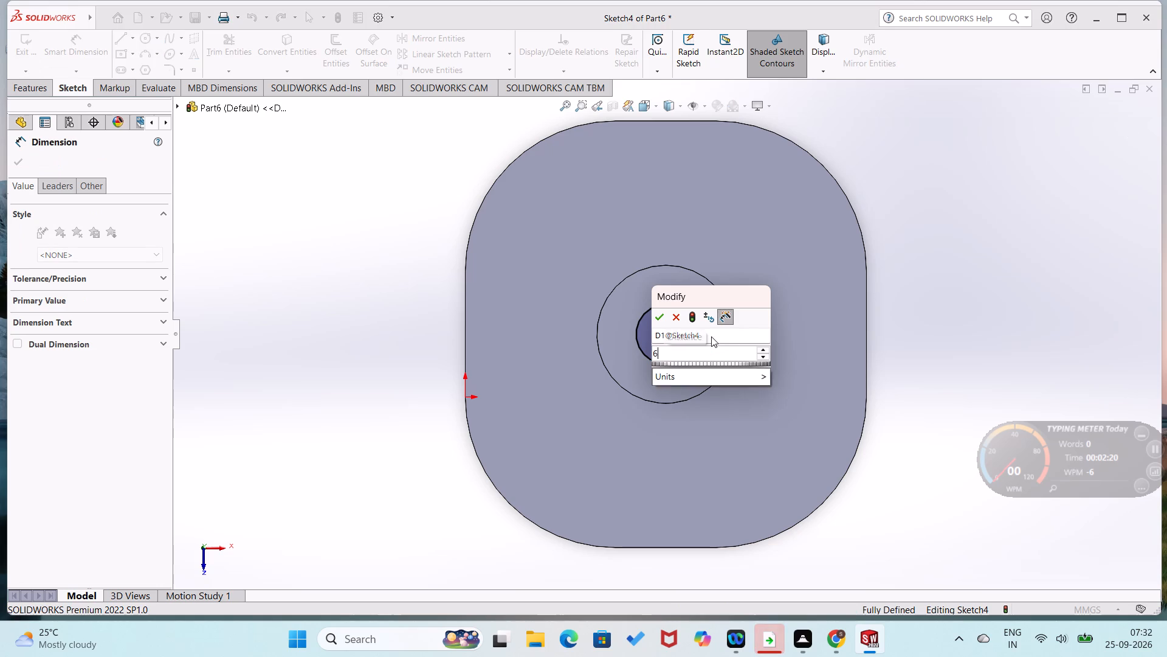
key("Return")
left_click(336, 360)
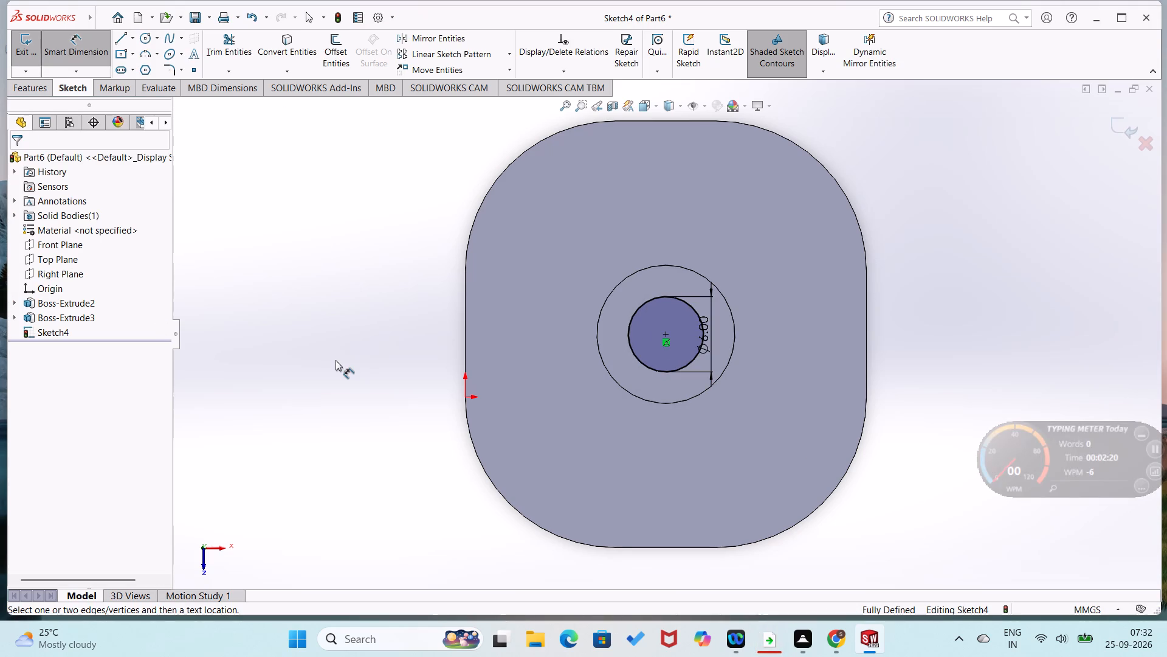
Cut the 6 mm circle through the boss and plate with an extruded cut set to Through All.
left_click(18, 91)
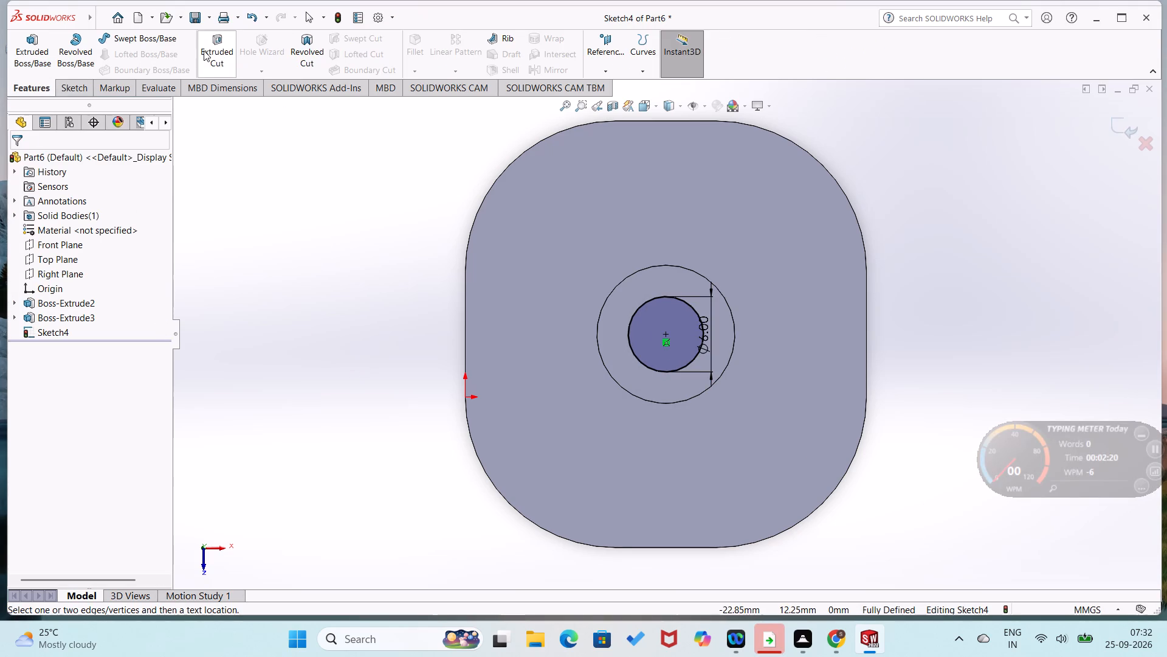
left_click(215, 50)
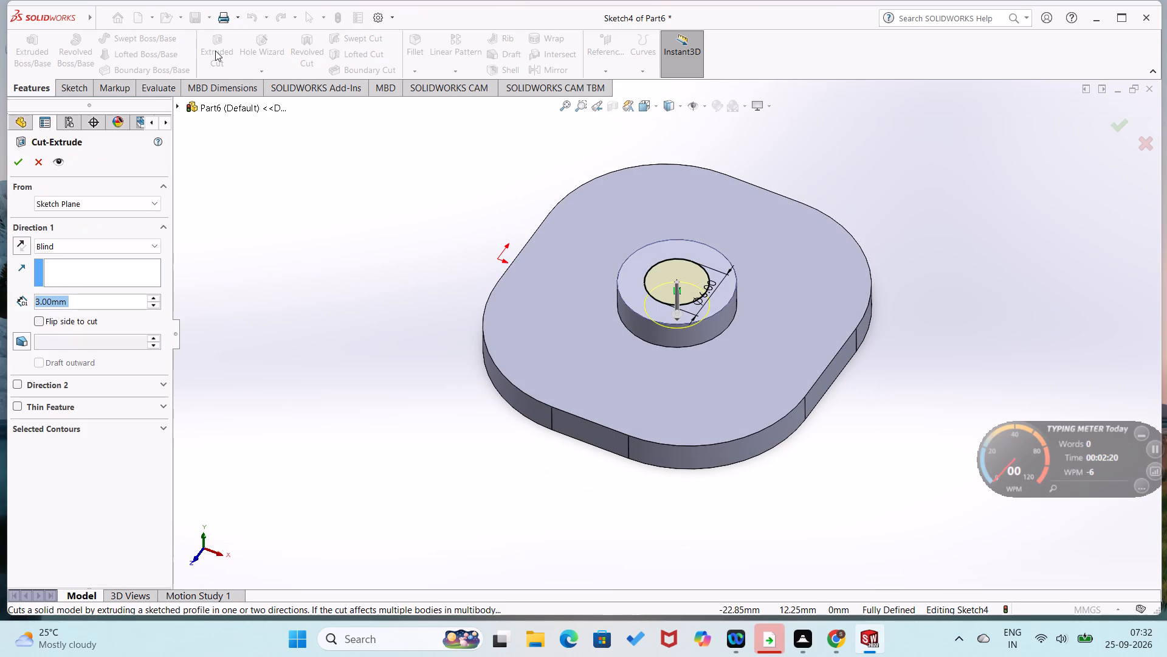
left_click(152, 242)
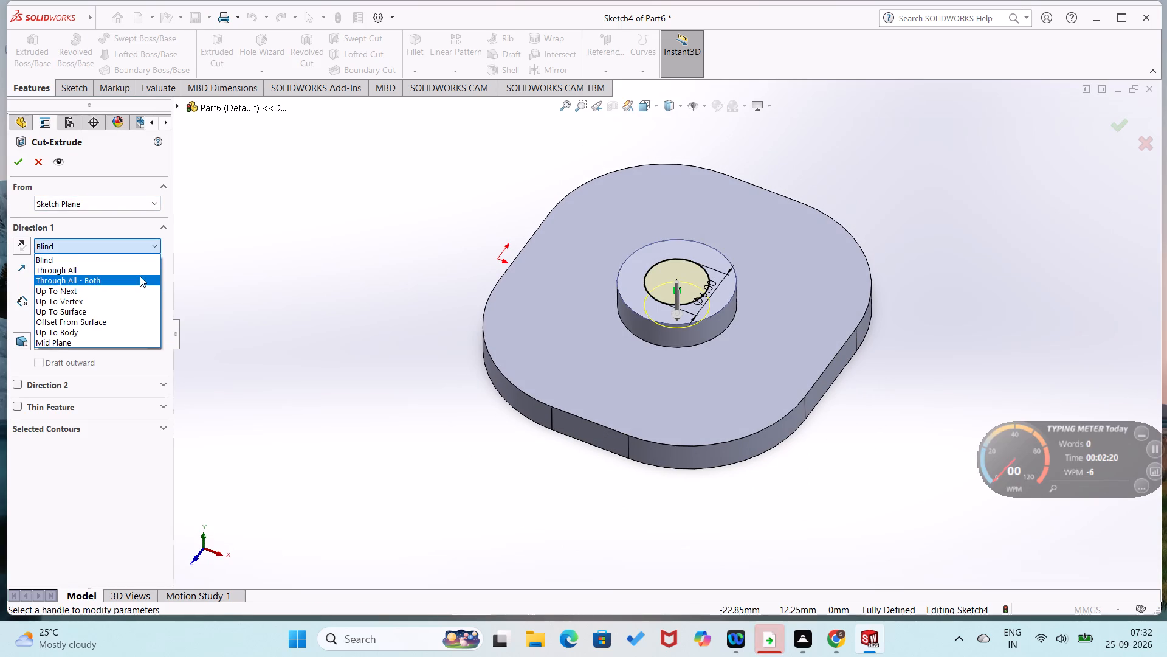
left_click(139, 271)
left_click(23, 162)
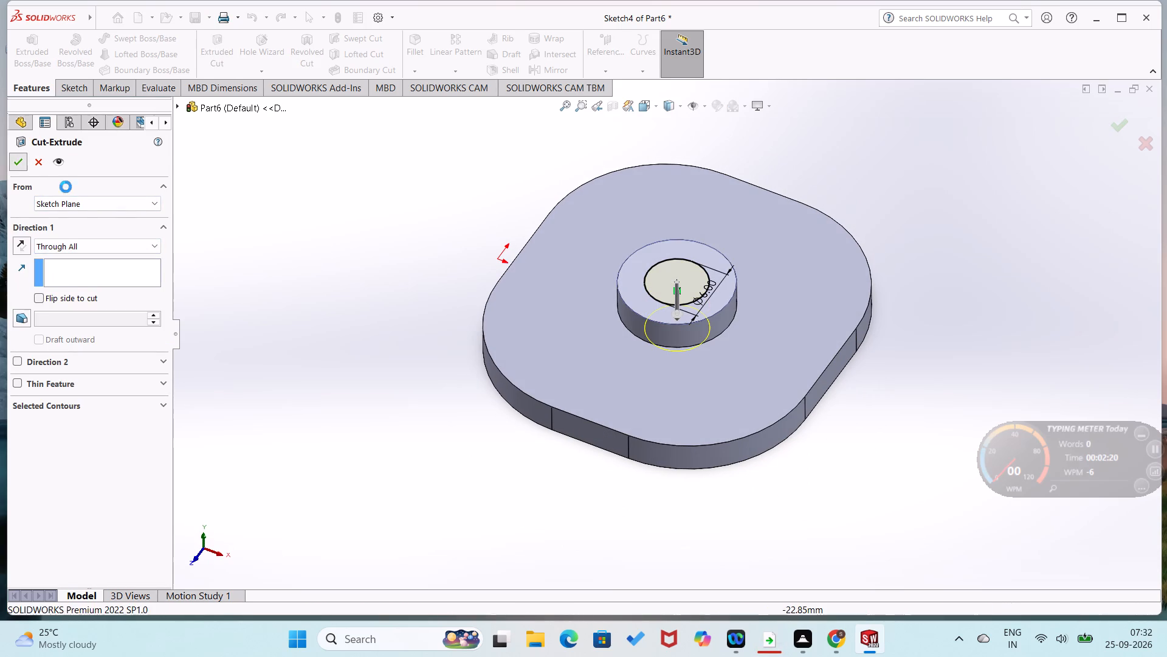
left_click(171, 226)
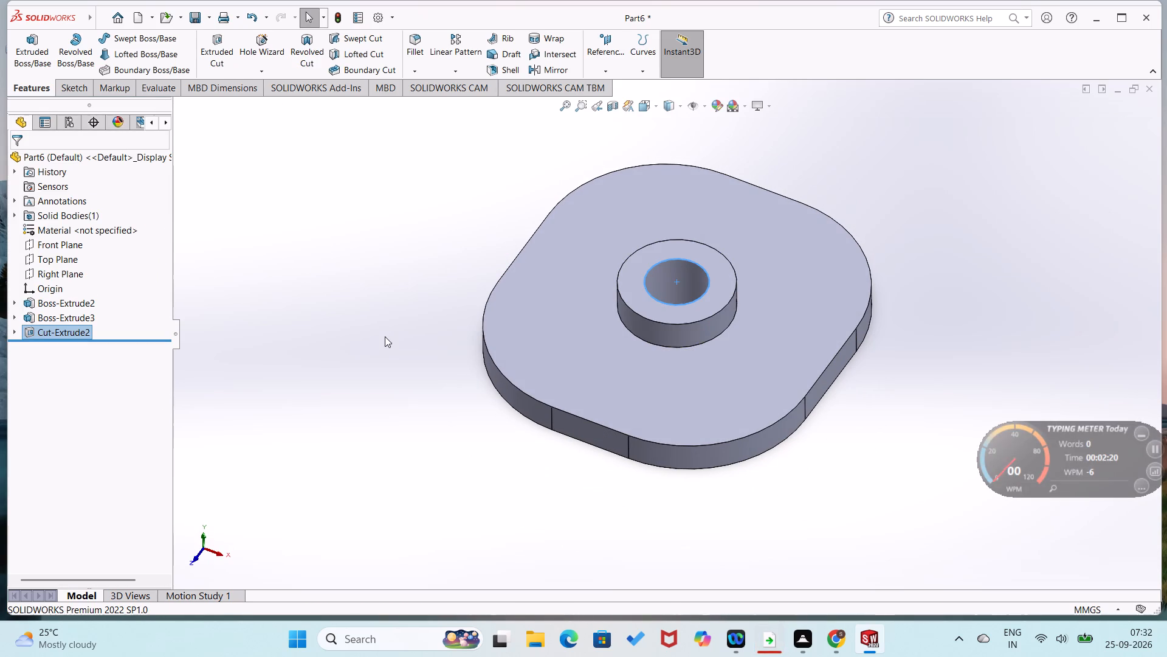
left_click(385, 336)
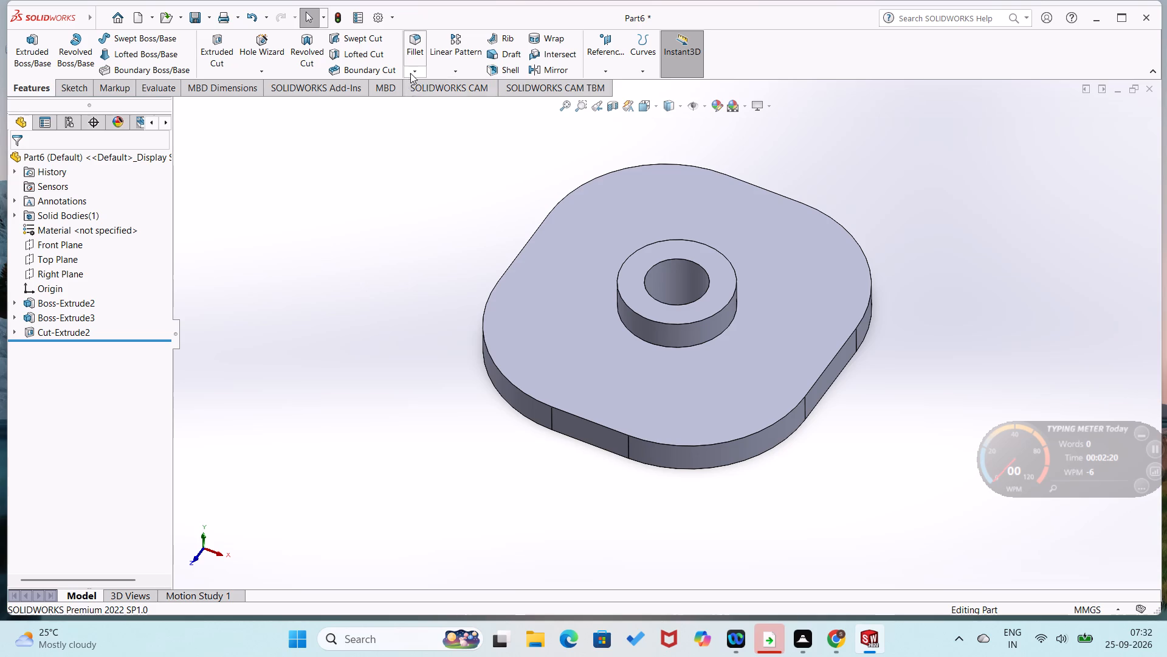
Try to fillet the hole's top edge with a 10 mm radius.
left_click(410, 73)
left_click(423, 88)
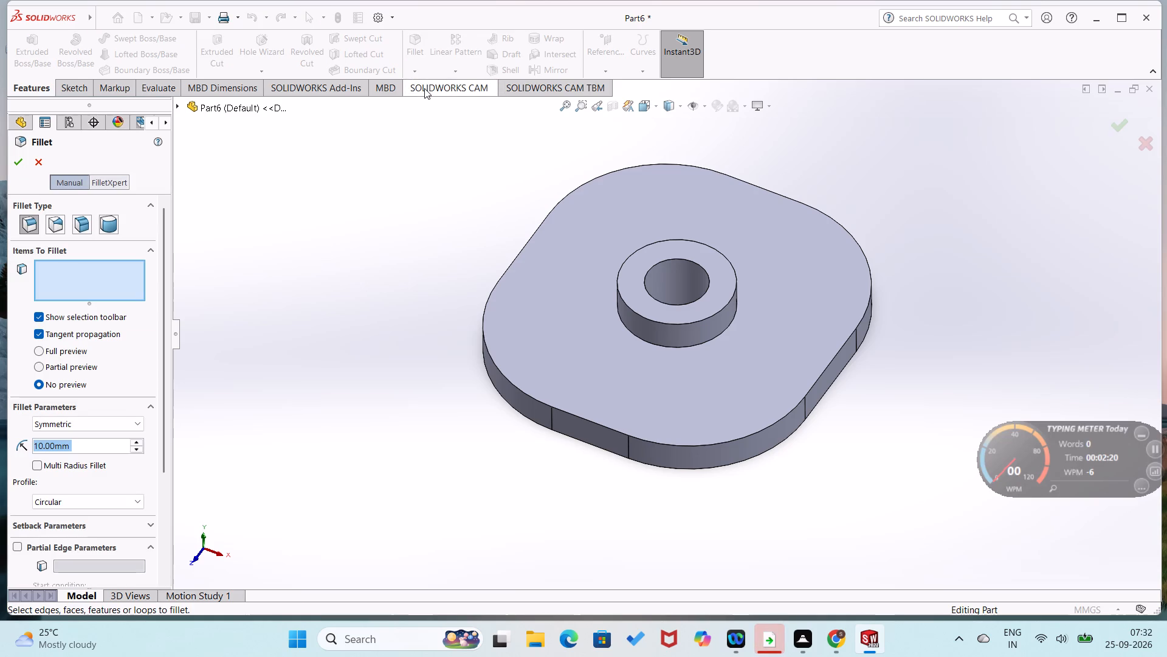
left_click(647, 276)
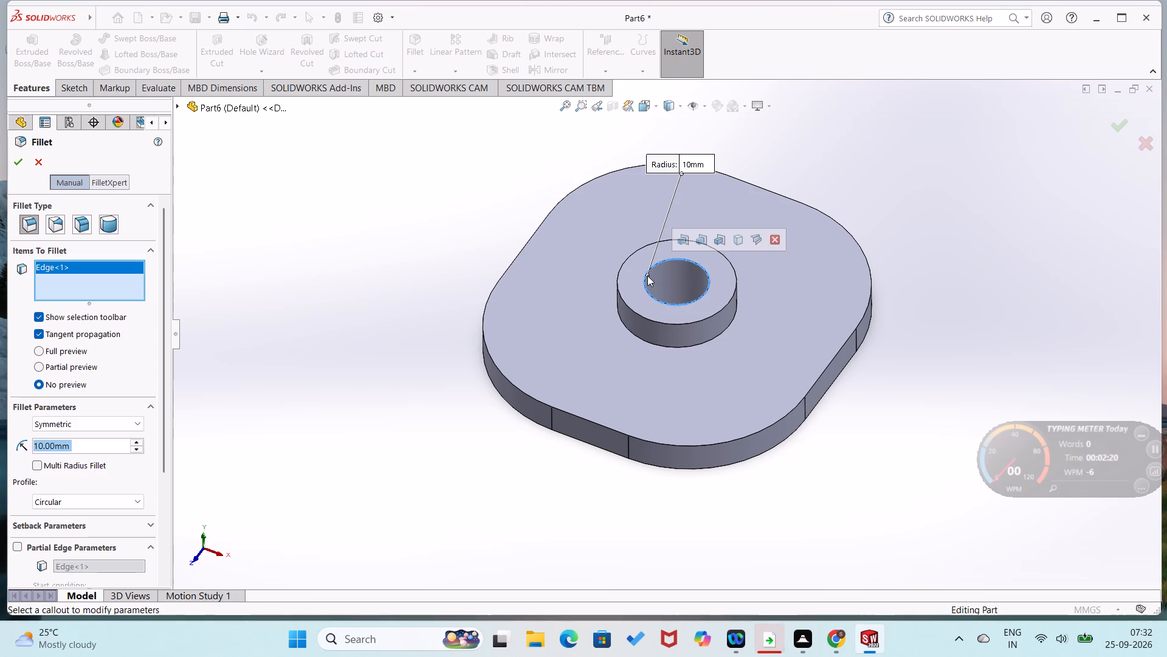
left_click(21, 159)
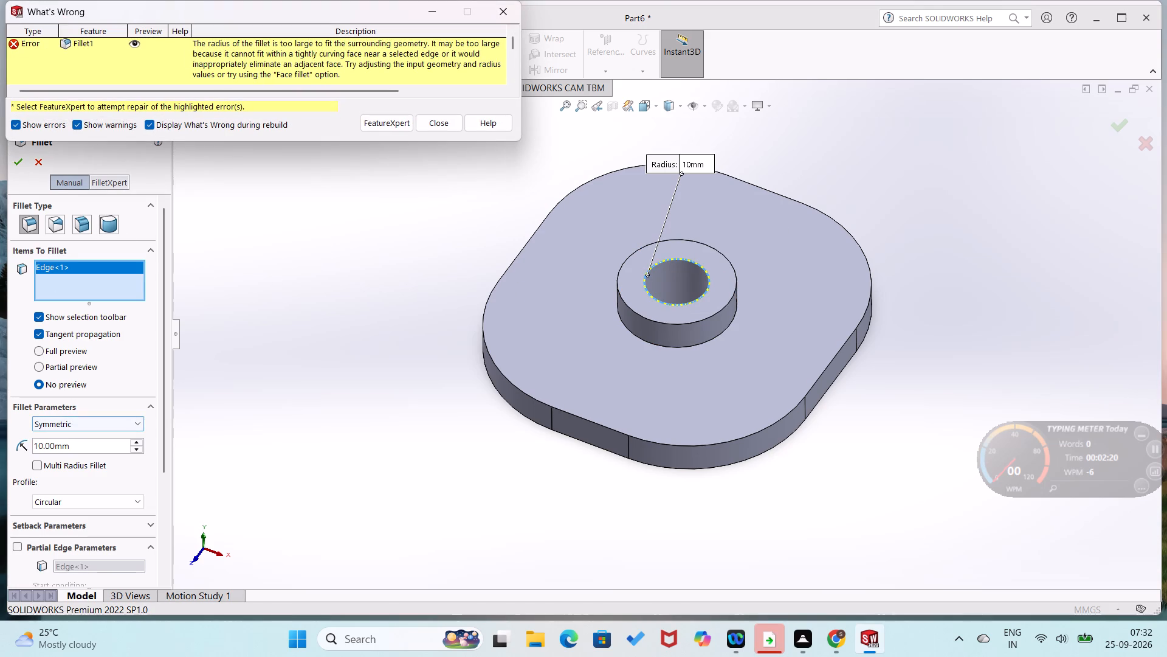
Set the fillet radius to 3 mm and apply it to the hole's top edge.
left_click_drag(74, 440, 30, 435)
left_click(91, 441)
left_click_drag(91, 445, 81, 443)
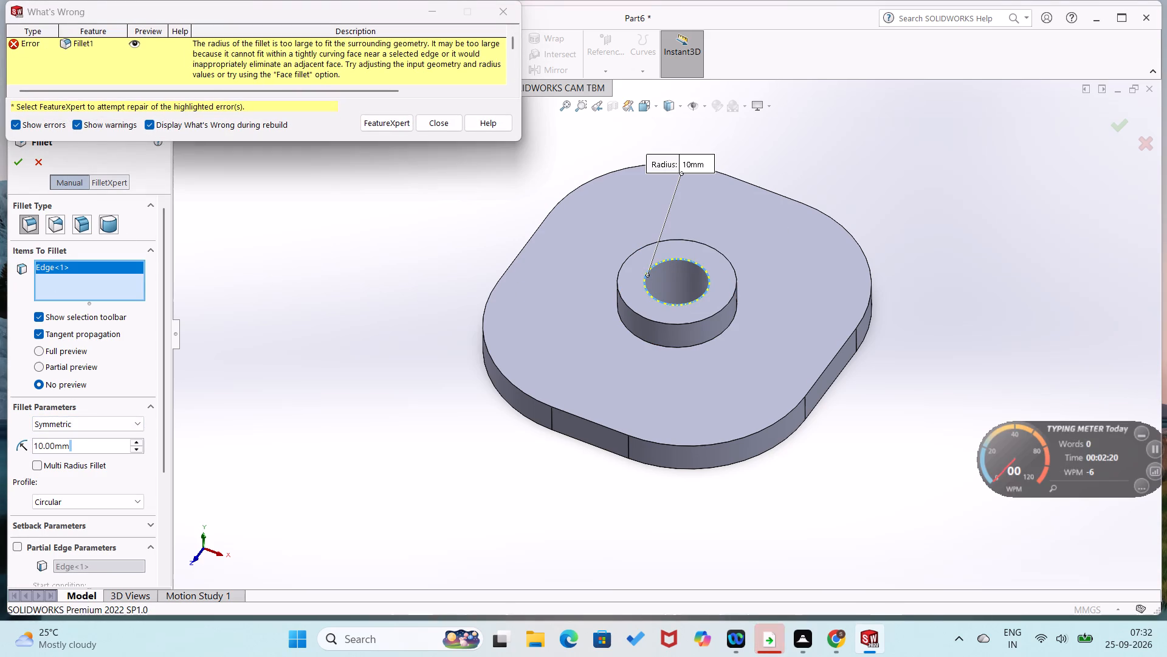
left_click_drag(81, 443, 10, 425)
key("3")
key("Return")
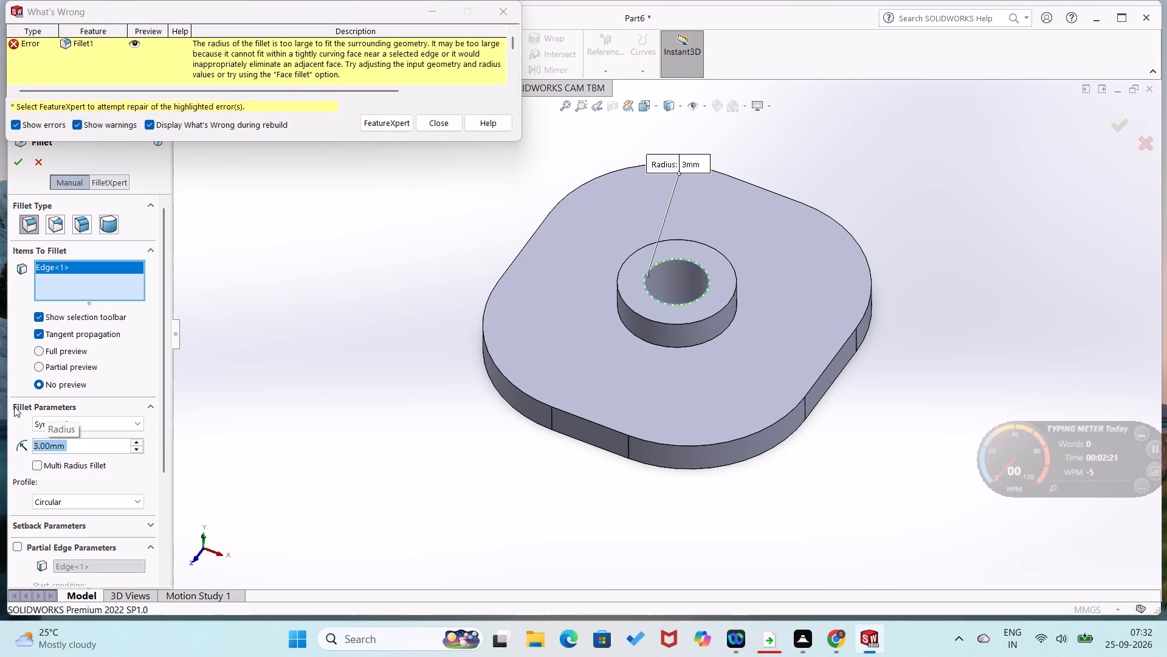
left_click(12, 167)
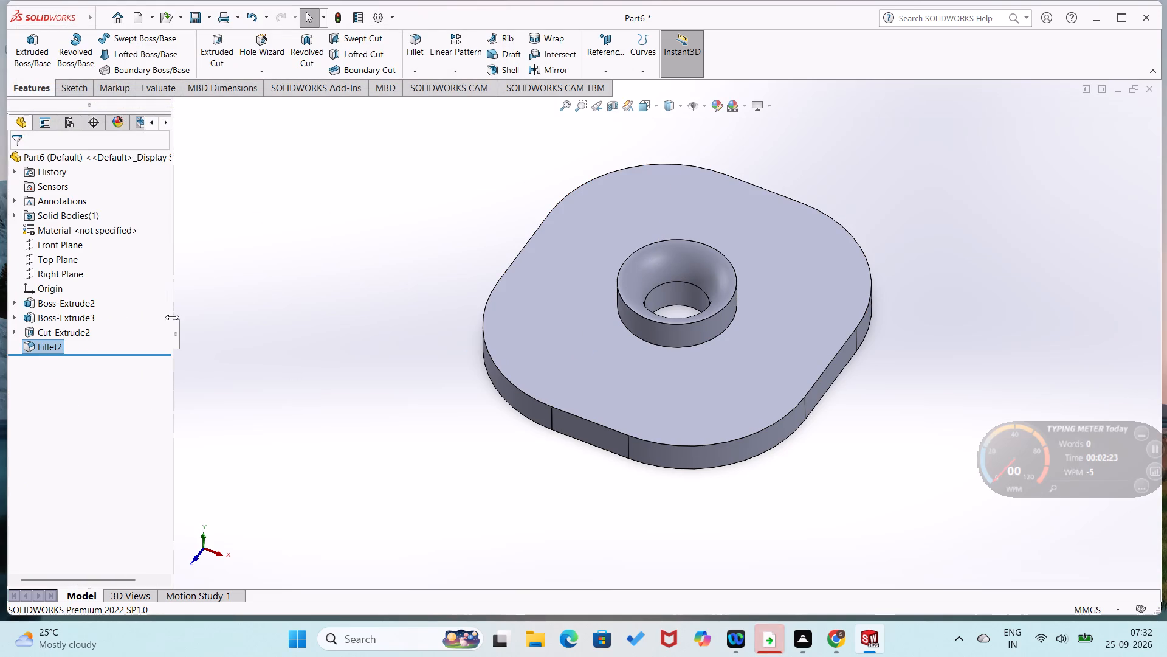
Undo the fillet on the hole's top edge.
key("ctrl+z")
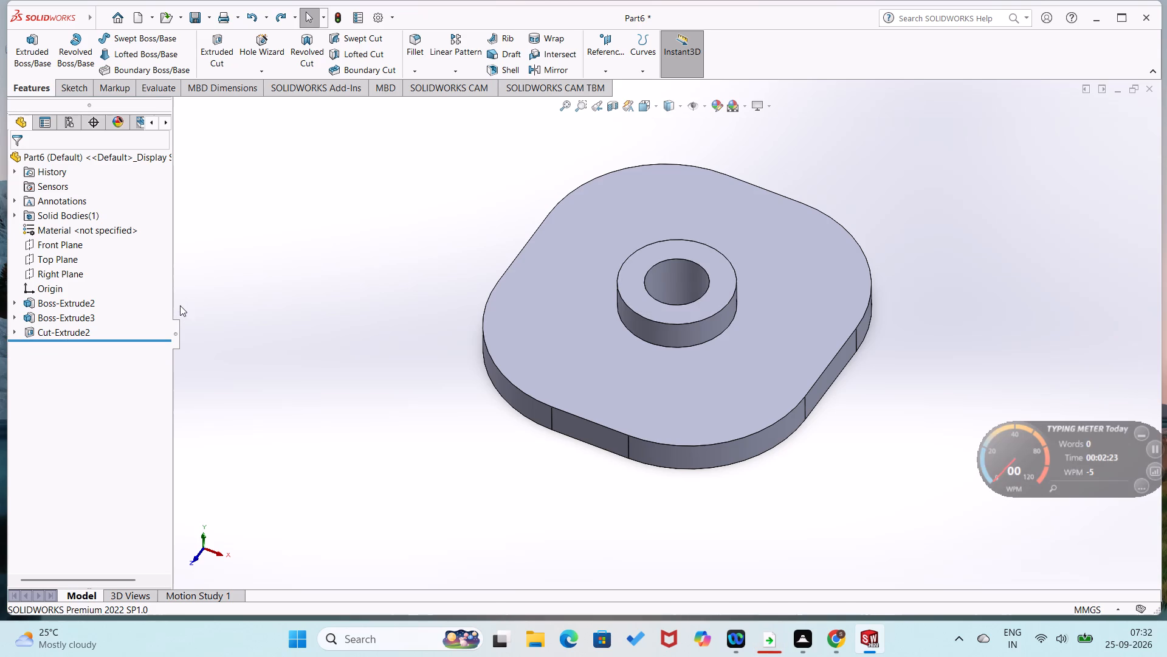
Start a sketch on the boss's top face and draw a circle of about 7.65 mm radius centred on the hole.
right_click(627, 277)
left_click(653, 259)
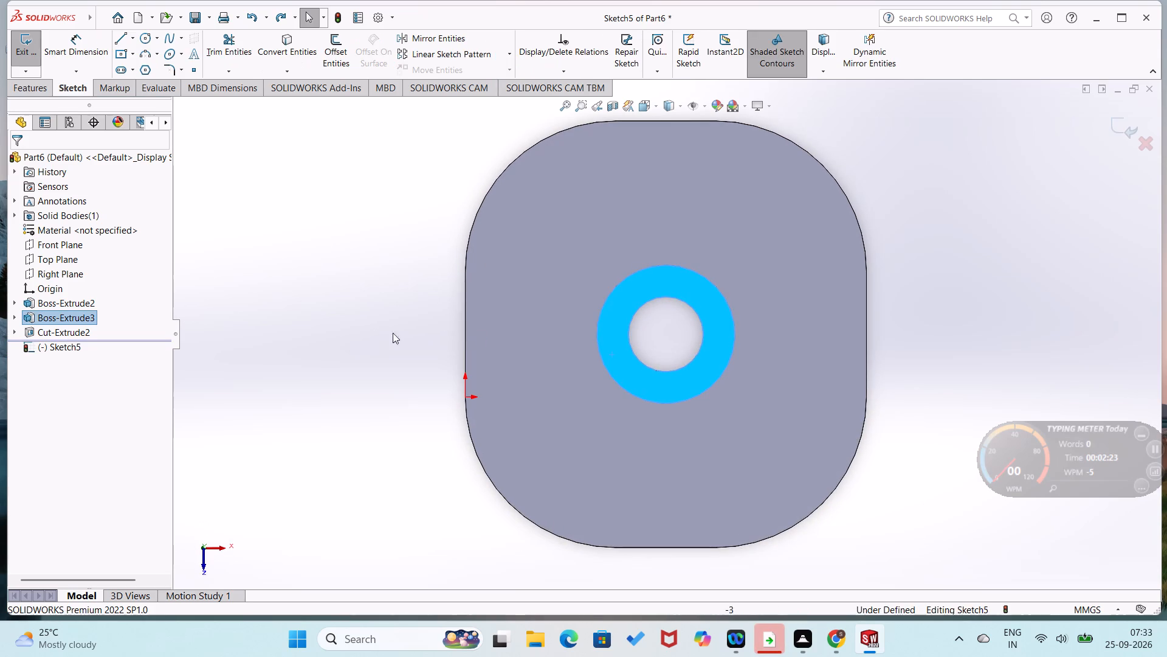
right_click_drag(376, 333, 419, 221)
right_click_drag(280, 290, 419, 275)
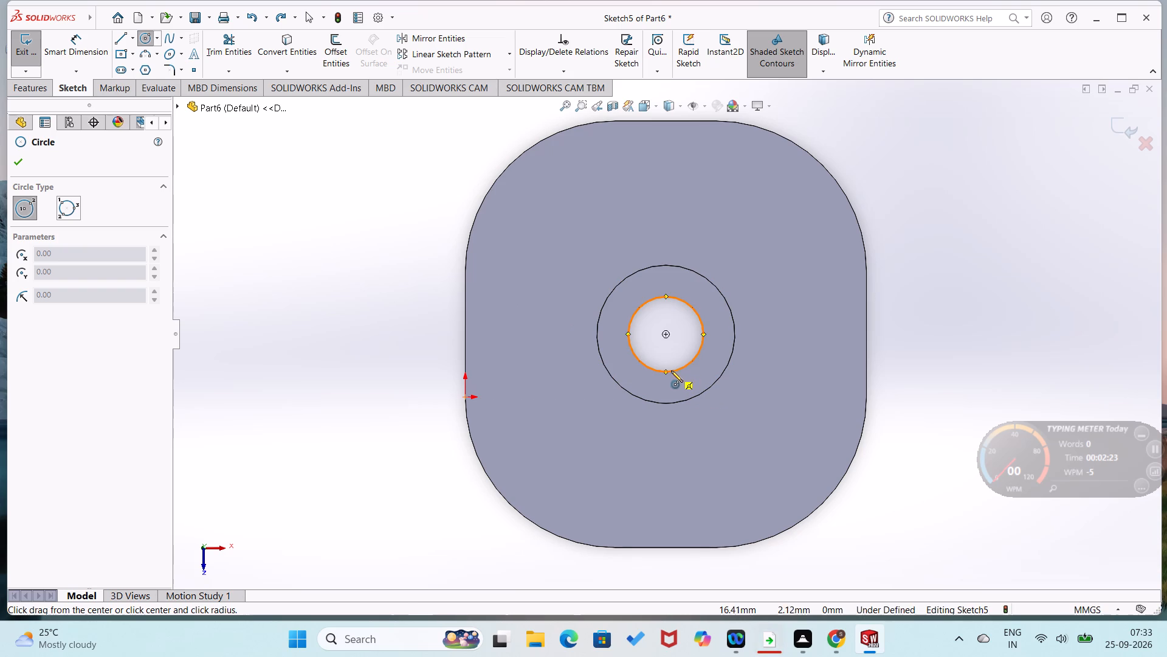
left_click(666, 333)
left_click(716, 416)
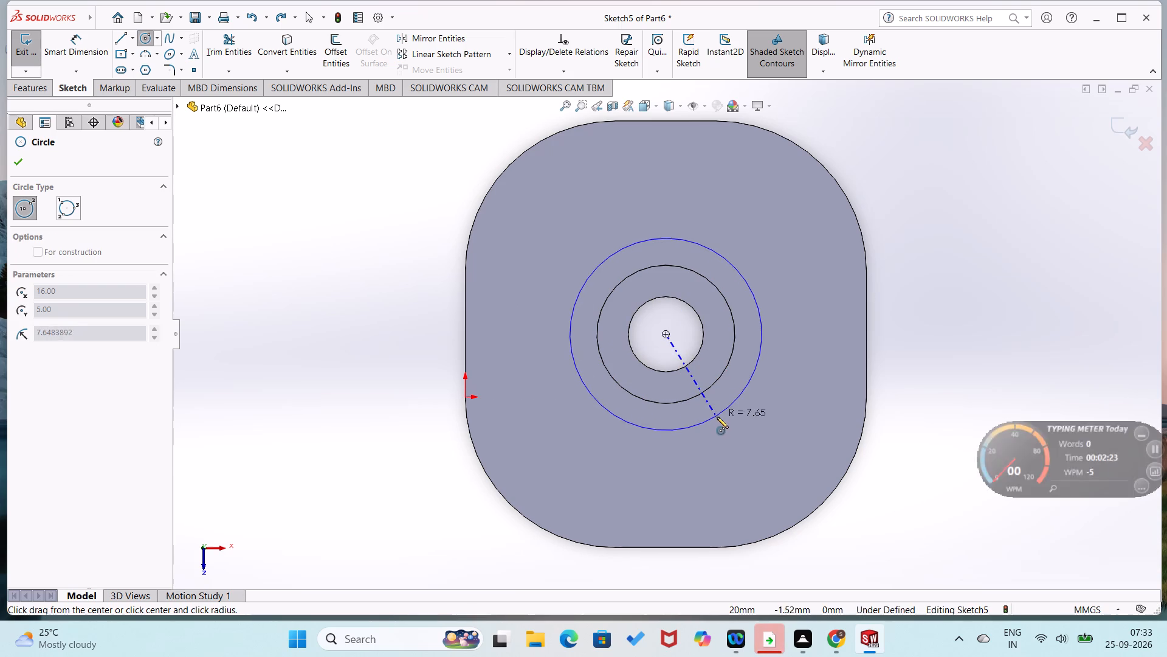
Dimension the outer circle's diameter as 15 mm.
right_click_drag(751, 391, 787, 251)
left_click(755, 305)
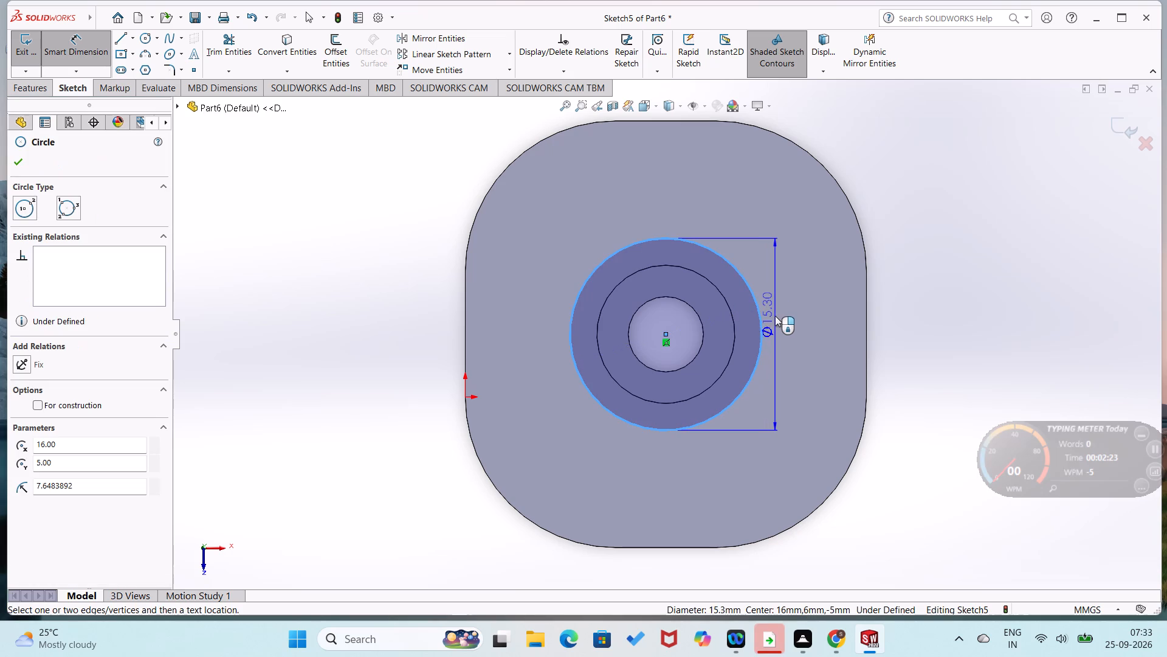
left_click(778, 319)
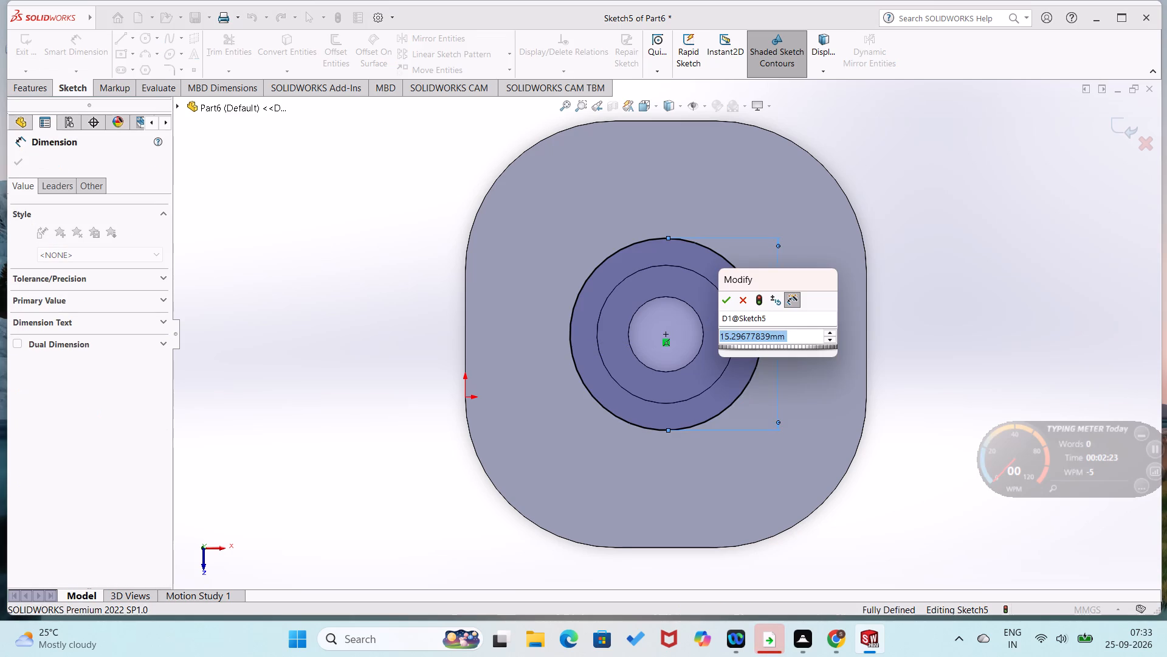
type("15")
key("Return")
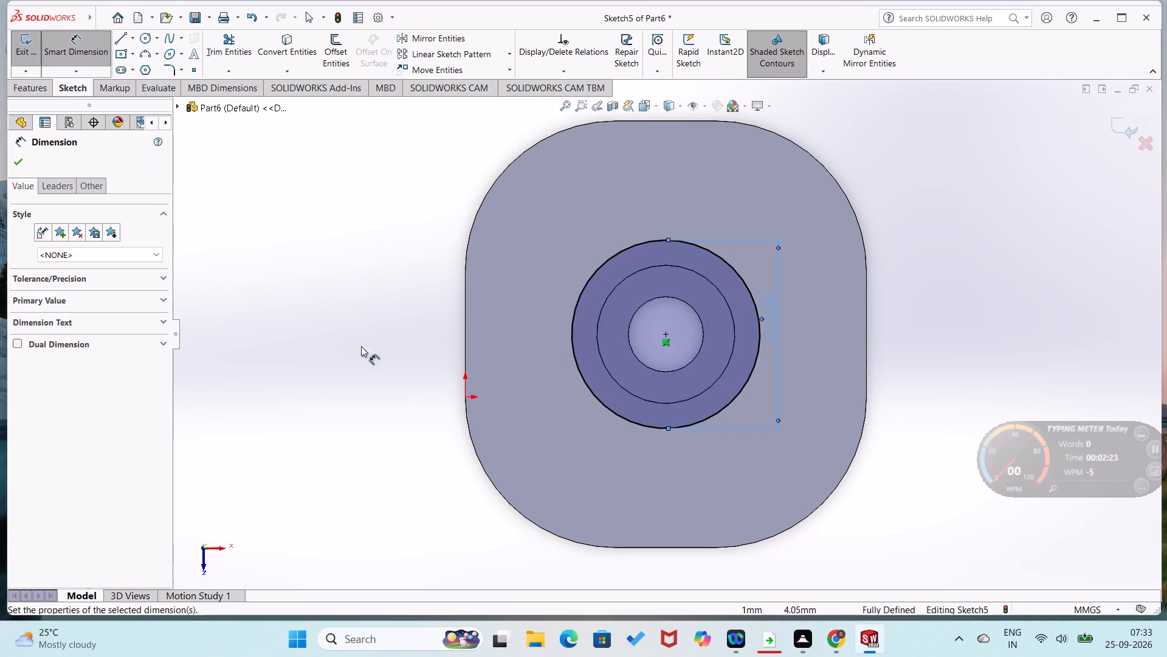
Extrude the 15 mm circle as a Blind boss 3 mm deep, with the direction reversed toward the plate.
left_click(41, 95)
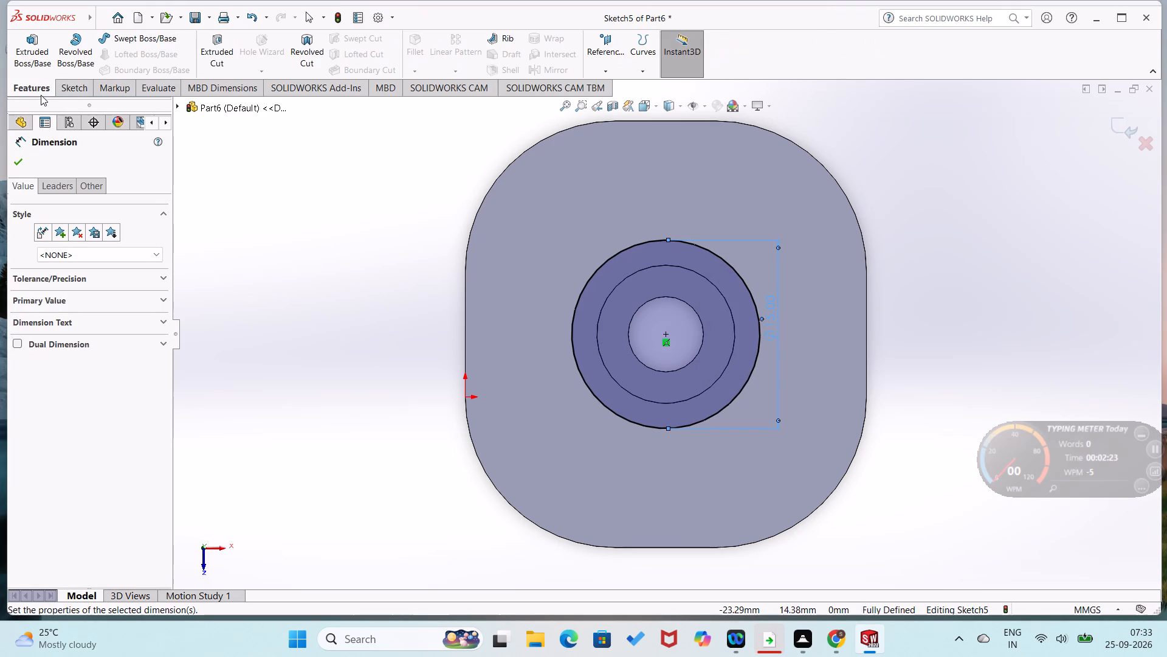
middle_click_drag(377, 333, 415, 179)
left_click(27, 54)
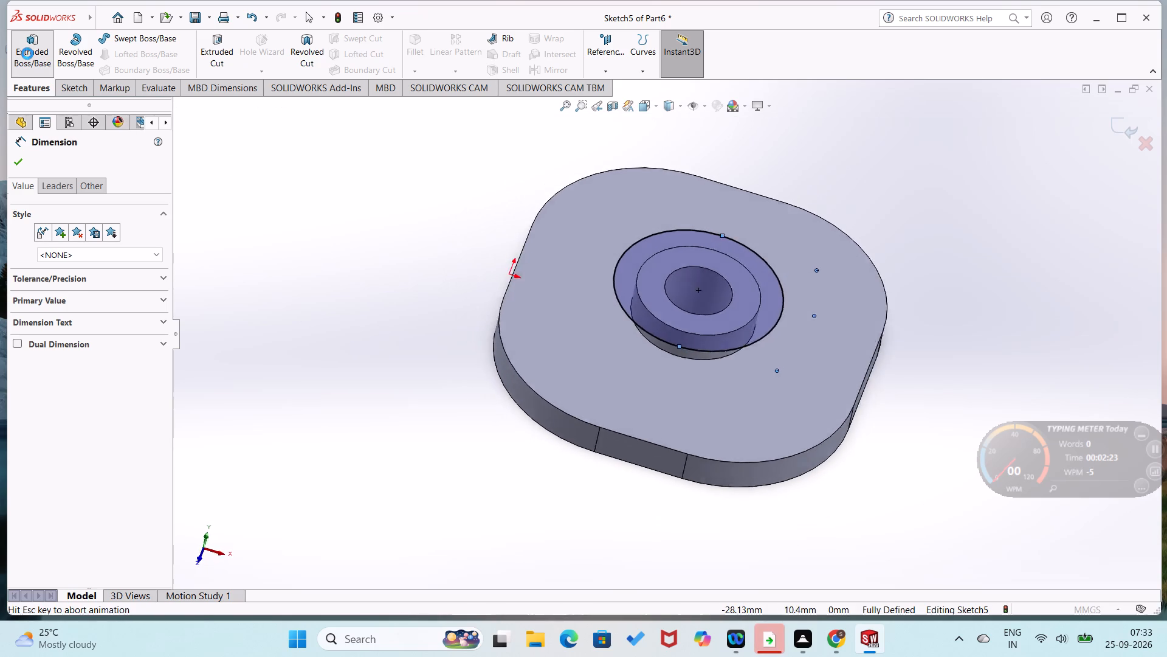
middle_click_drag(210, 228, 281, 152)
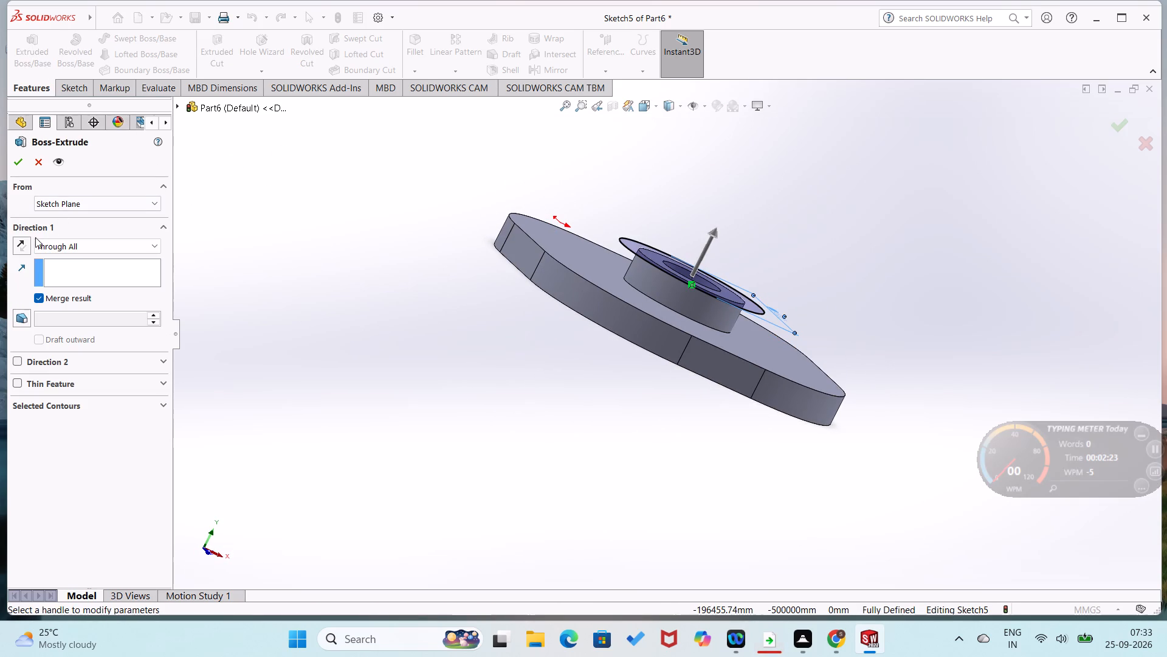
left_click(24, 247)
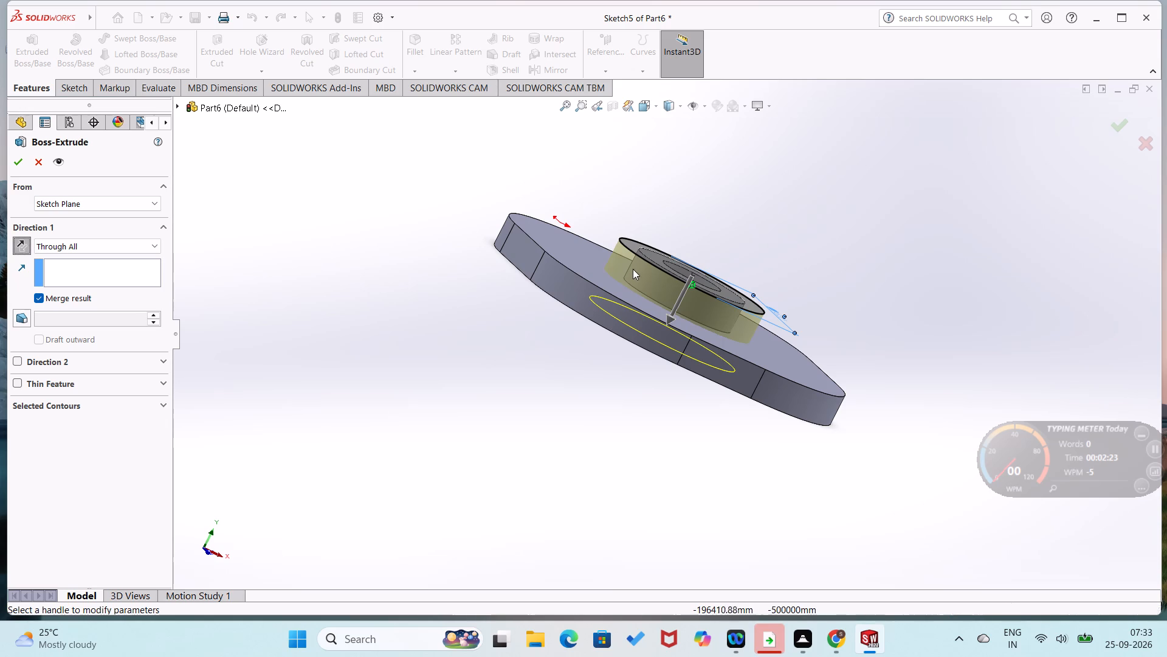
left_click(593, 273)
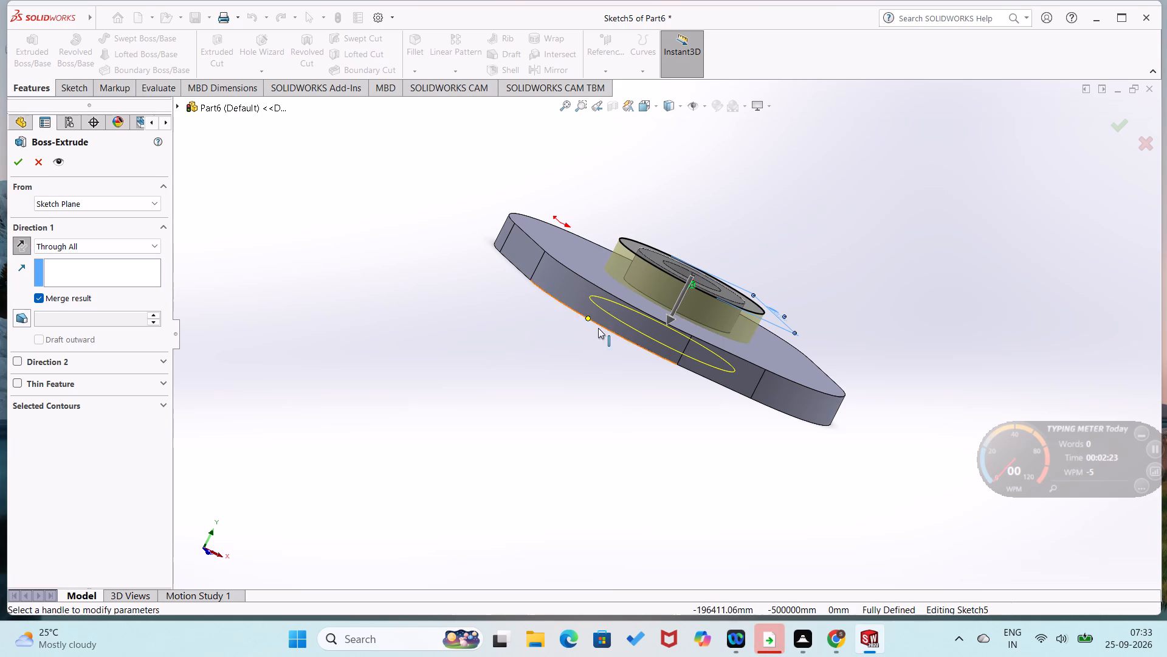
middle_click_drag(598, 331, 639, 261)
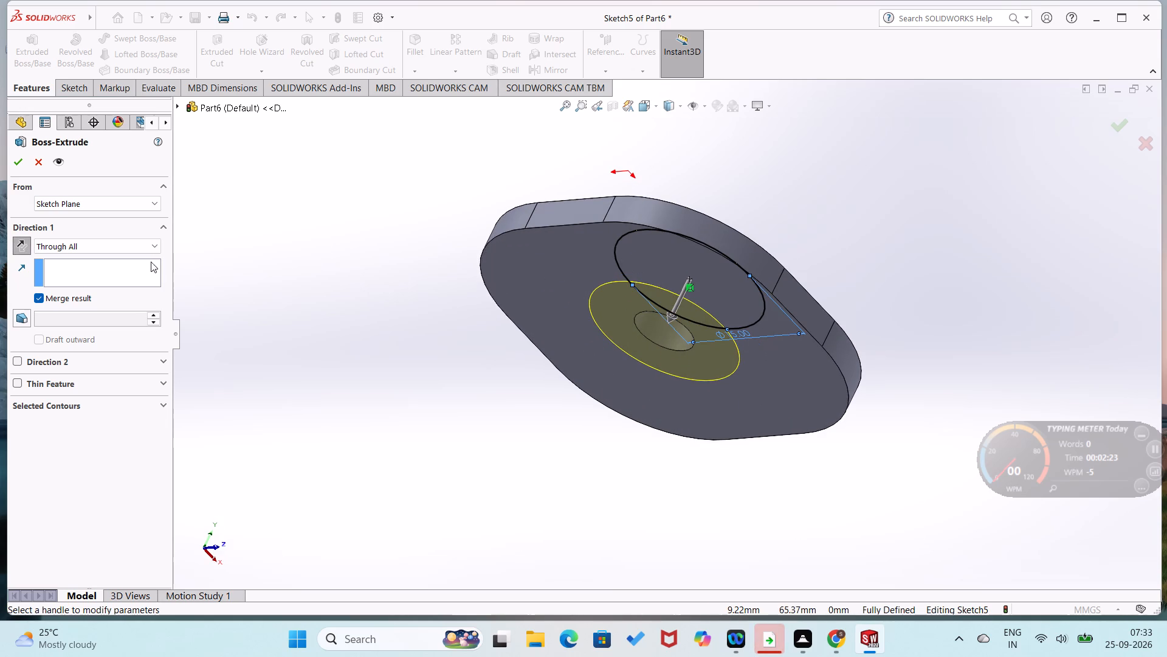
left_click(154, 246)
left_click(150, 256)
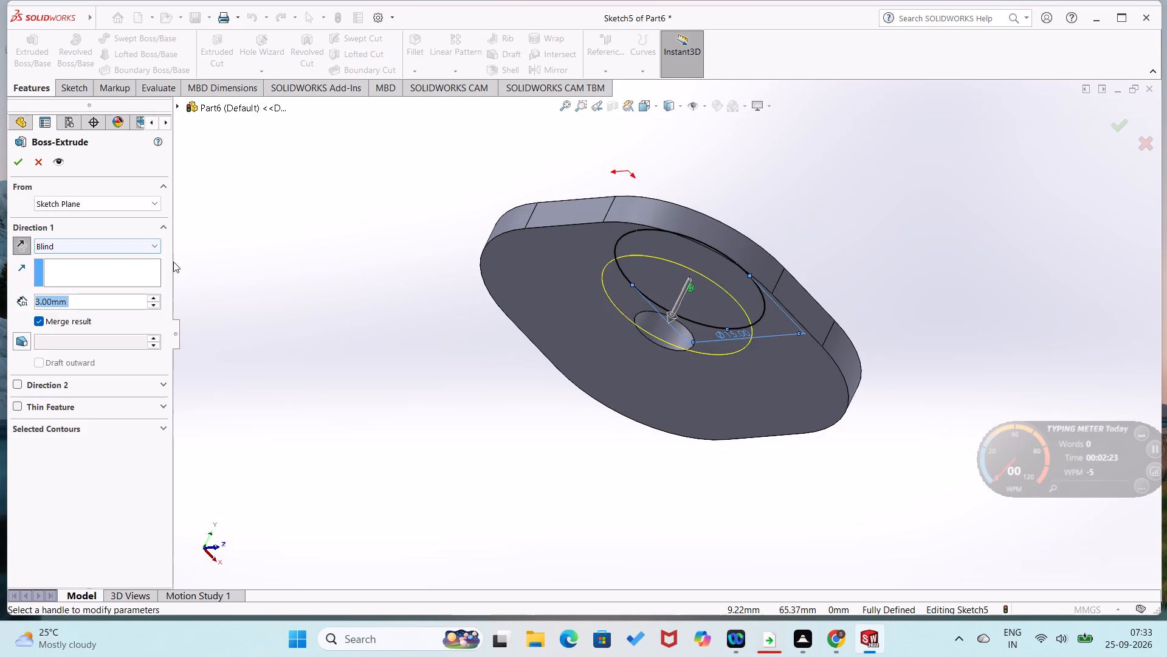
middle_click_drag(209, 268, 163, 337)
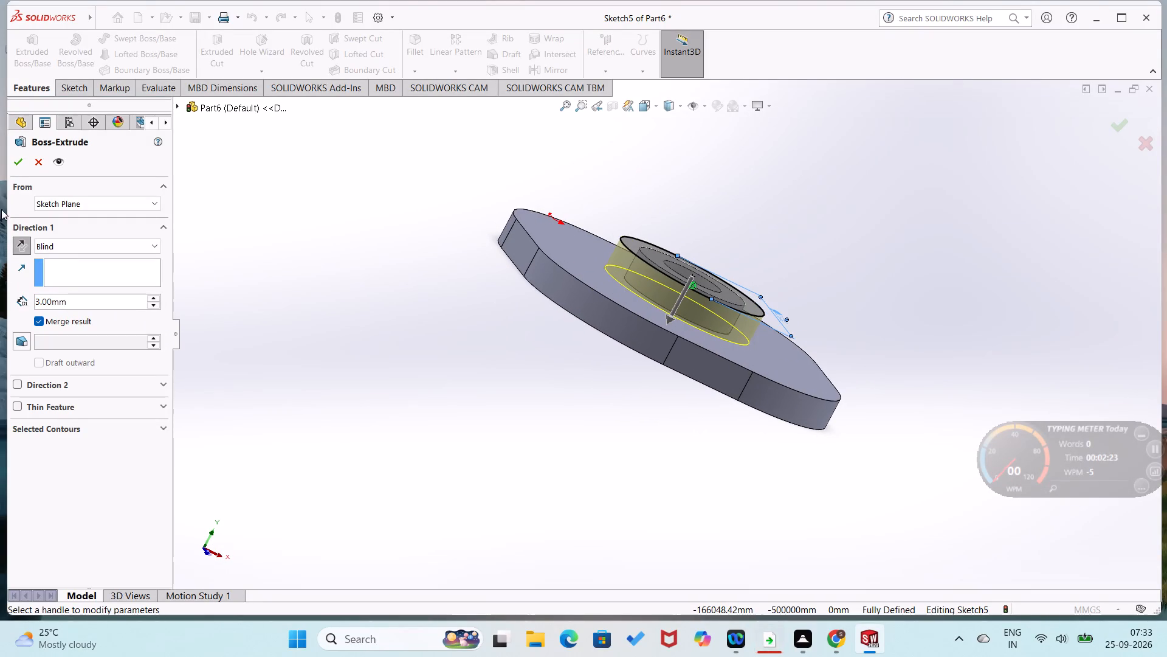
left_click(13, 168)
left_click(202, 231)
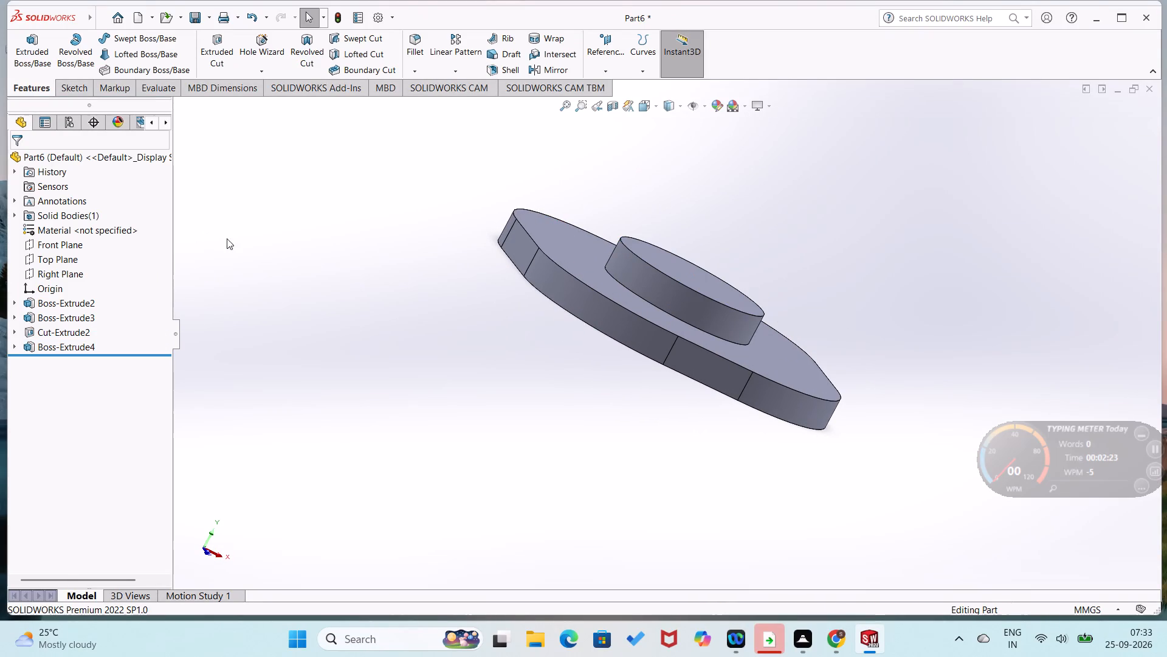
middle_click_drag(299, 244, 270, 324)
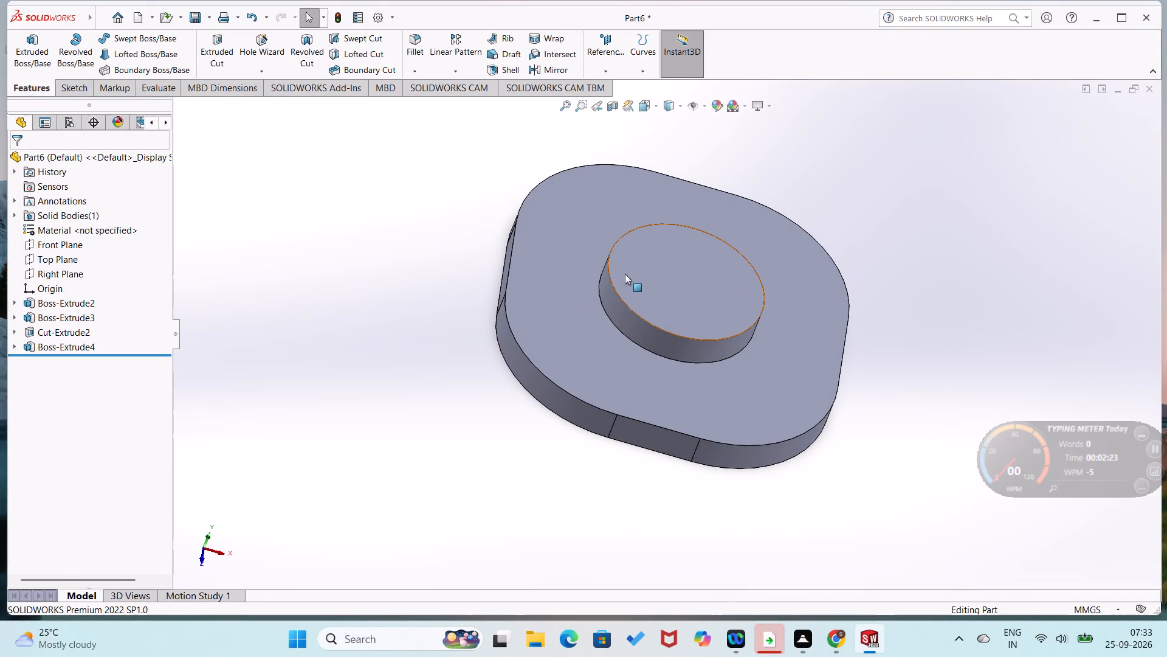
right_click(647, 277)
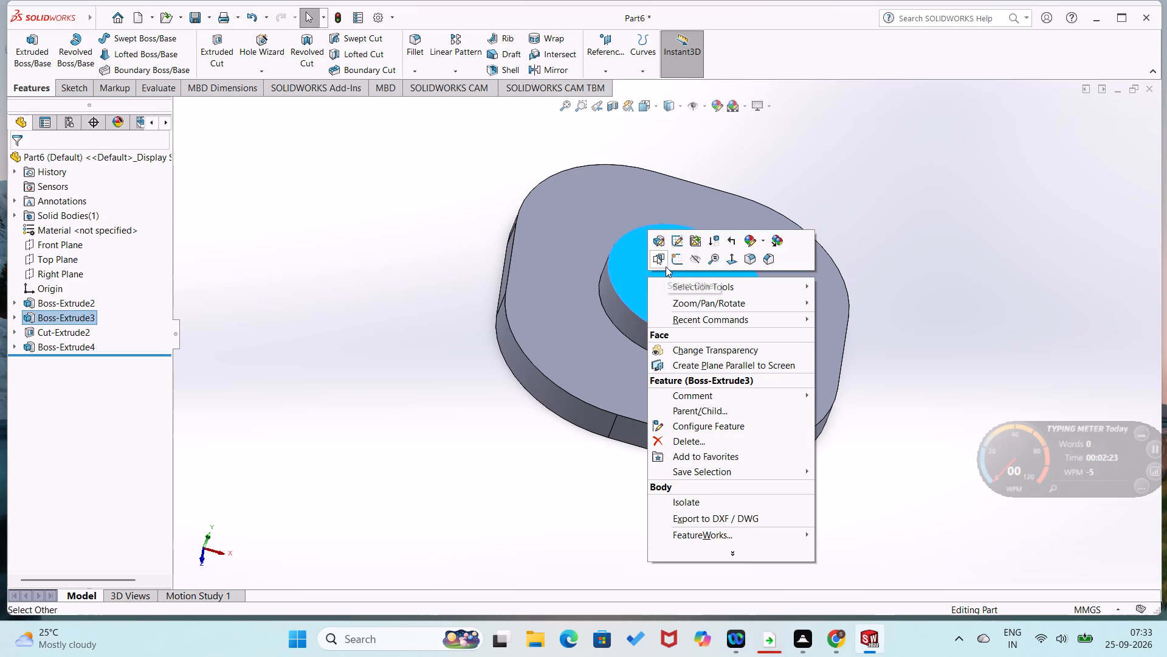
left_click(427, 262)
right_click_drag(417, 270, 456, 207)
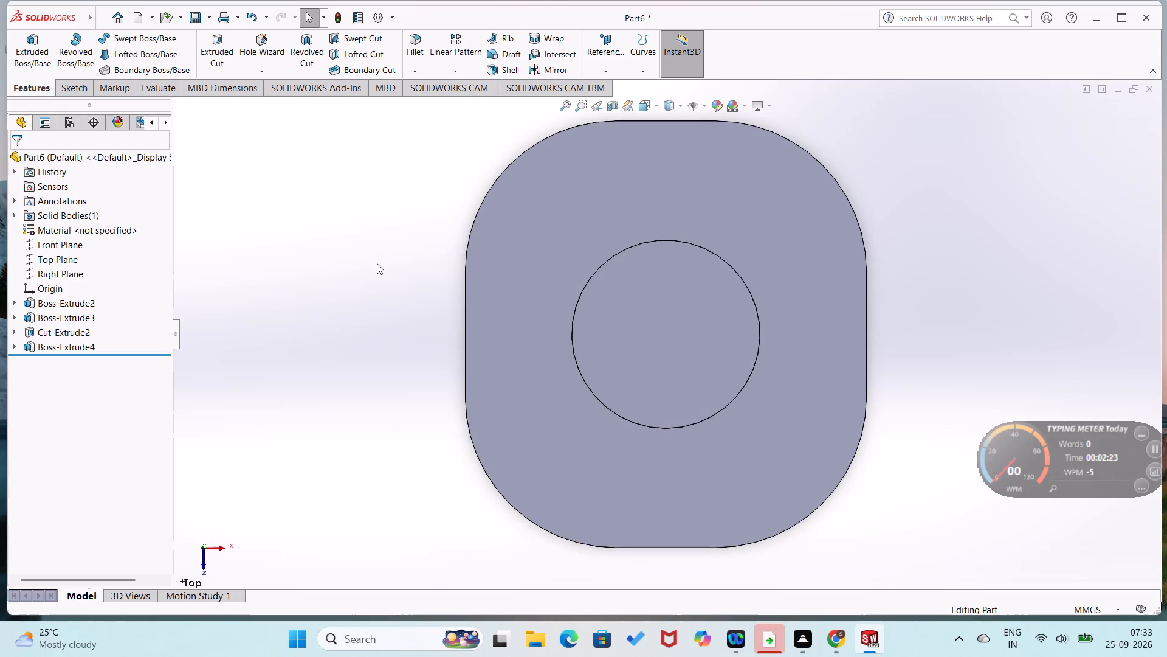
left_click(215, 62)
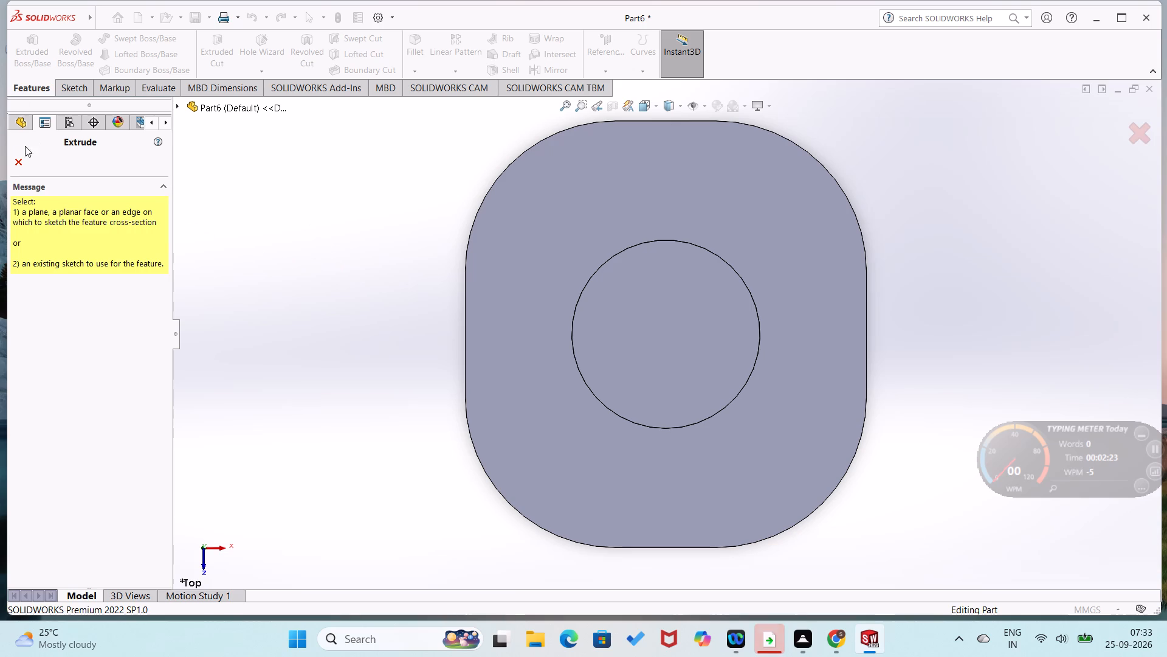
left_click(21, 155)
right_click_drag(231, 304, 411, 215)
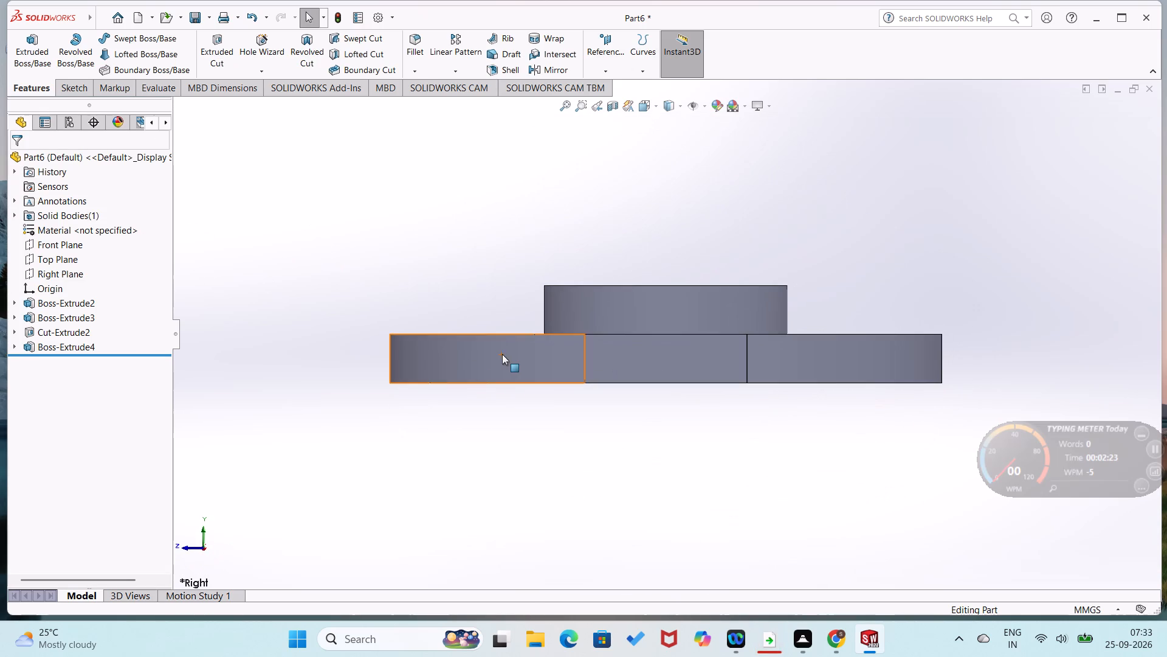
Start a sketch on the boss's top face and draw a circle about 7.18 mm in diameter at the boss's centre.
middle_click_drag(345, 326, 303, 530)
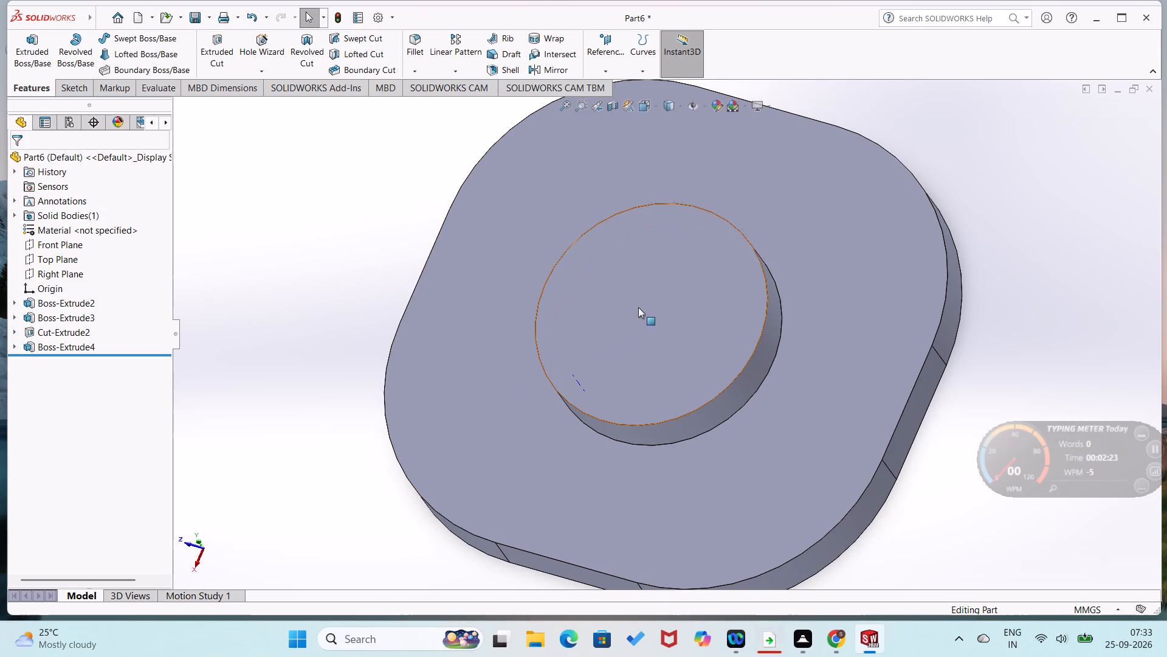
right_click(611, 319)
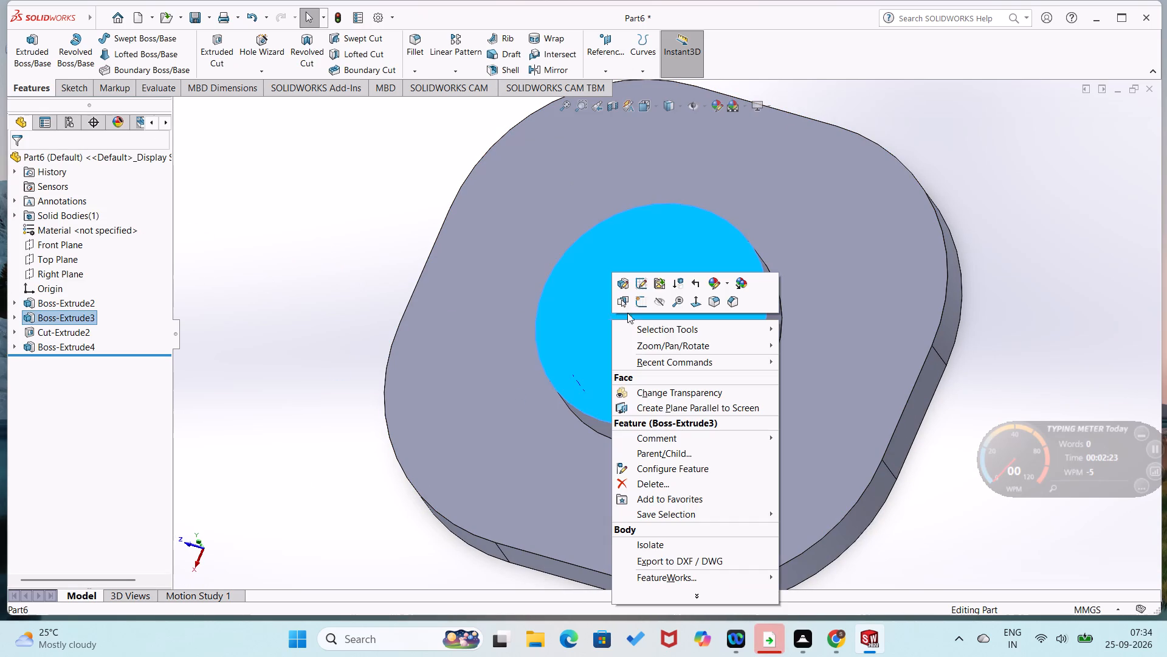
left_click(638, 307)
right_click_drag(379, 293, 417, 269)
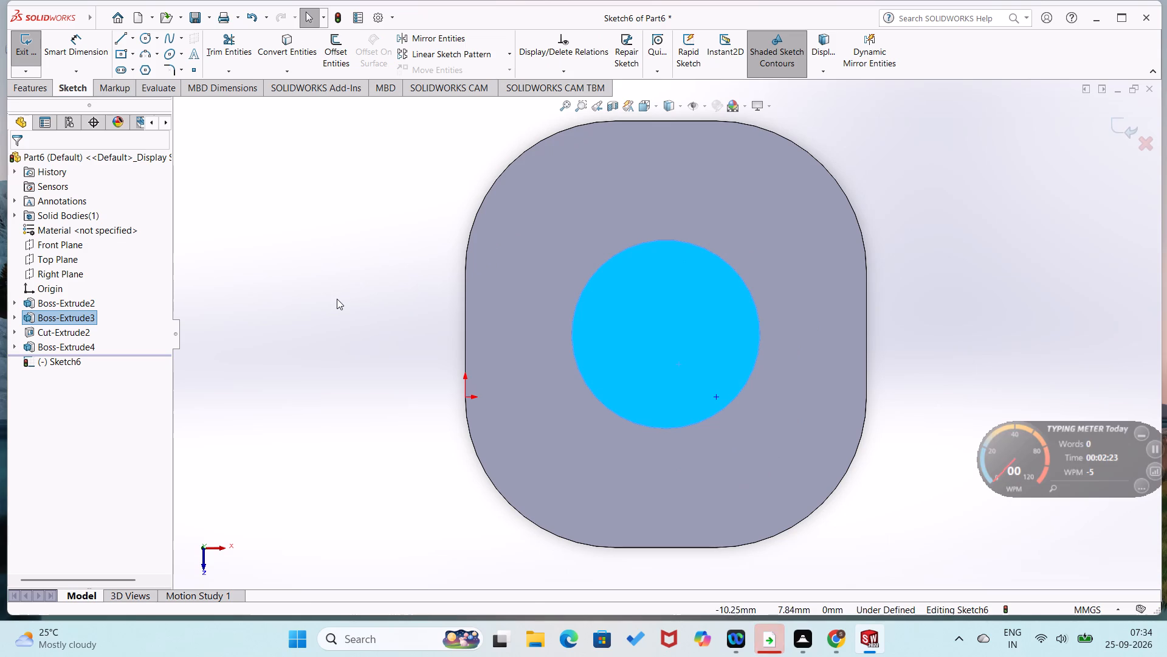
right_click_drag(323, 301, 400, 334)
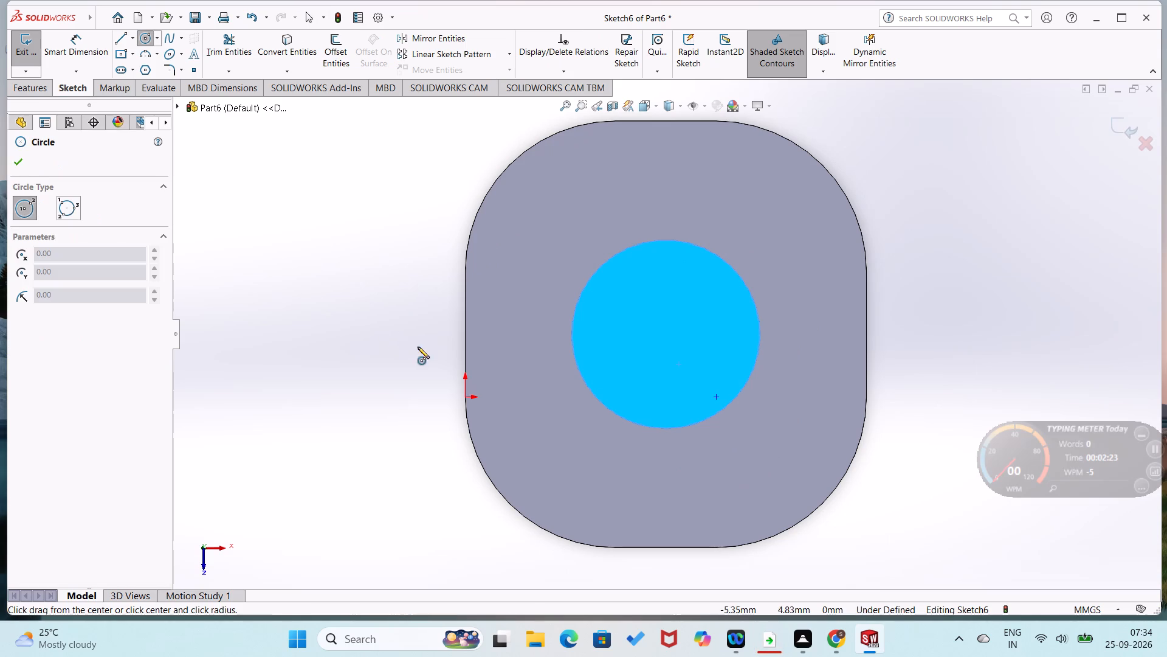
left_click(663, 332)
left_click(681, 377)
Dimension the new circle's diameter as 6 mm.
right_click_drag(704, 365, 737, 280)
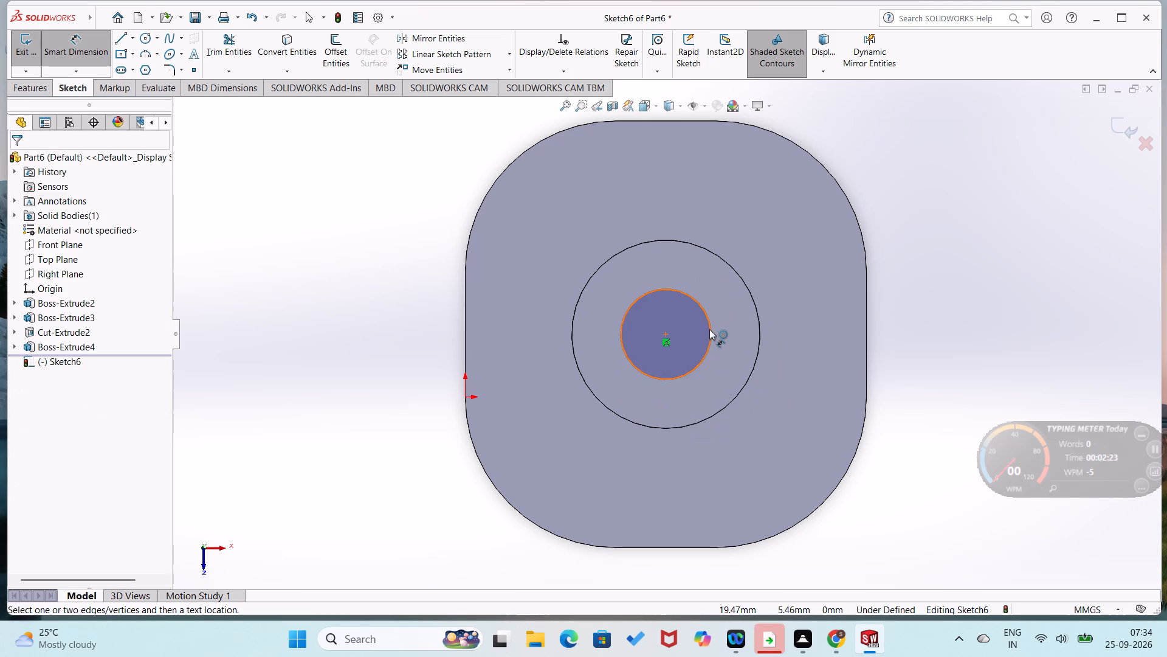
left_click(708, 331)
left_click(728, 337)
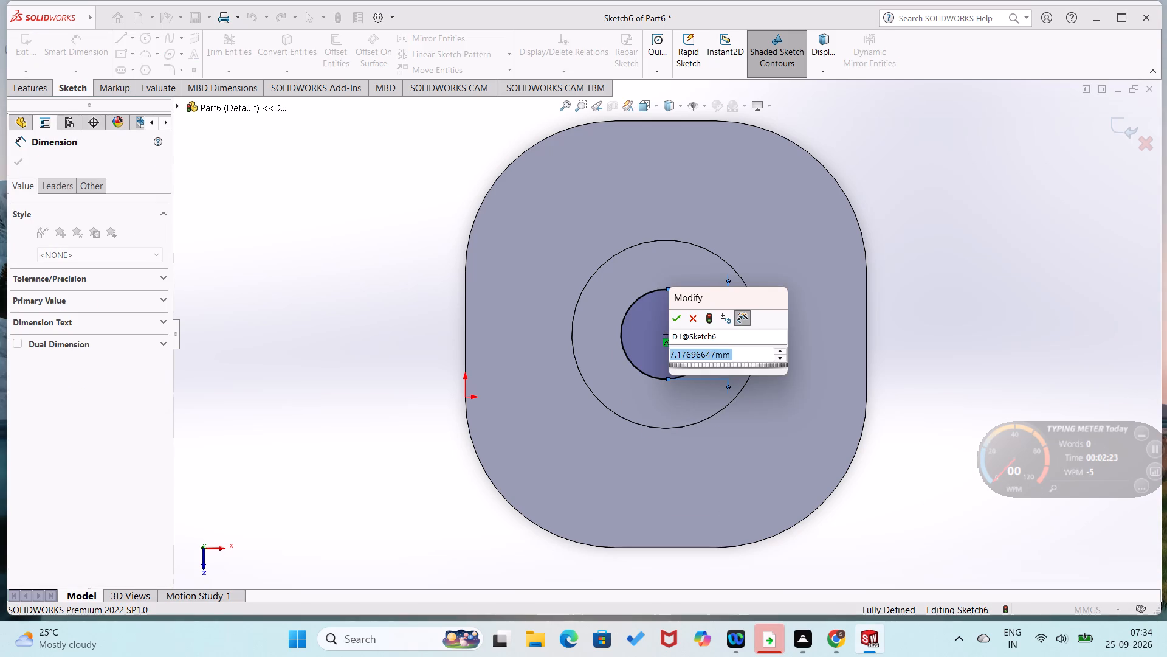
key("6")
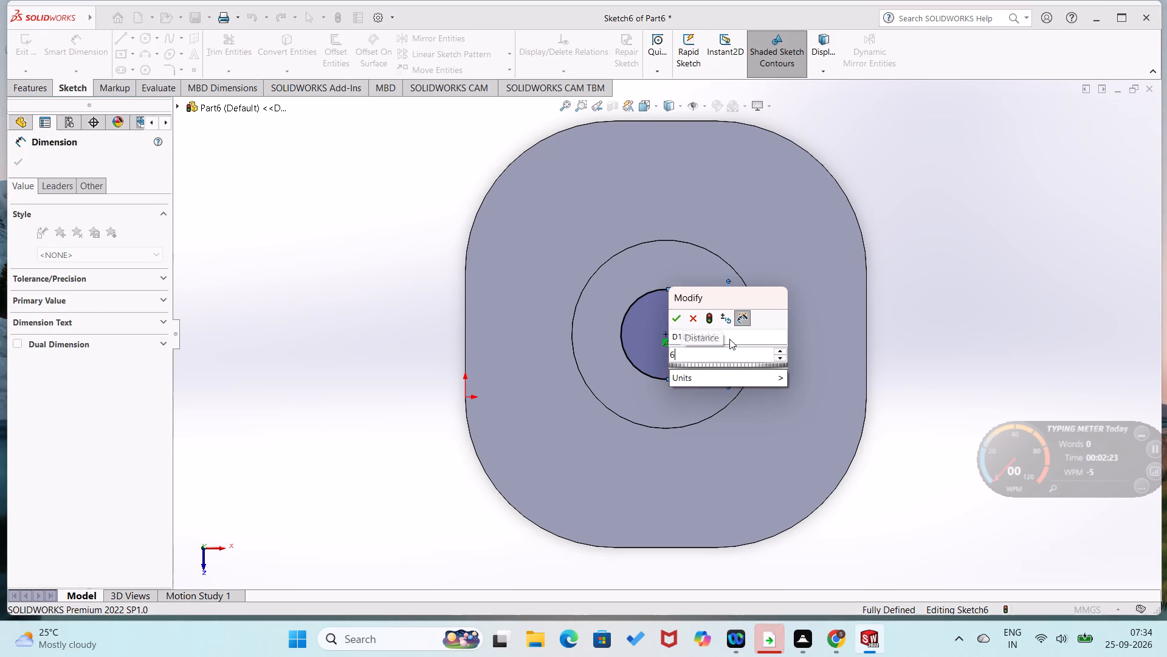
key("Return")
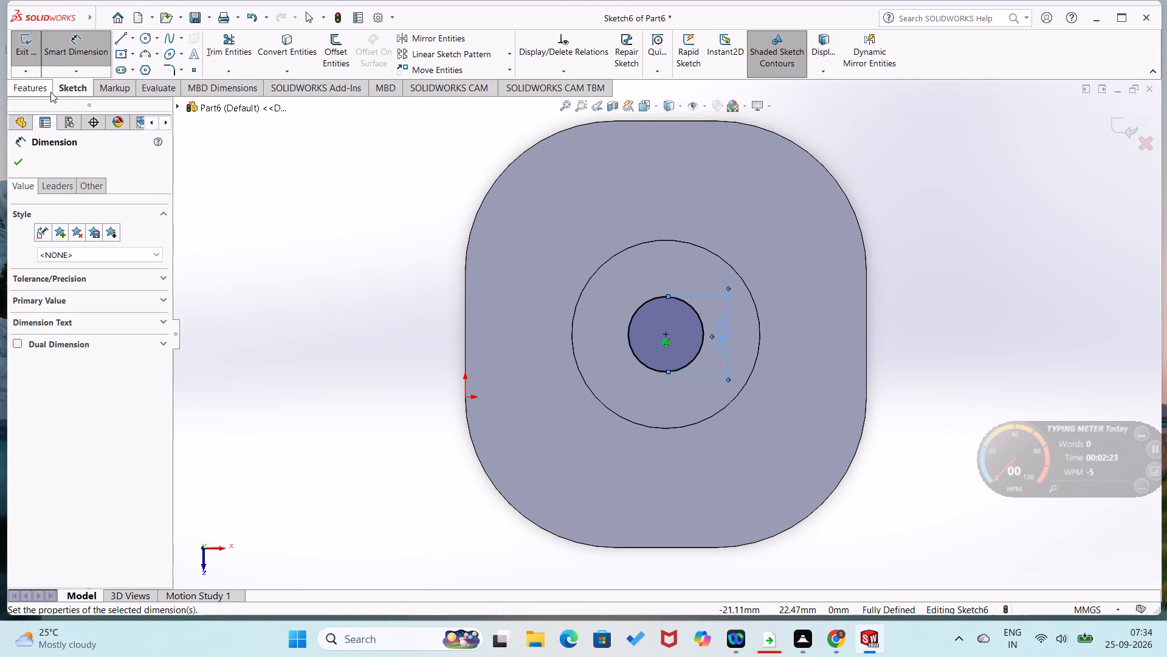
Cut the 6 mm circle through the boss and plate with an Extruded Cut set to Through All.
left_click(50, 92)
left_click(221, 56)
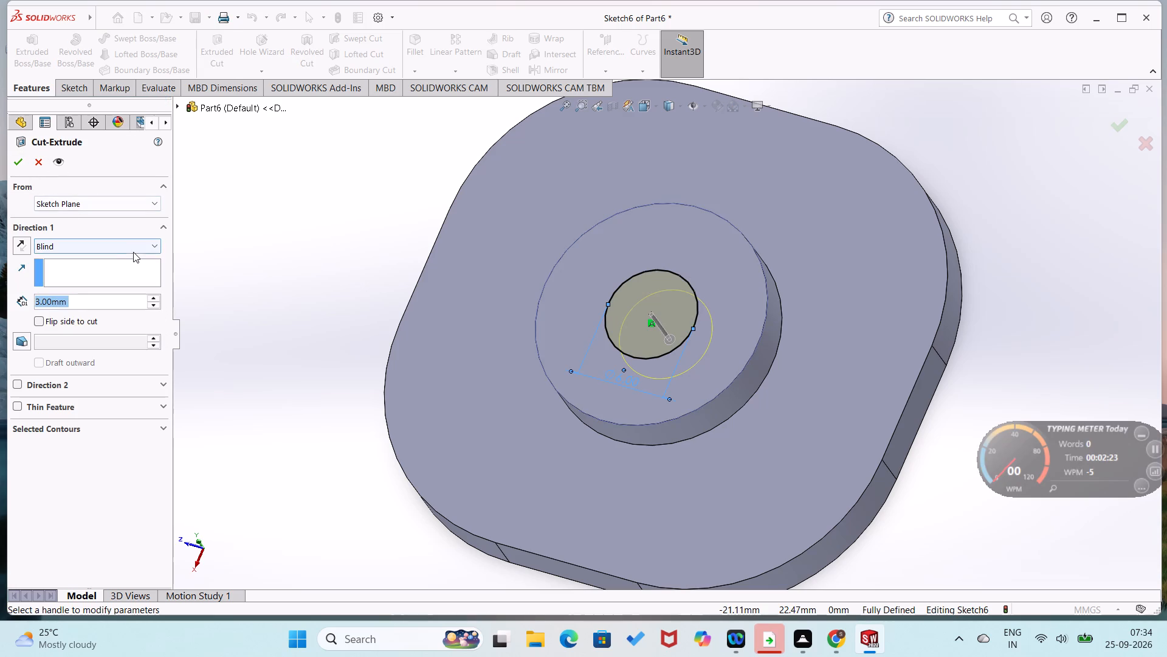
left_click(154, 243)
left_click(157, 273)
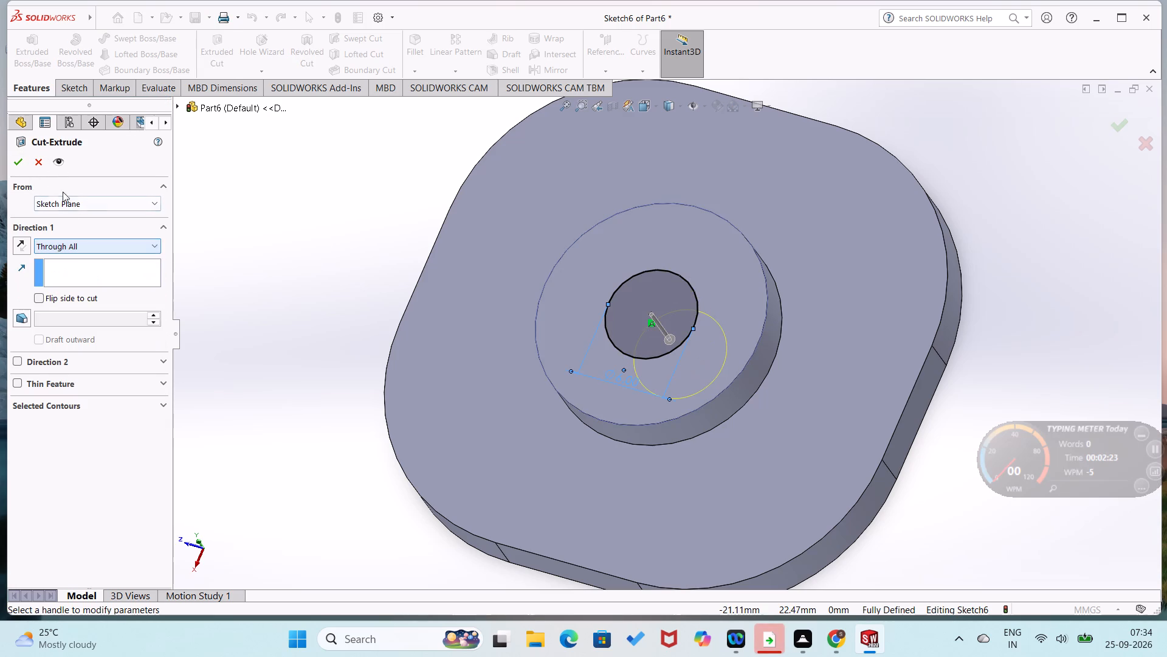
left_click(24, 160)
left_click(228, 238)
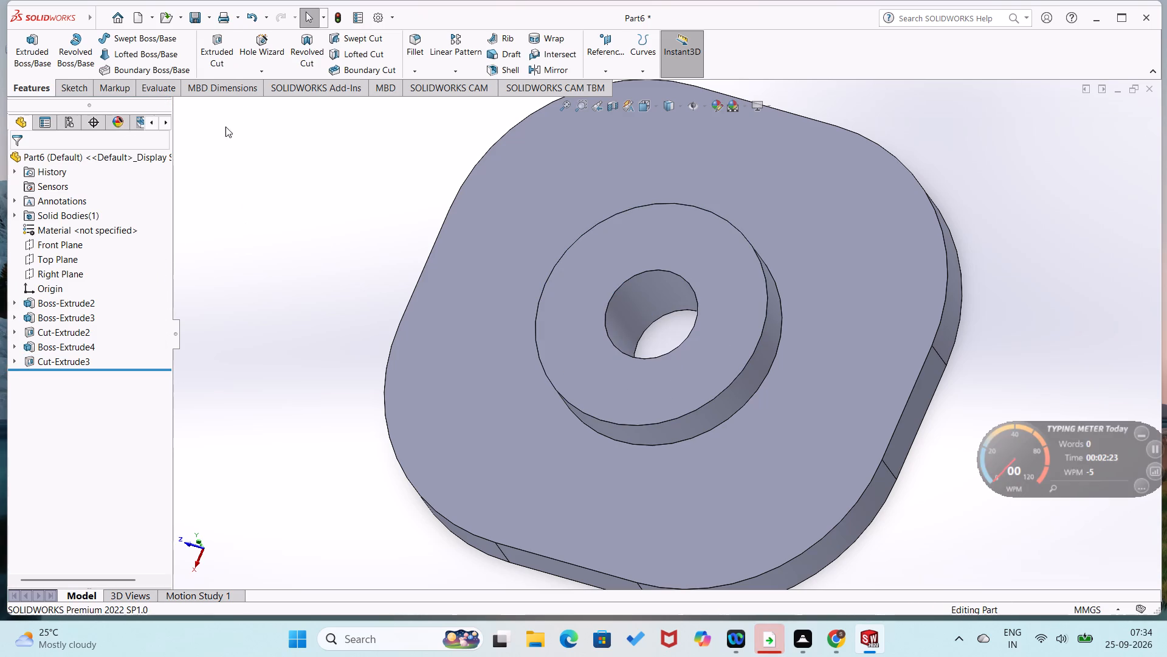
Fillet the top edge of the 6 mm hole with a 3 mm radius.
left_click(414, 73)
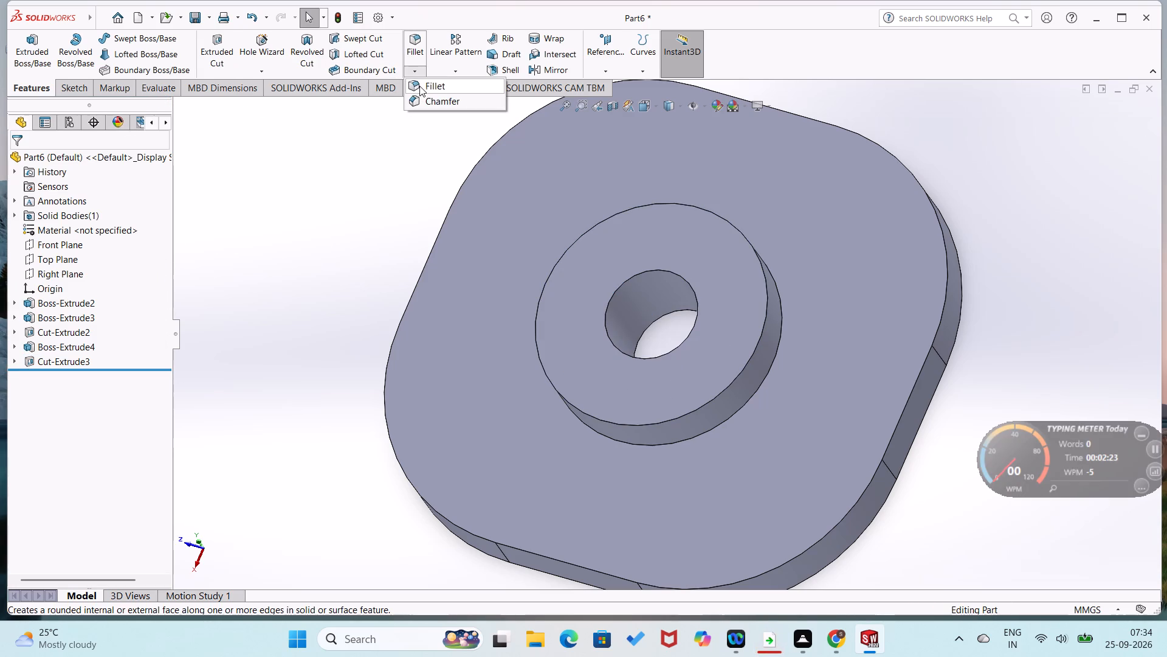
left_click(419, 86)
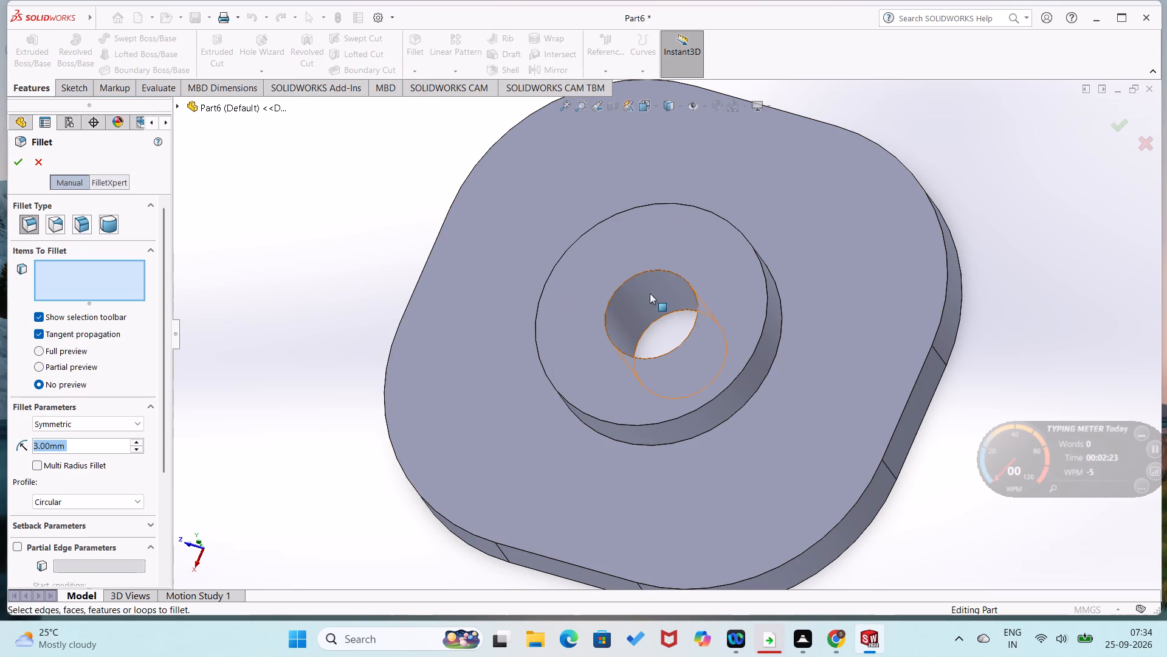
left_click(632, 279)
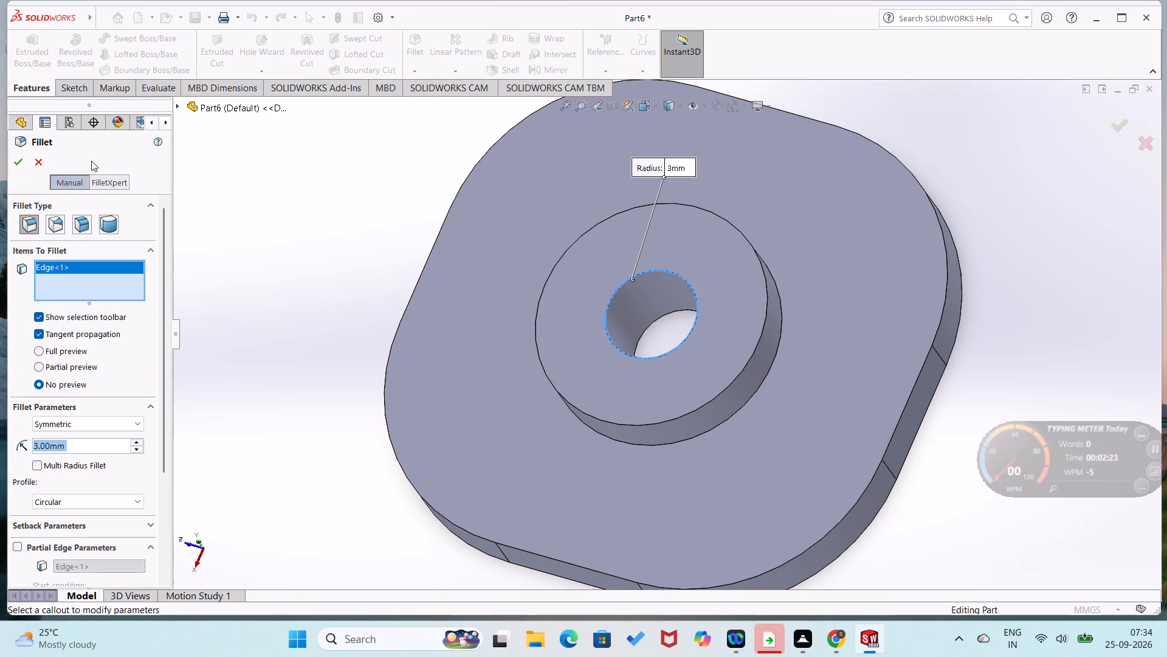
left_click(15, 161)
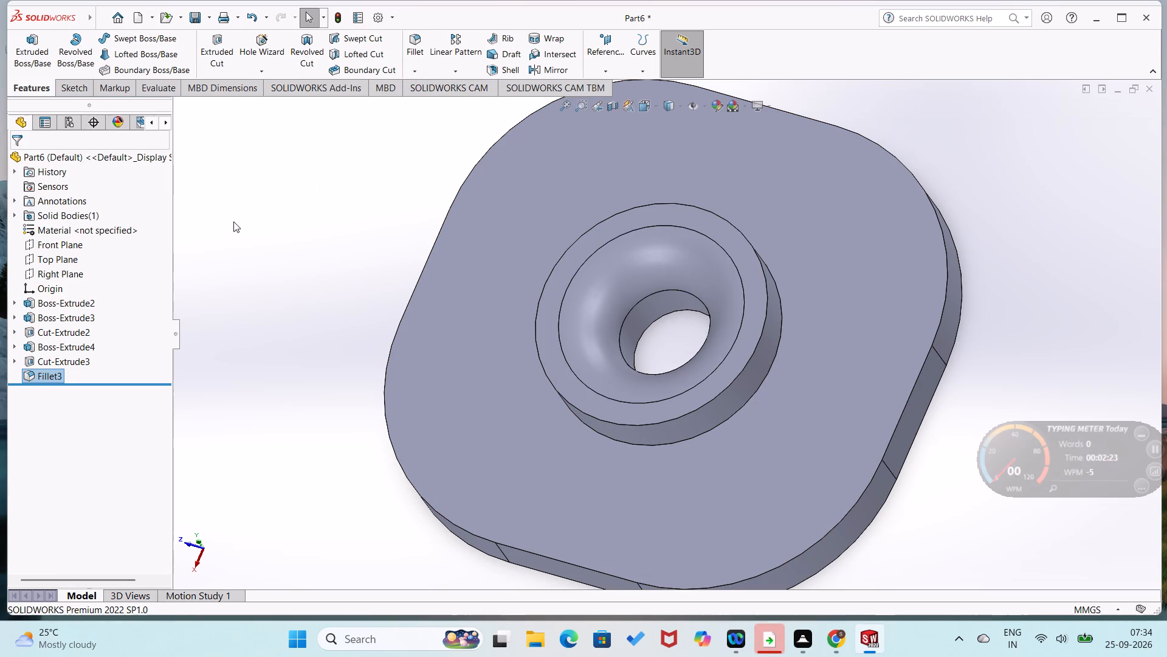
left_click(233, 221)
Start a sketch on the plate's top face around the boss.
scroll(364, 266, "up", 2)
scroll(418, 261, "up", 1)
middle_click_drag(419, 262, 457, 272)
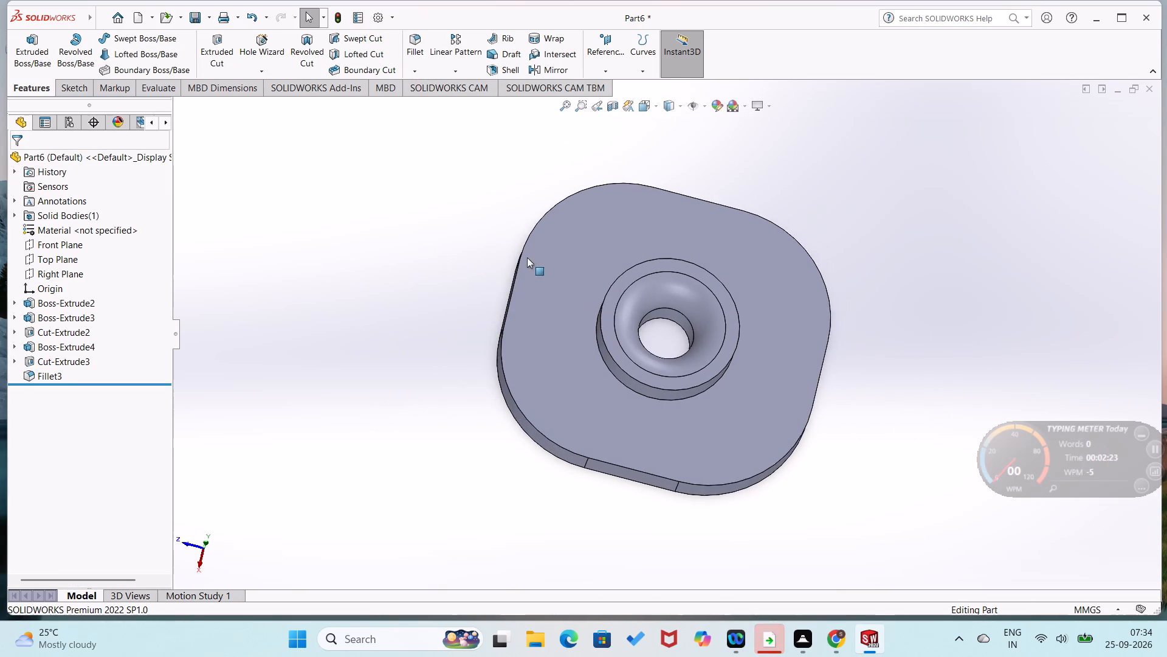
right_click(540, 254)
left_click(573, 236)
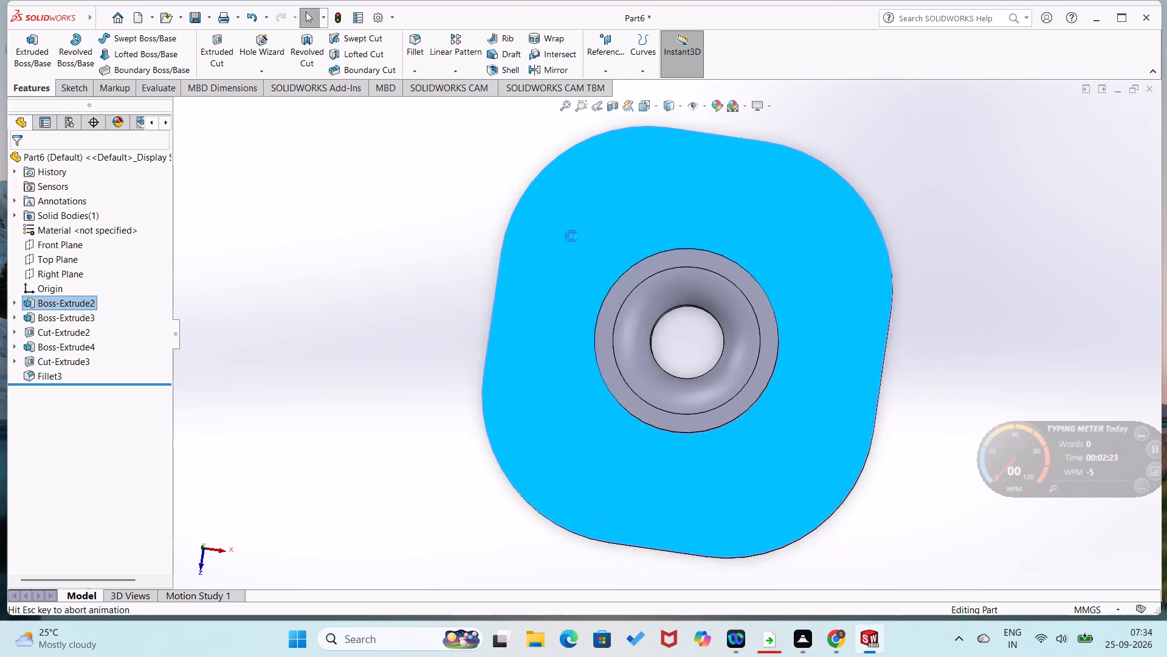
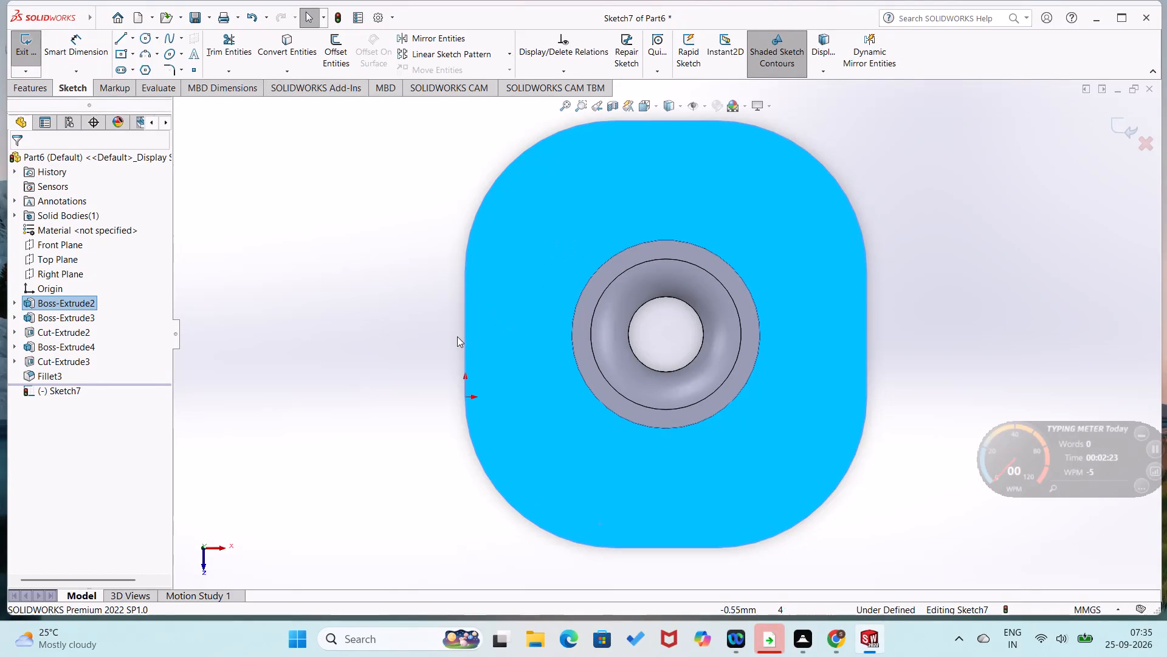
Sketch four circles of about 1.2 to 1.6 mm radius around the boss, one near each rounded corner of the plate.
right_click_drag(339, 335, 339, 343)
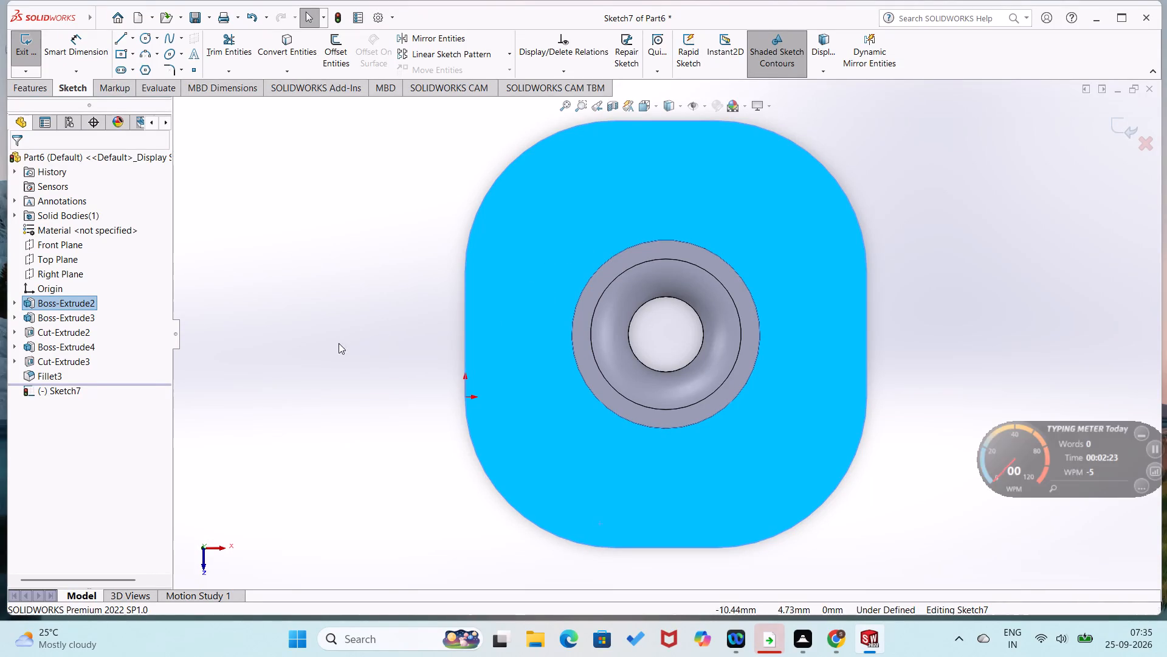
right_click_drag(339, 343, 391, 355)
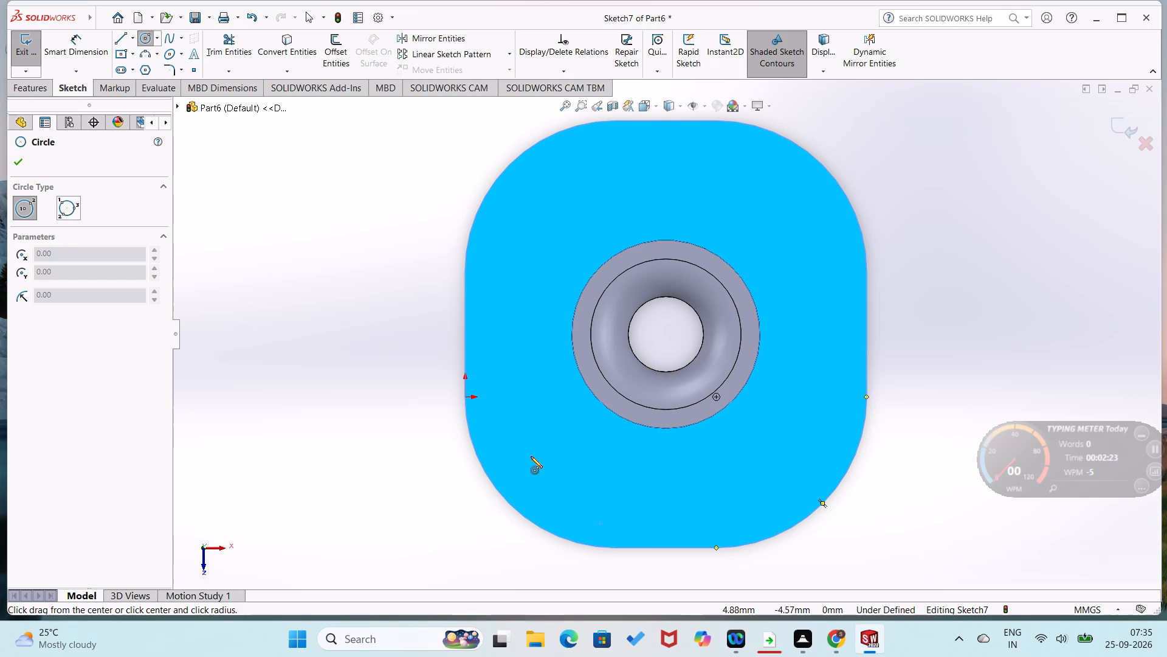
left_click(561, 464)
left_click(566, 478)
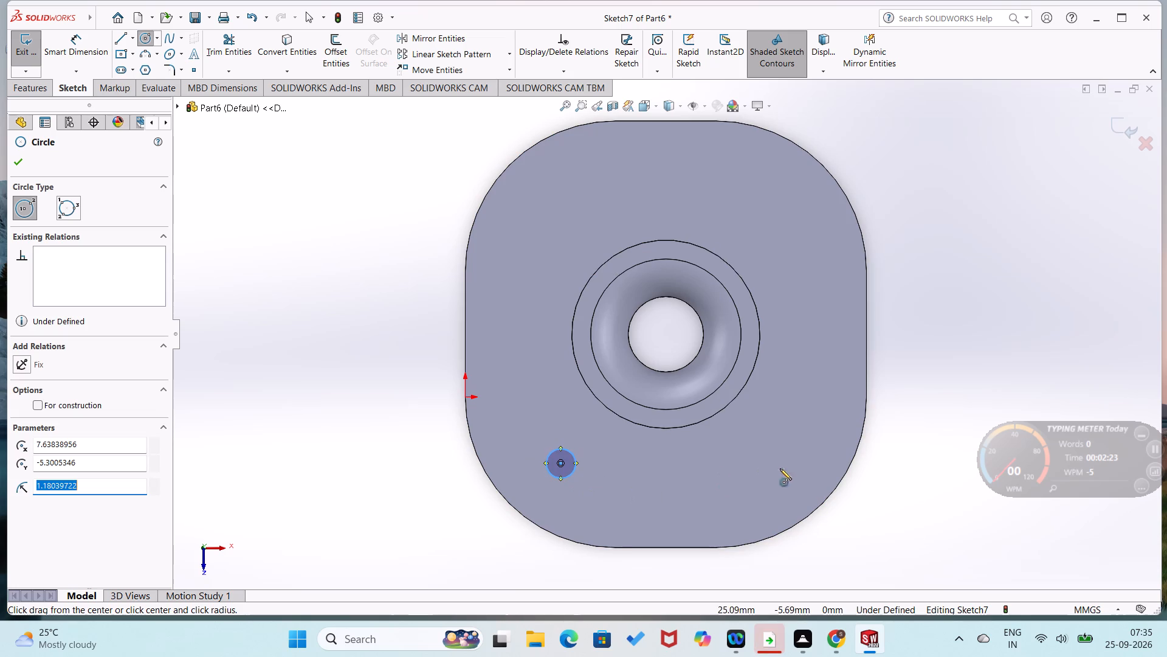
left_click(797, 466)
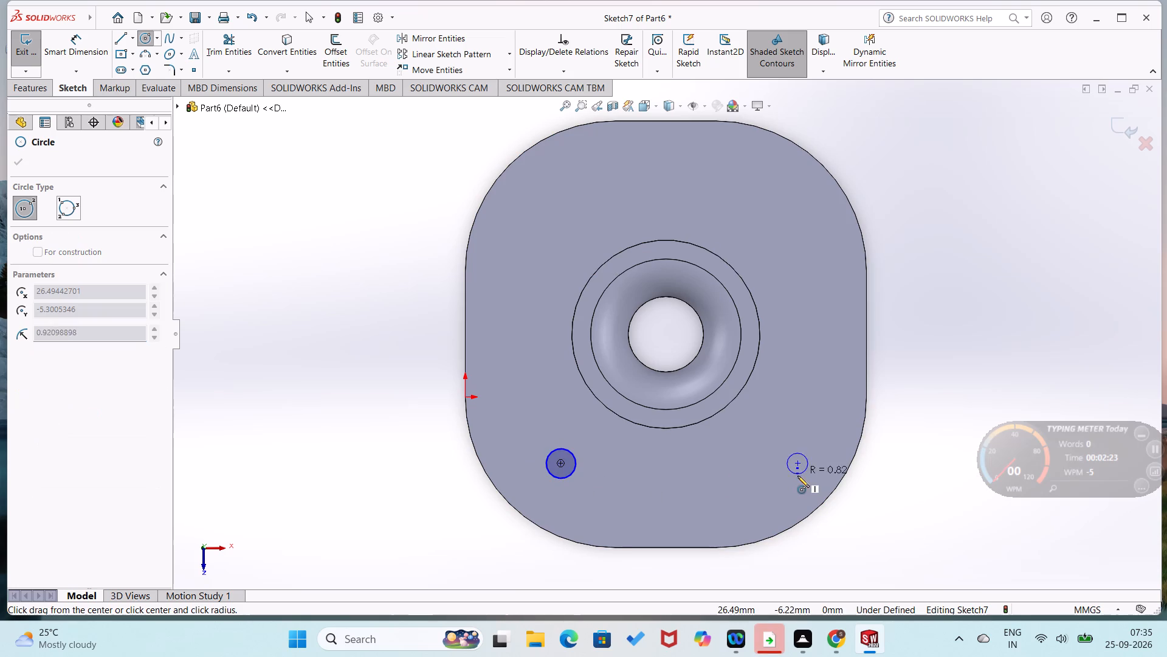
left_click(797, 479)
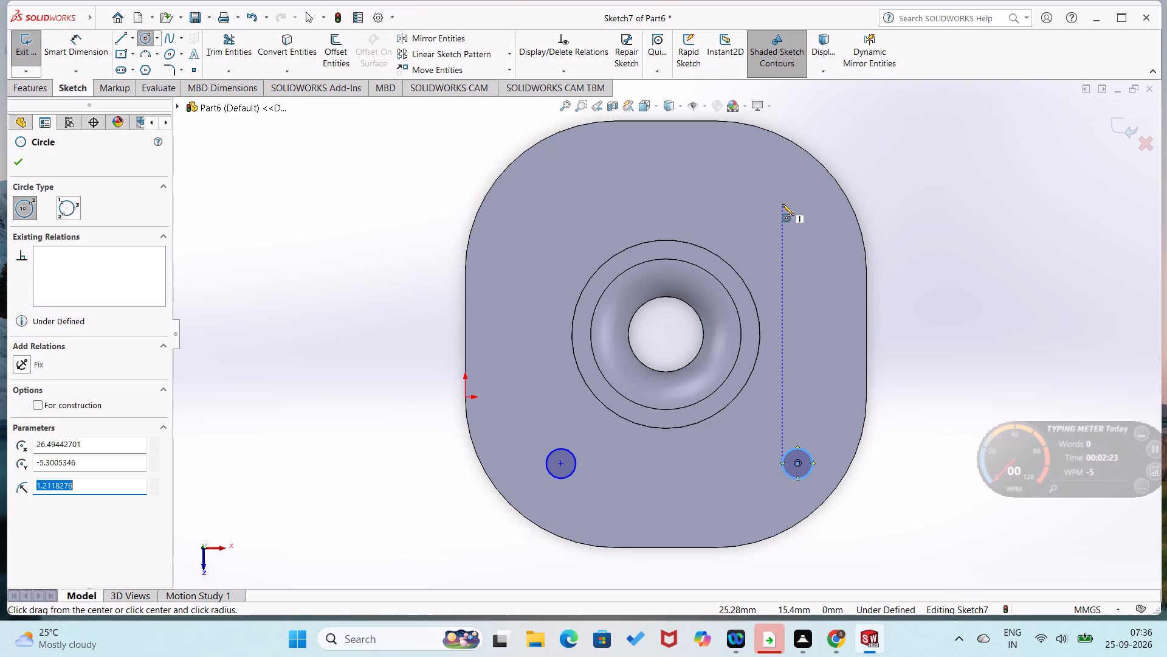
left_click(782, 204)
left_click(785, 224)
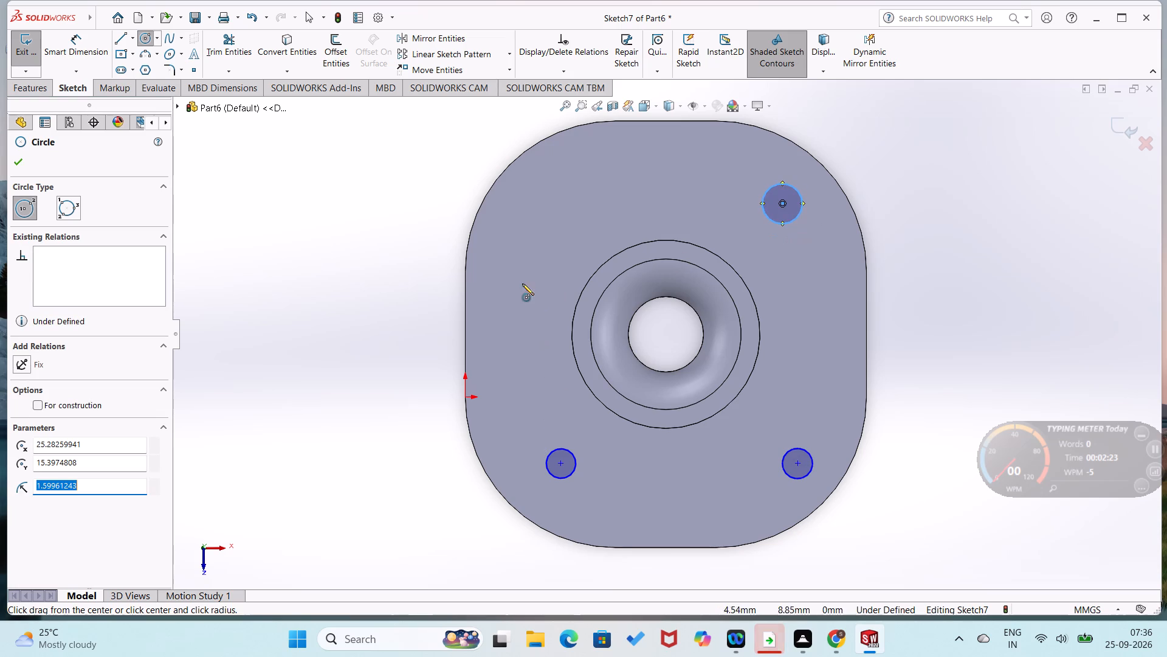
left_click(562, 206)
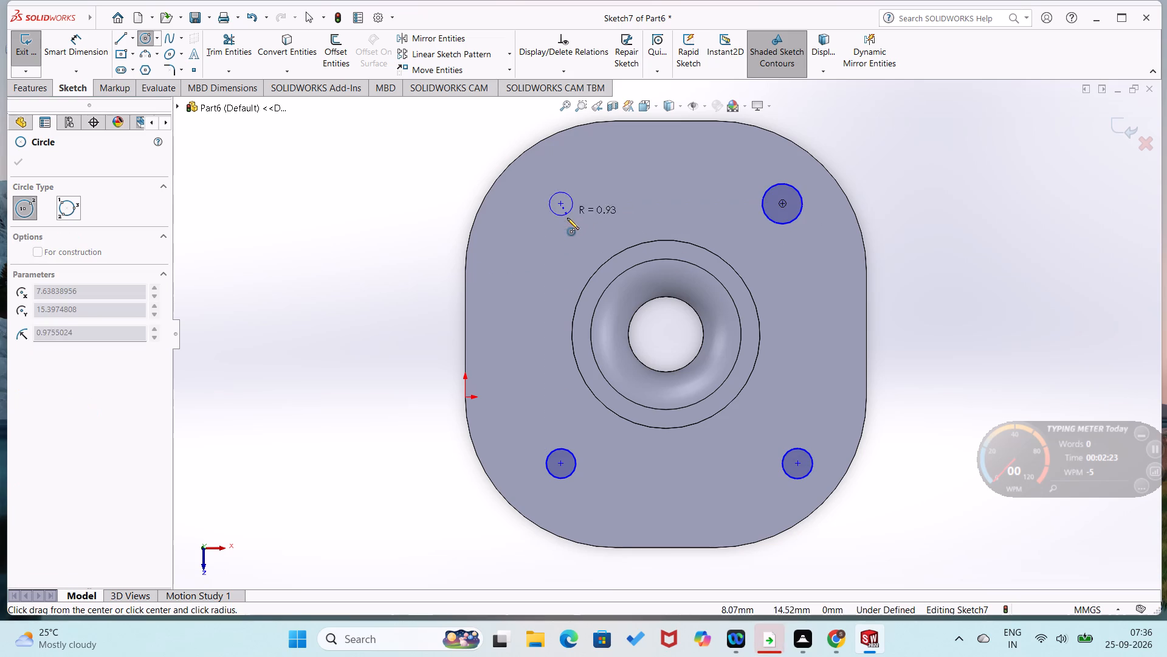
left_click(568, 220)
Dimension the lower-left circle's diameter as 6 mm.
right_click_drag(470, 339, 450, 259)
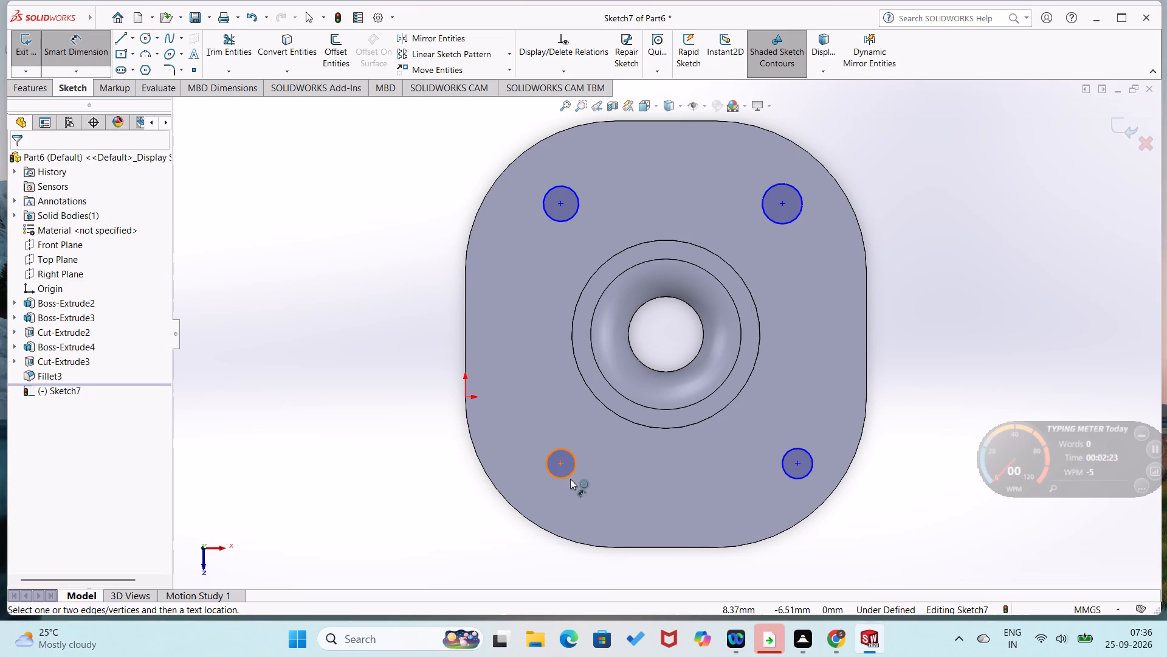
left_click(567, 476)
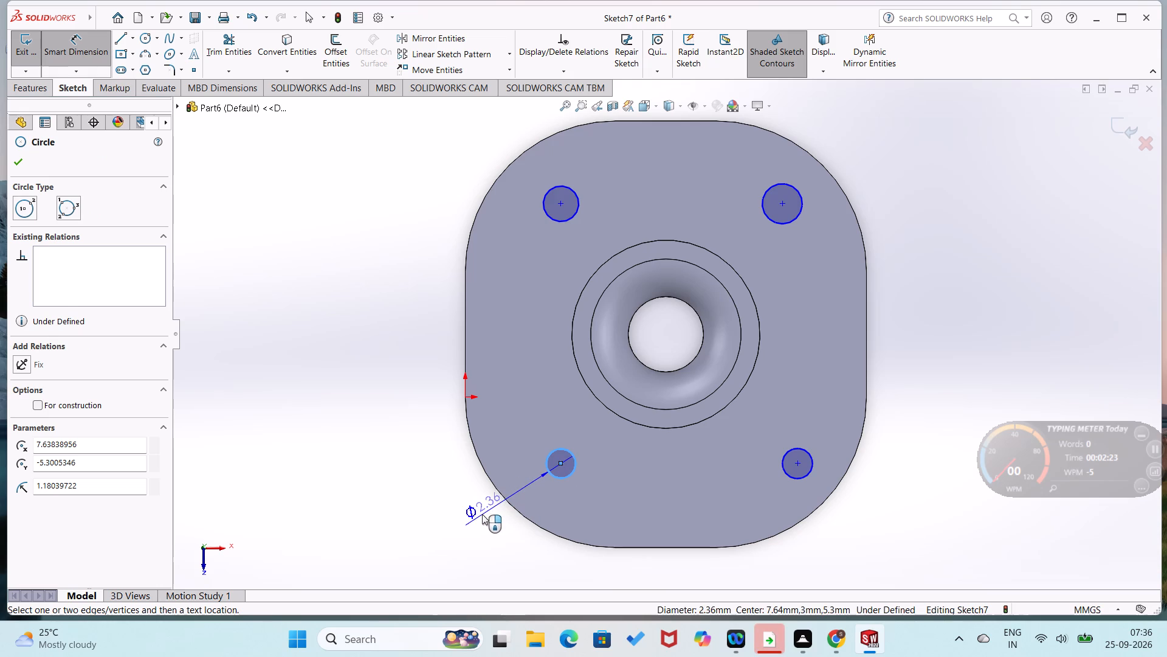
left_click(482, 514)
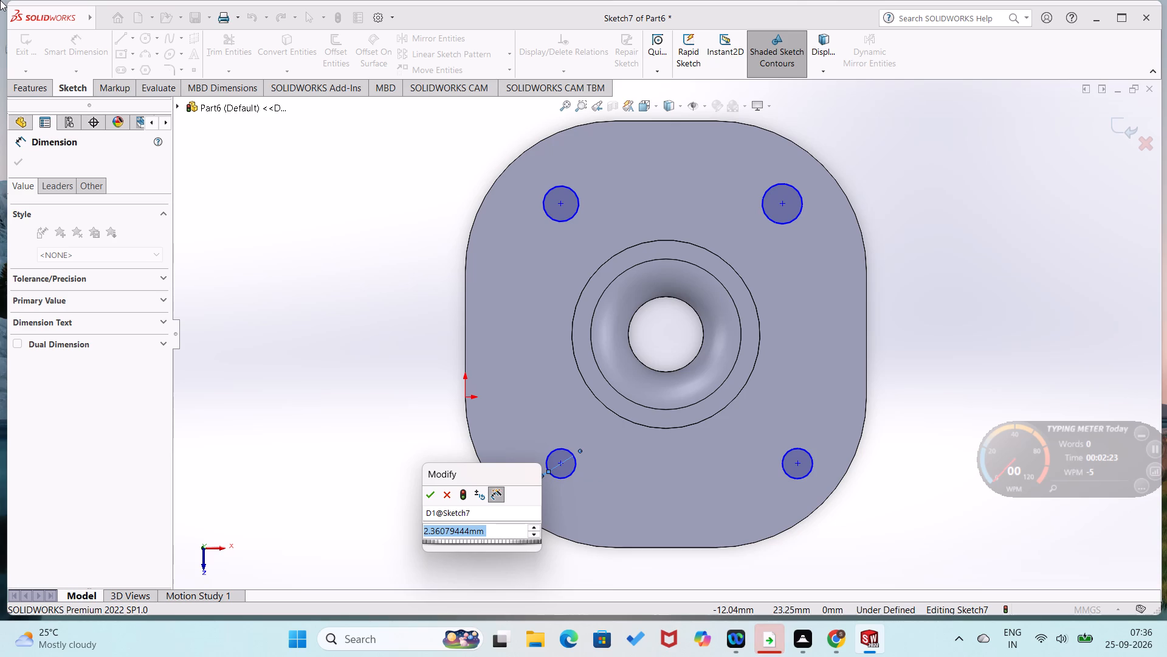
key("6")
key("Return")
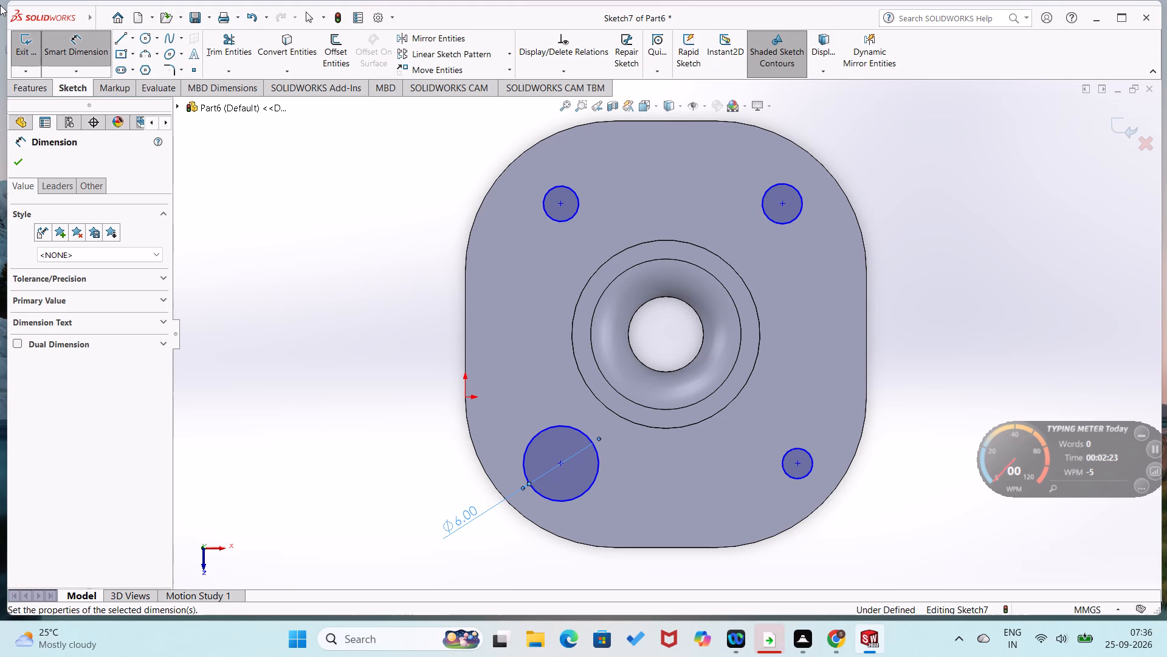
Set the lower-left circle's diameter to 5 mm.
double_click(463, 520)
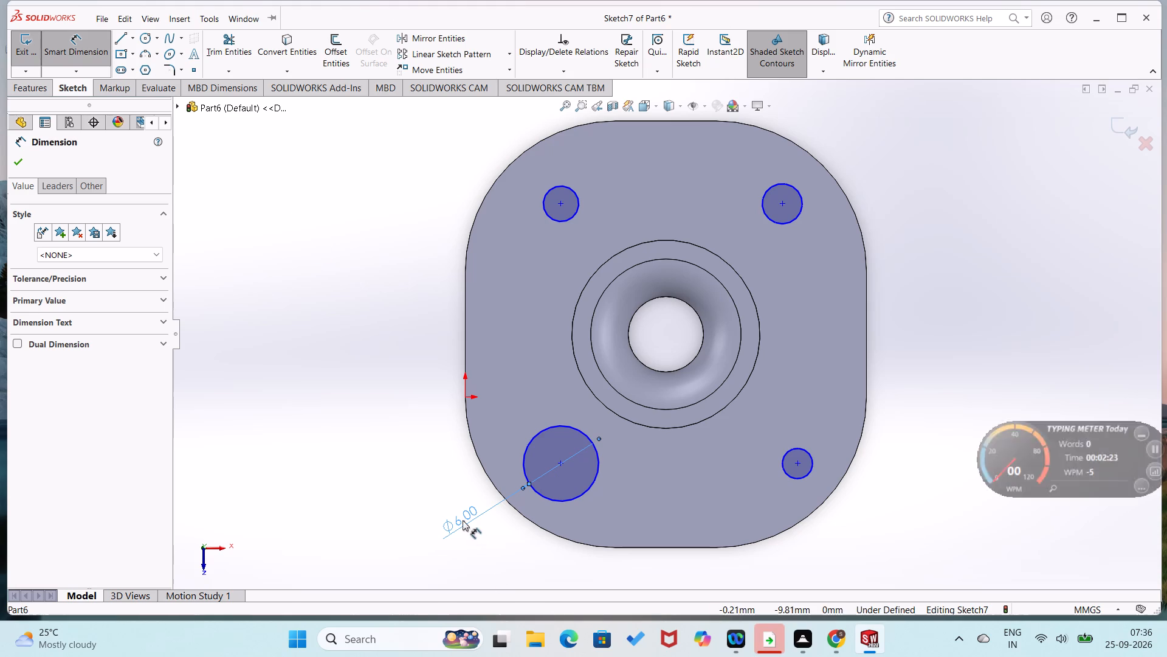
key("5")
key("Return")
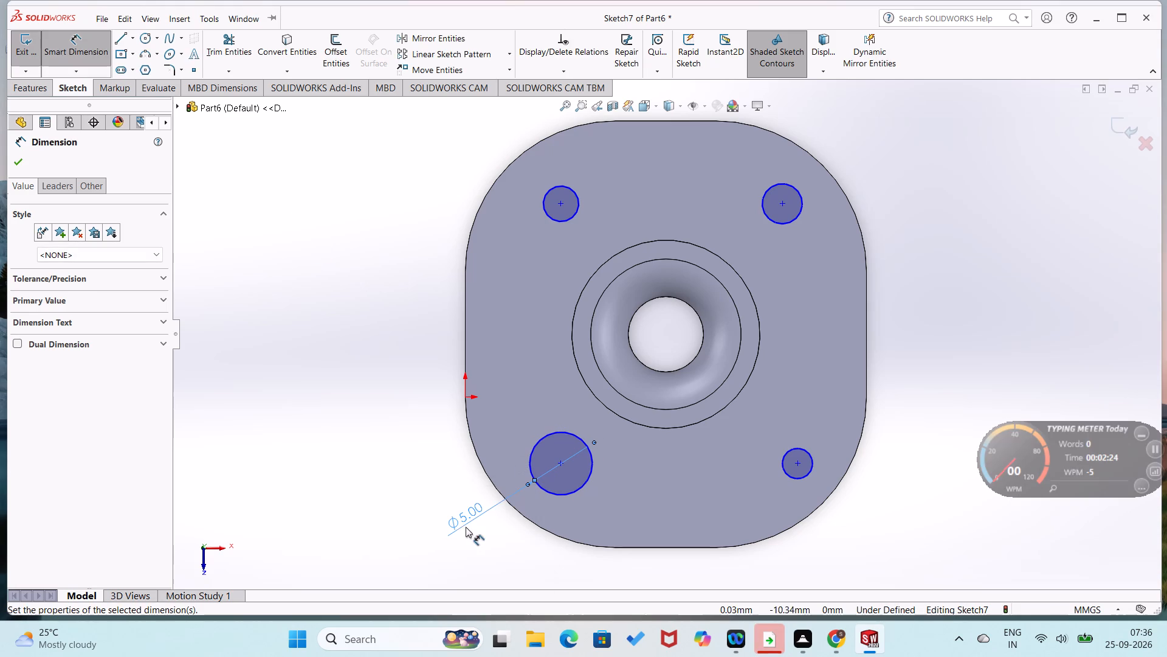
left_click(380, 561)
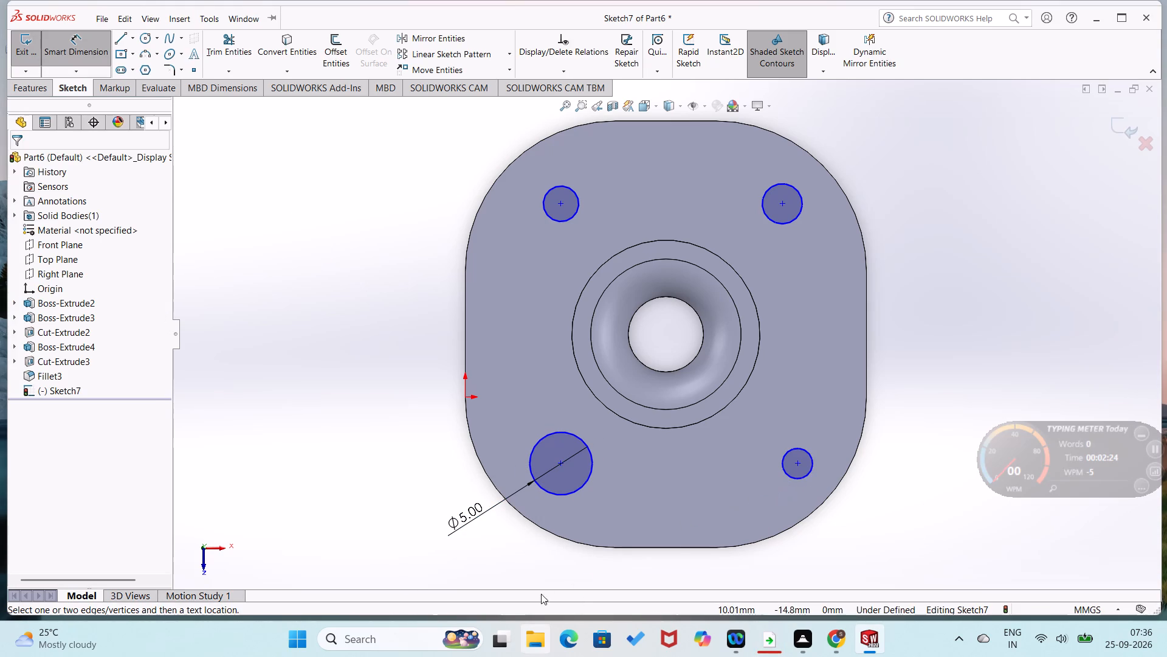
key("Escape")
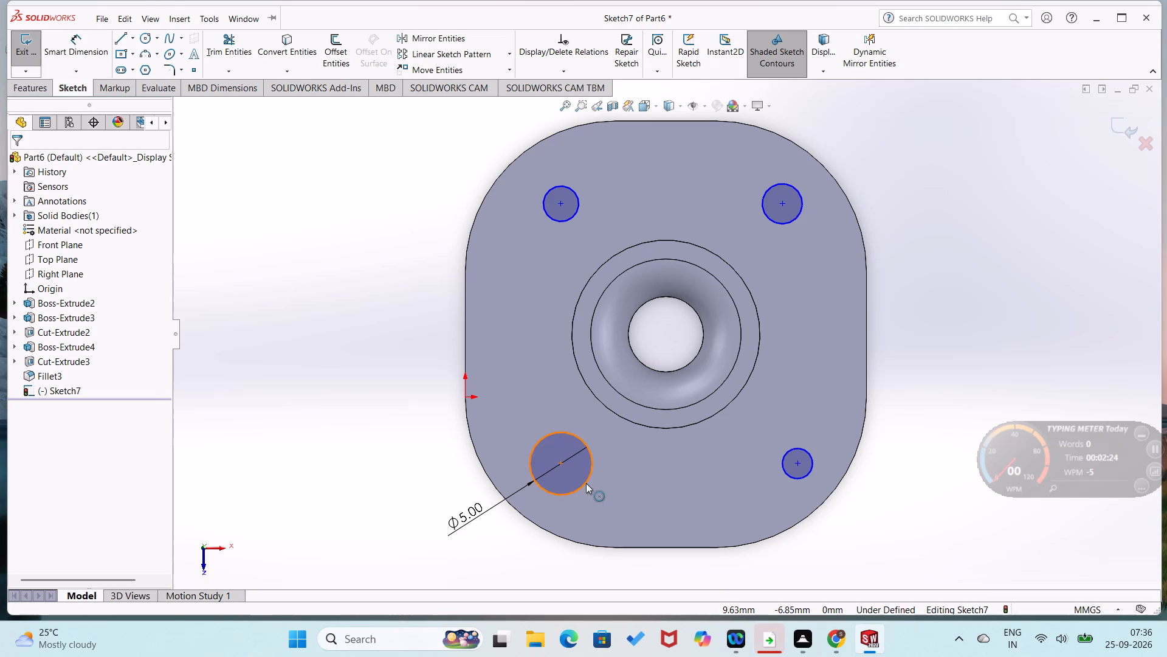
Add an Equal relation between all four corner circles.
left_click(586, 483)
key("Escape")
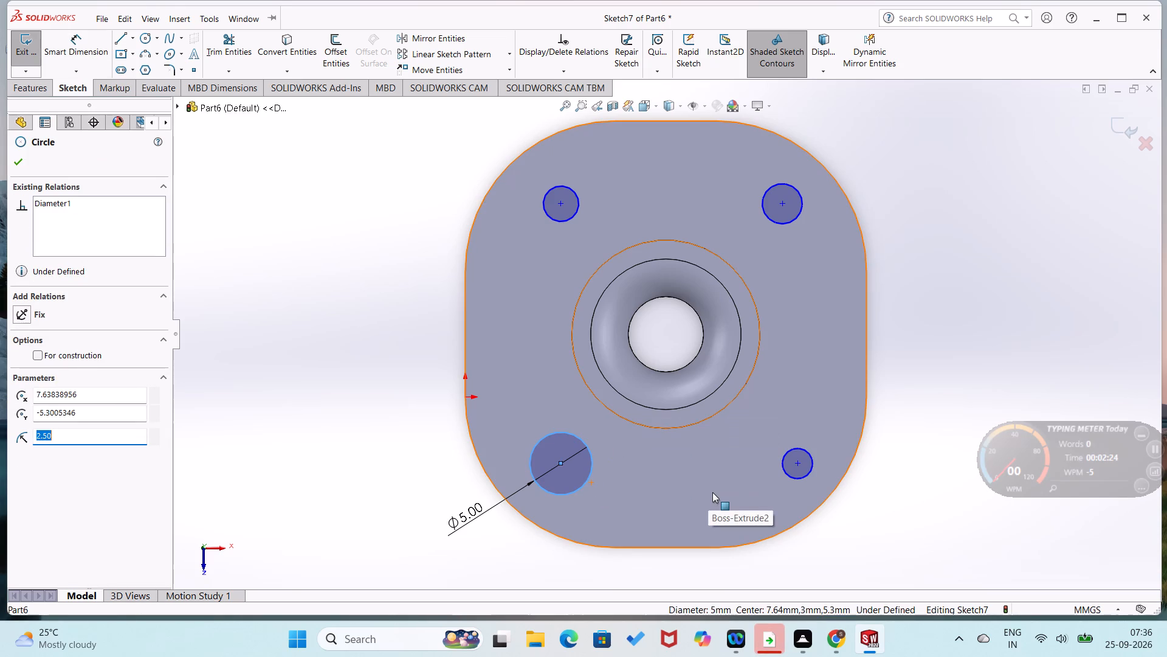
left_click(788, 471, "ctrl")
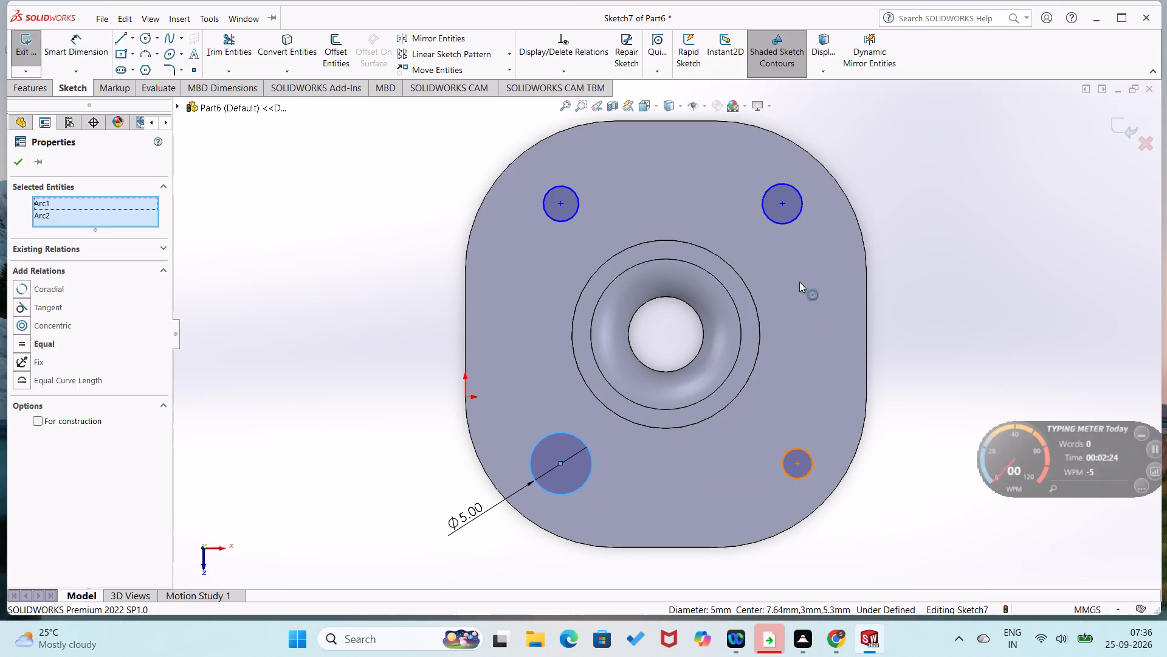
left_click(793, 220, "ctrl")
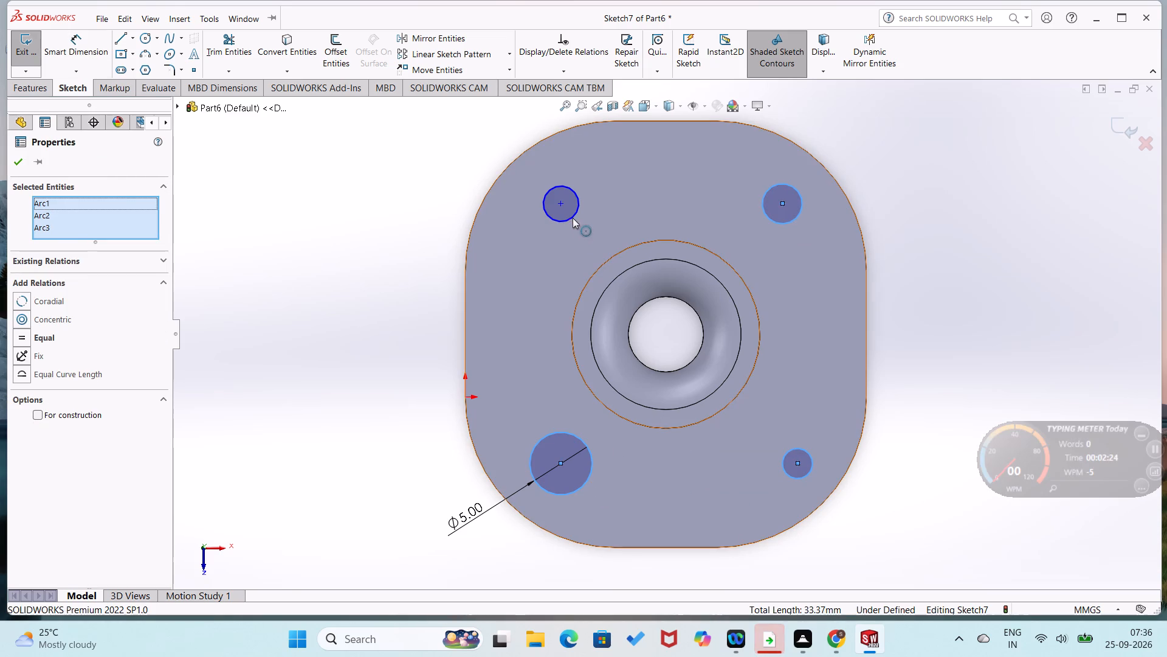
left_click(572, 216, "ctrl")
left_click(28, 353)
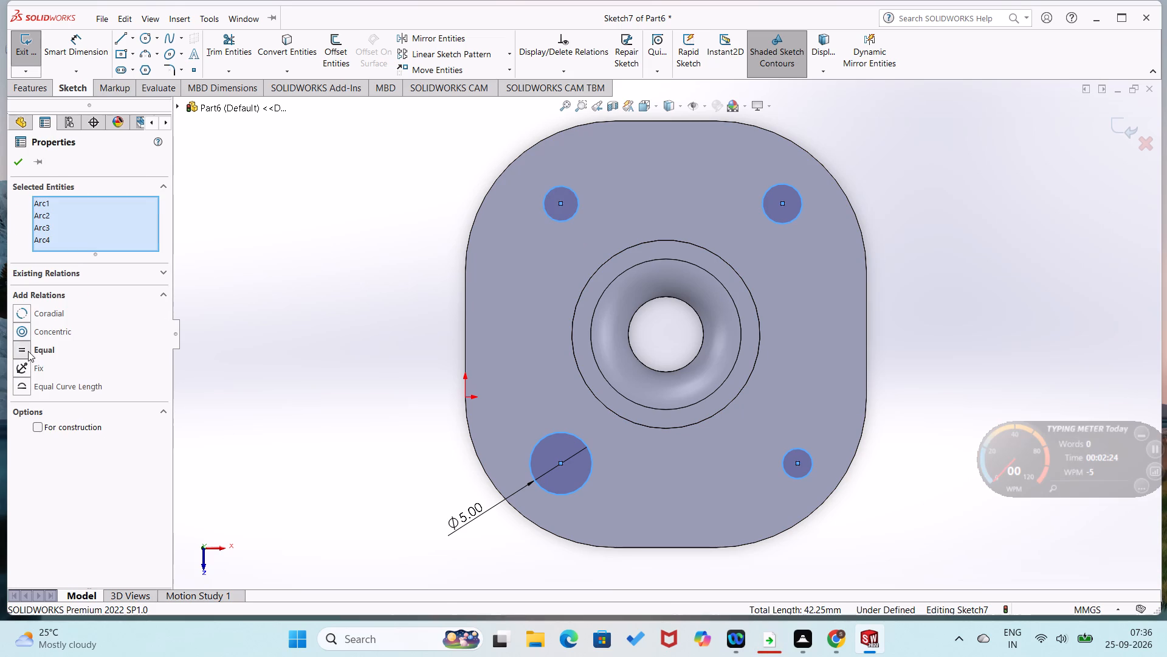
left_click(15, 161)
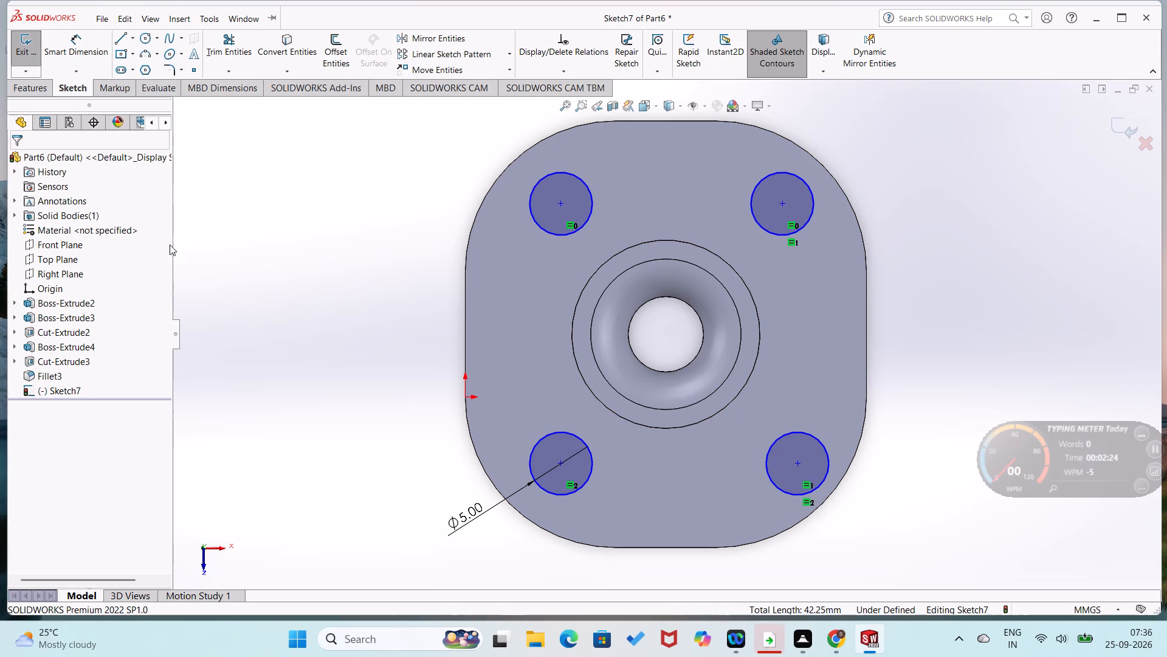
left_click(246, 285)
Add a Vertical relation between the centres of the lower-left and upper-left circles.
right_click_drag(326, 395, 332, 306)
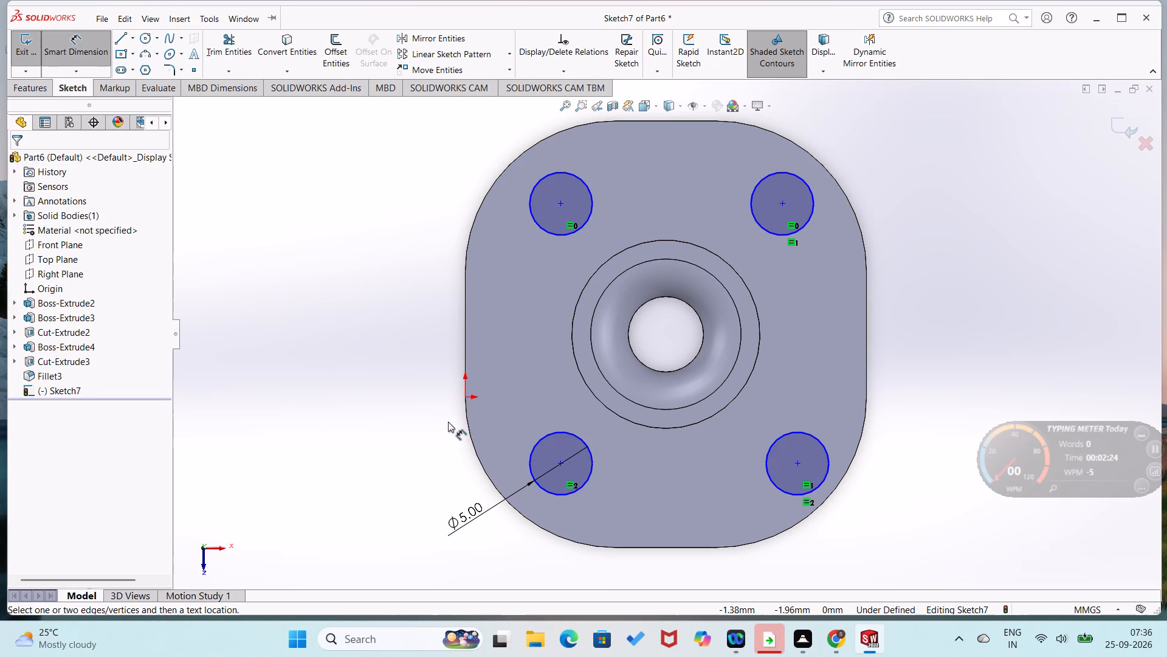
key("Escape")
left_click(562, 464)
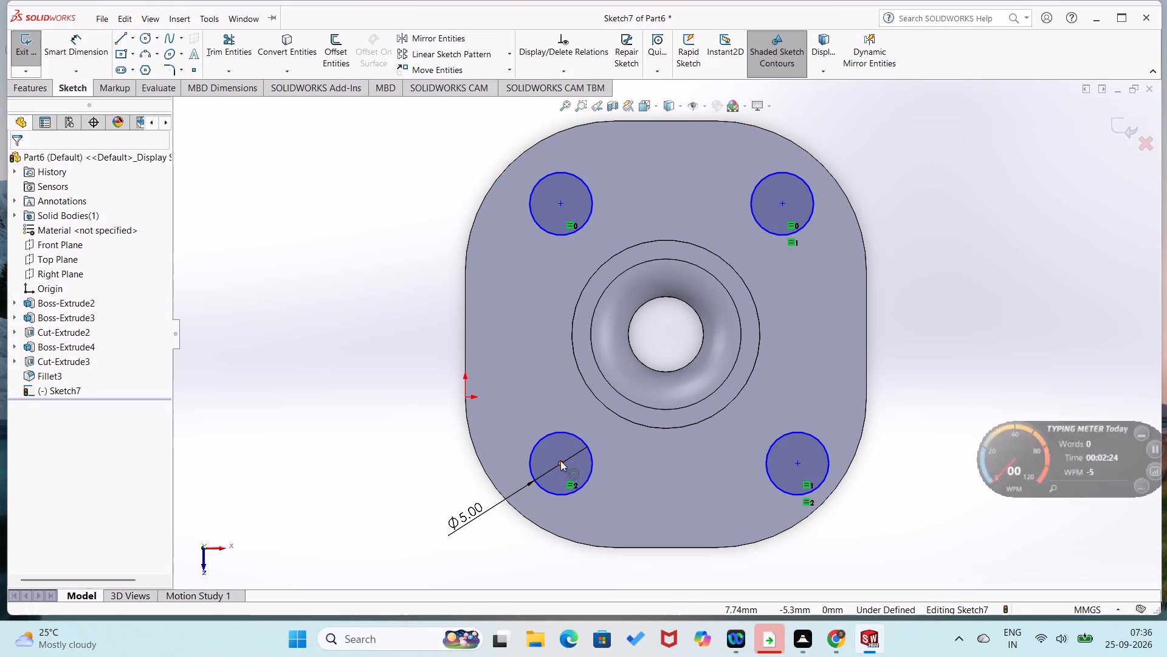
left_click(560, 201, "ctrl")
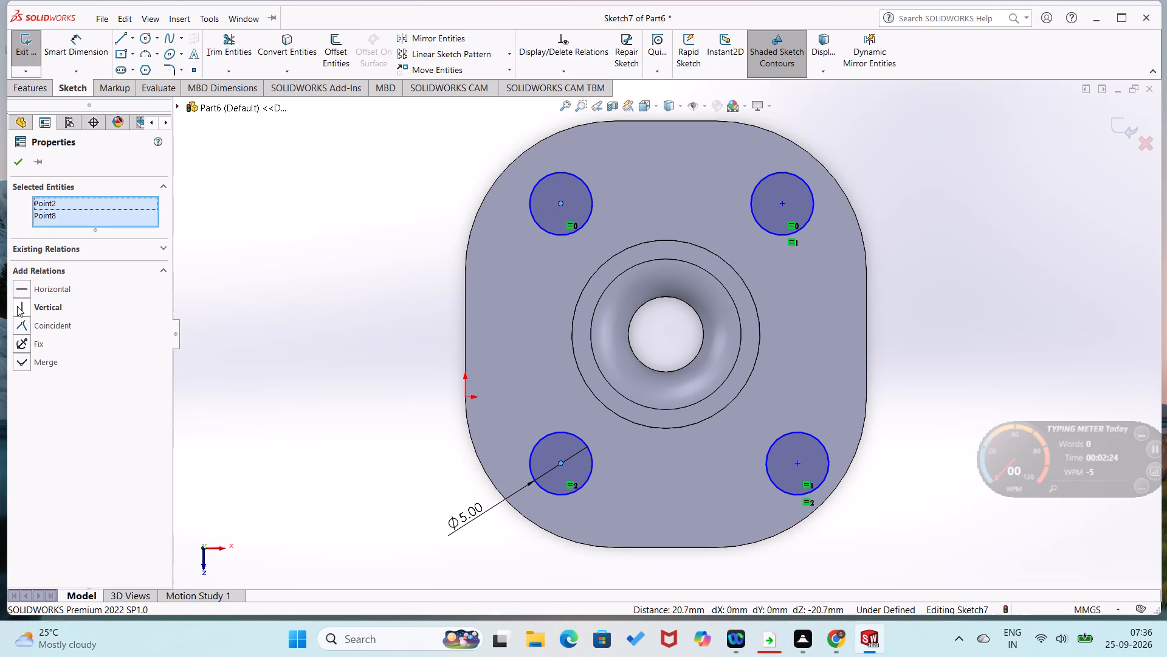
left_click(17, 307)
left_click(8, 164)
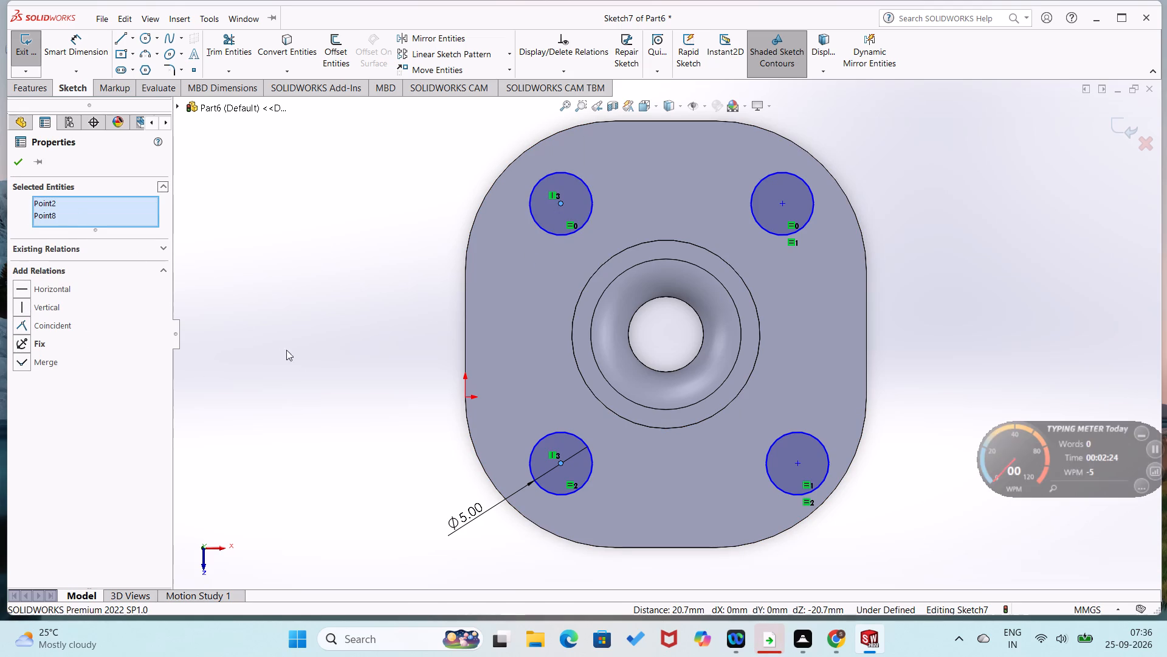
left_click(365, 397)
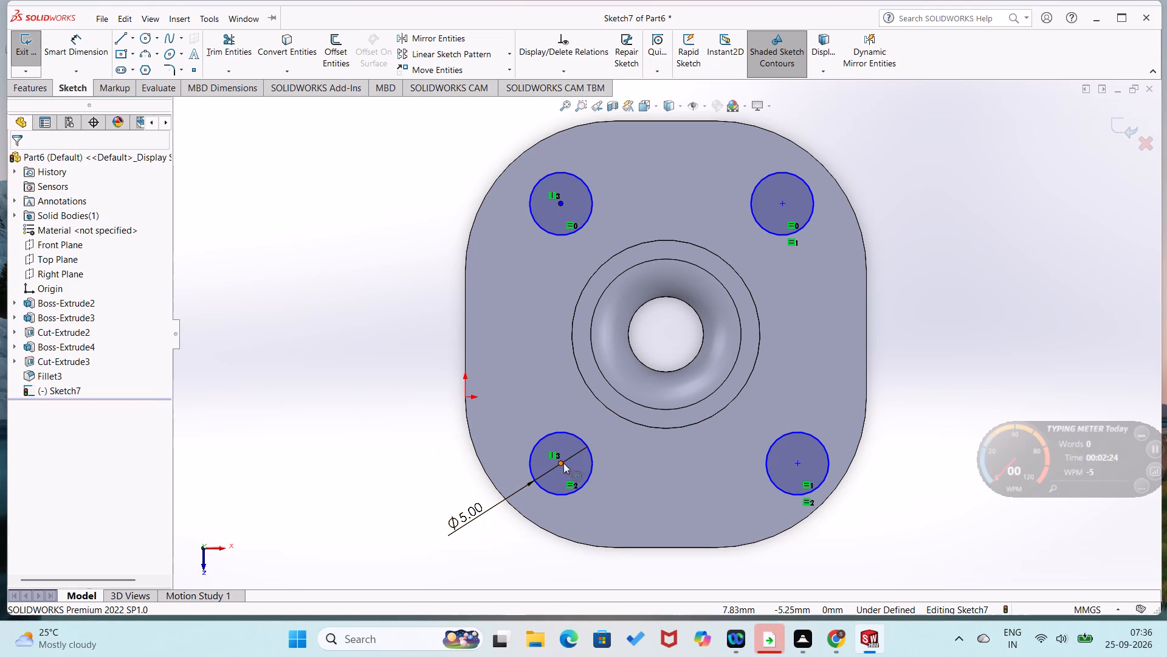
Add a Horizontal relation between the centres of the lower-left and lower-right circles.
left_click(562, 464)
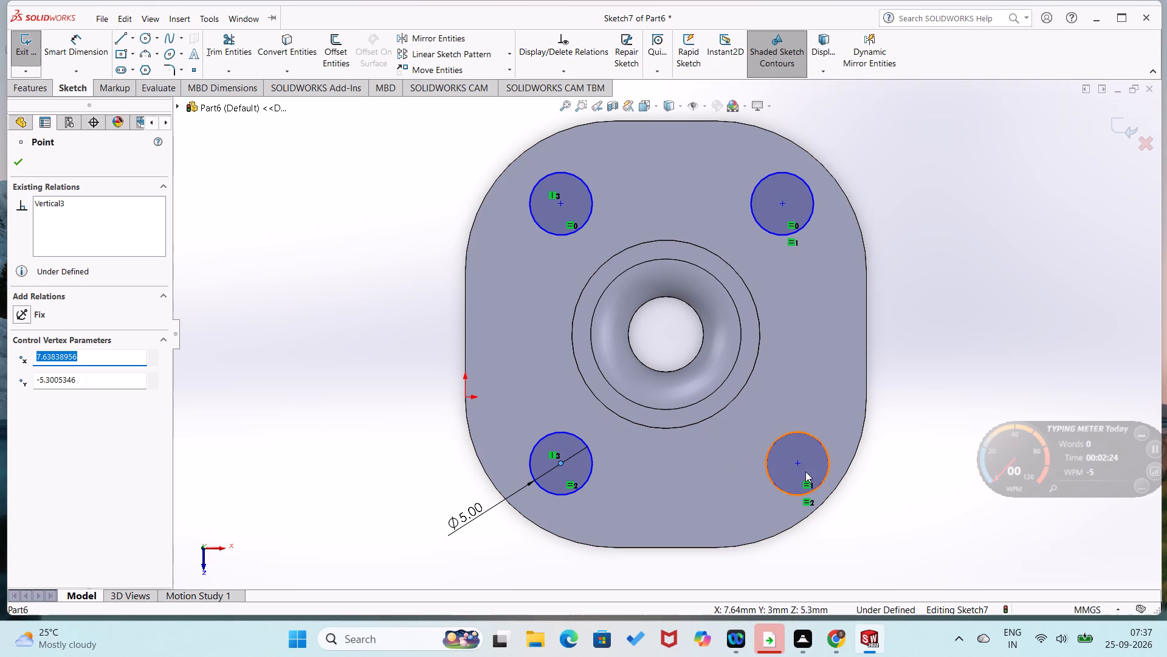
left_click(796, 464, "ctrl")
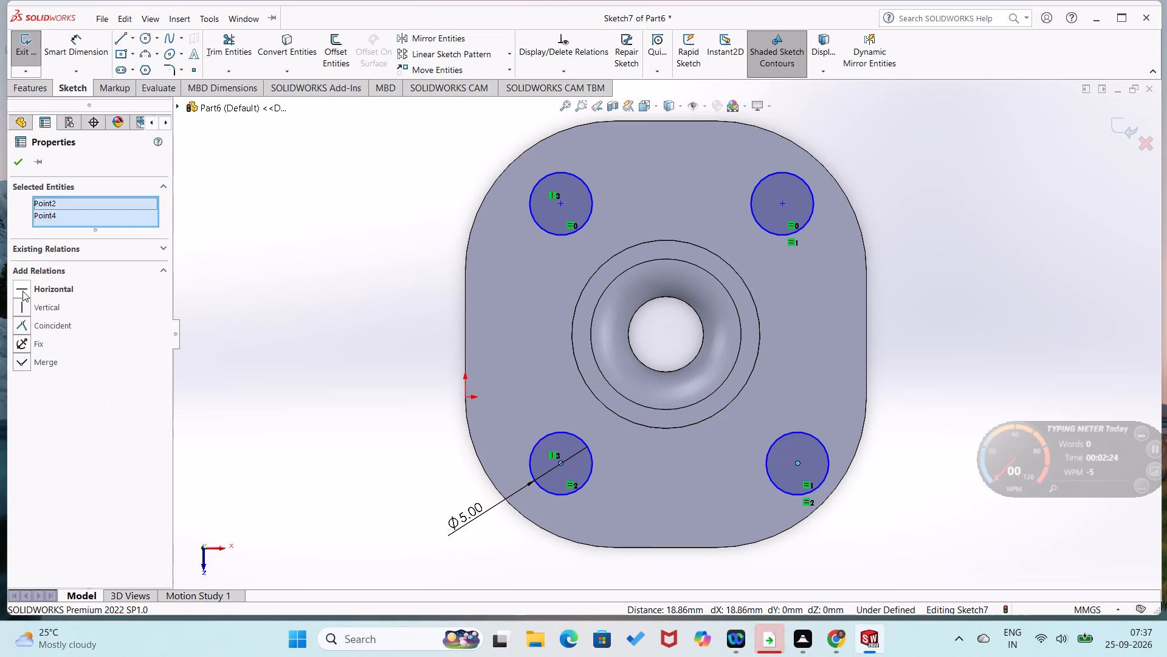
left_click(22, 291)
left_click(20, 164)
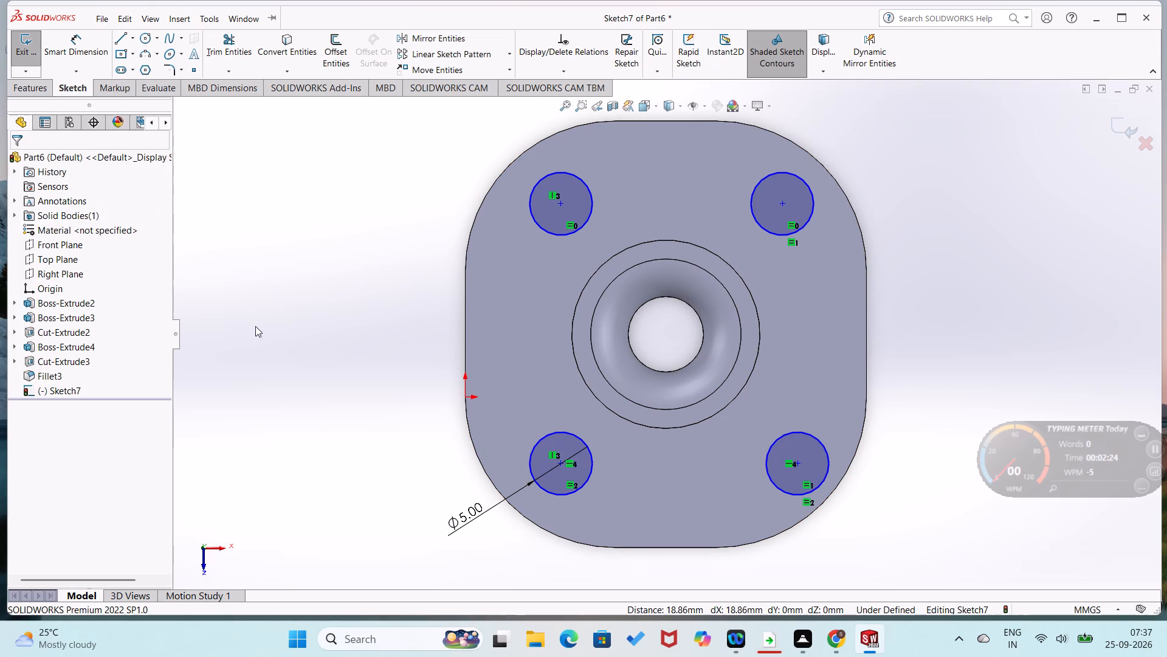
left_click(265, 335)
Dimension the vertical distance between the two left circles' centres as 20 mm.
right_click_drag(275, 382, 277, 296)
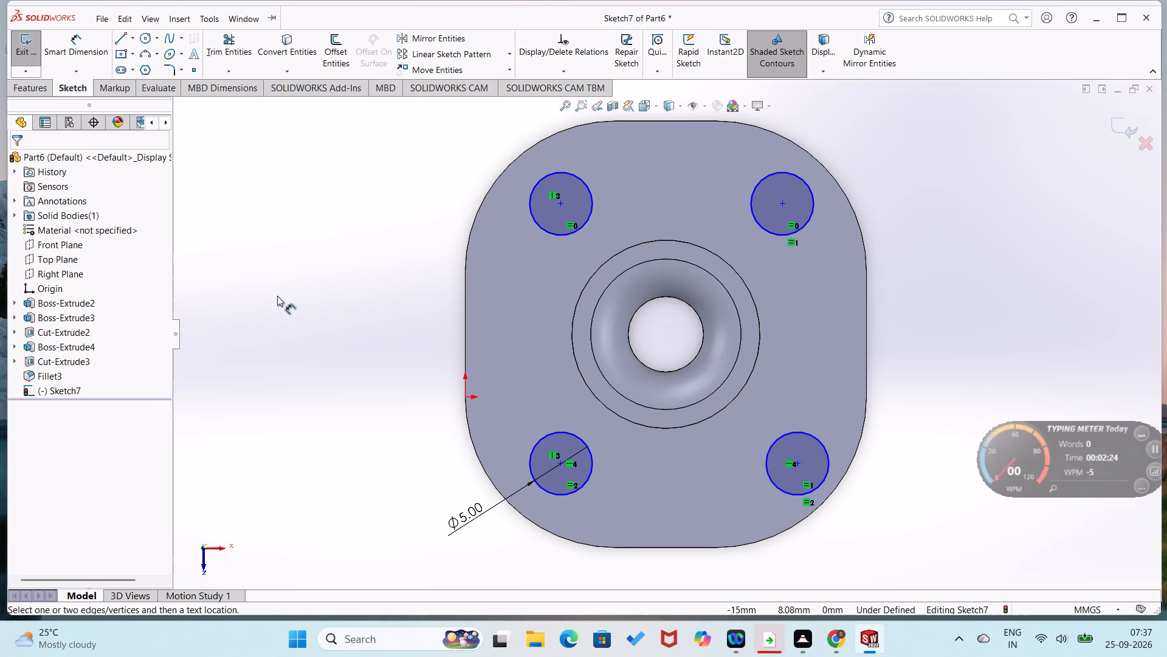
left_click(562, 464)
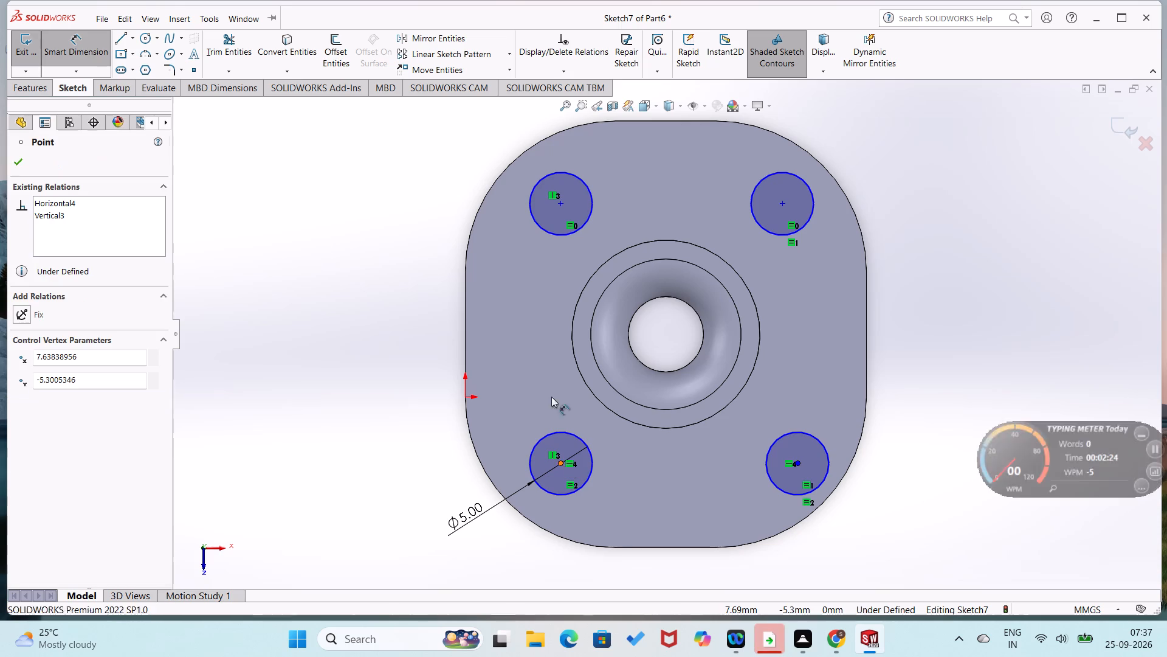
left_click(560, 201)
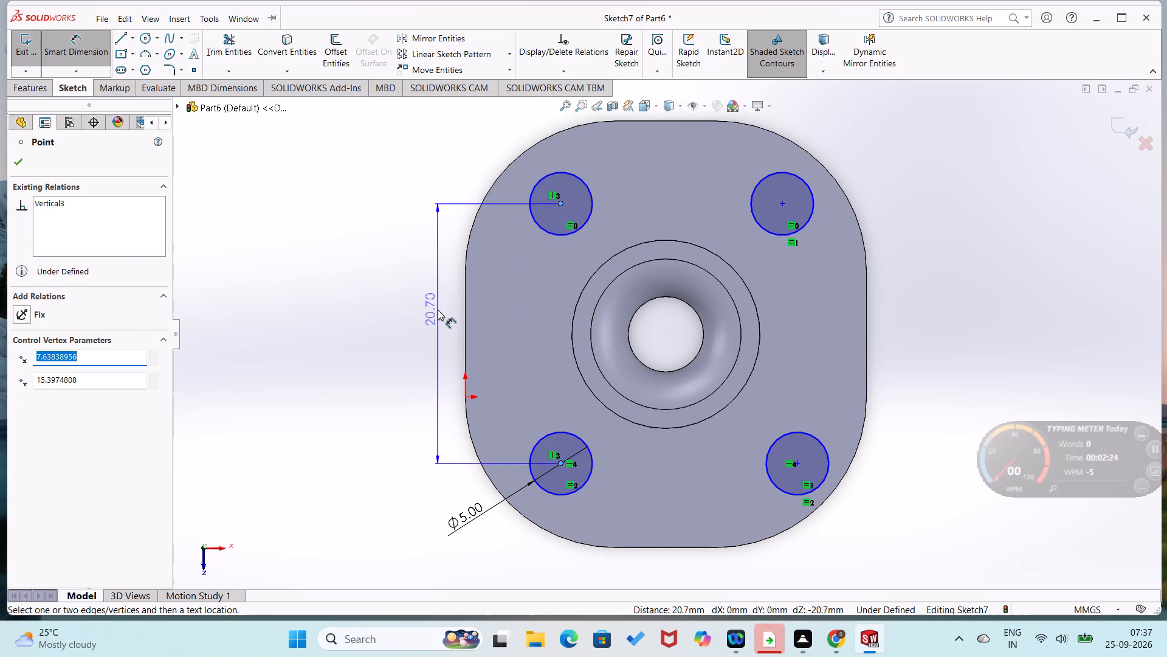
left_click(436, 310)
type("20")
key("Return")
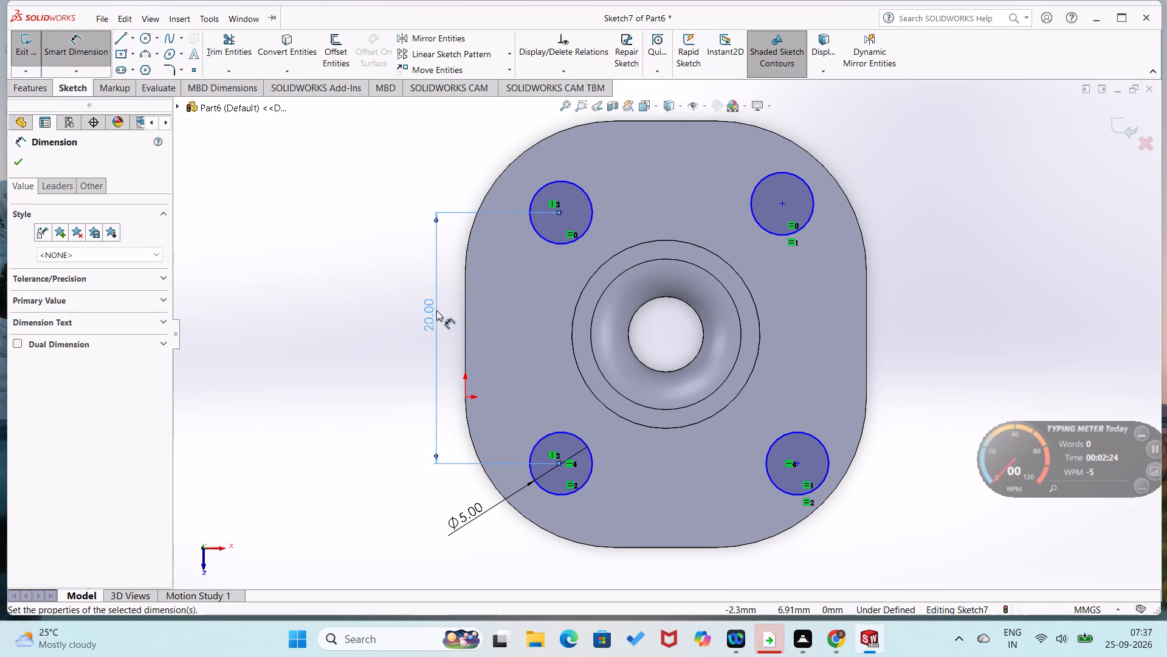
left_click(355, 331)
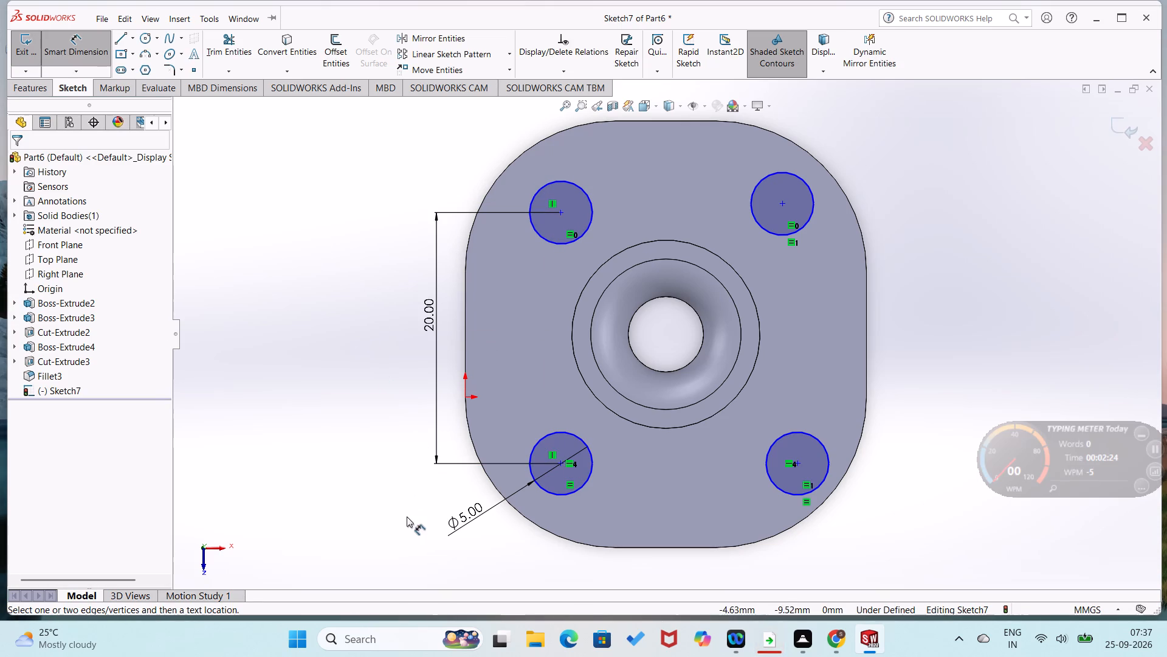
Dimension the vertical distance from the lower-left circle's centre to the plate's bottom edge as 7 mm.
left_click(632, 544)
left_click(560, 464)
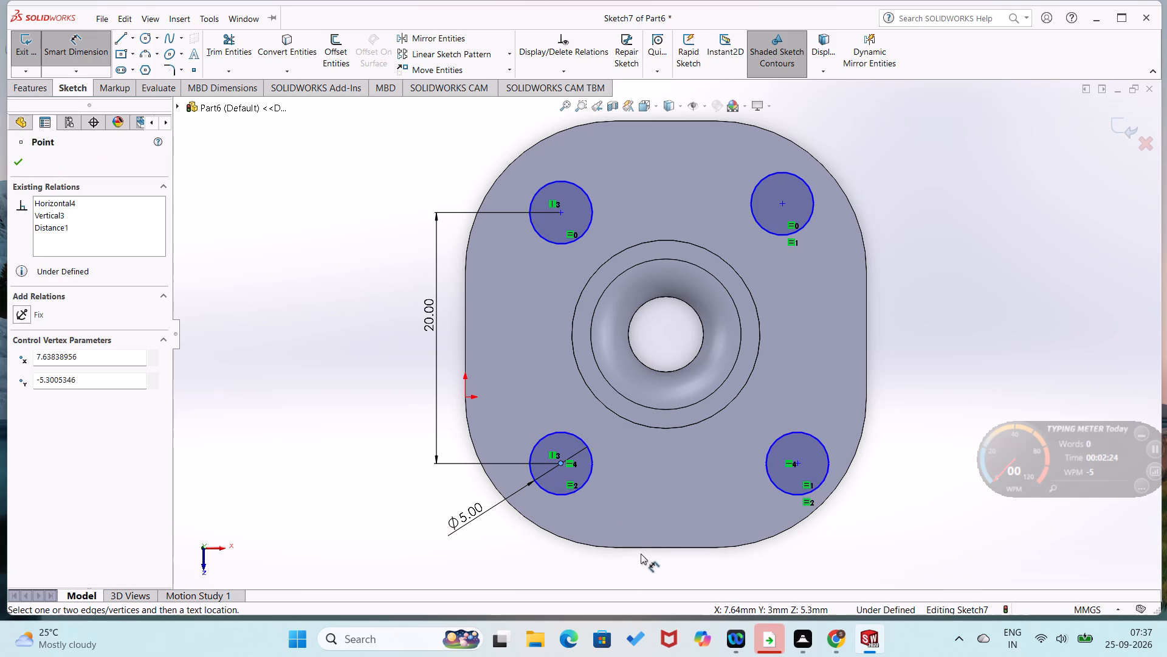
left_click(641, 547)
left_click(536, 559)
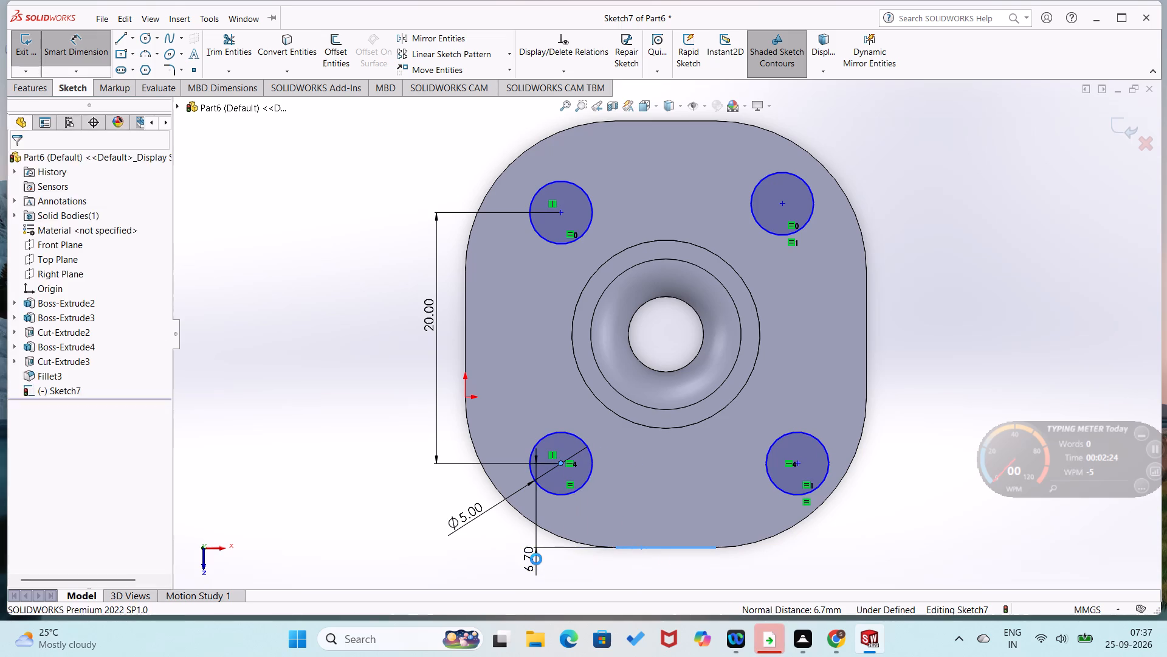
key("7")
key("Return")
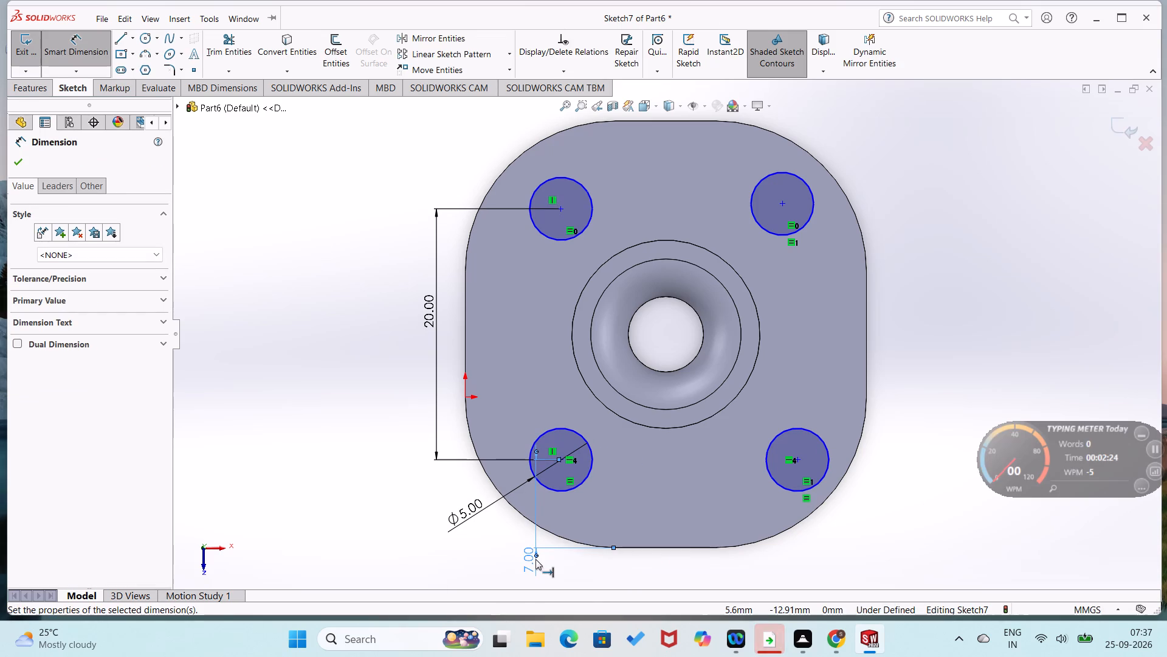
left_click(286, 520)
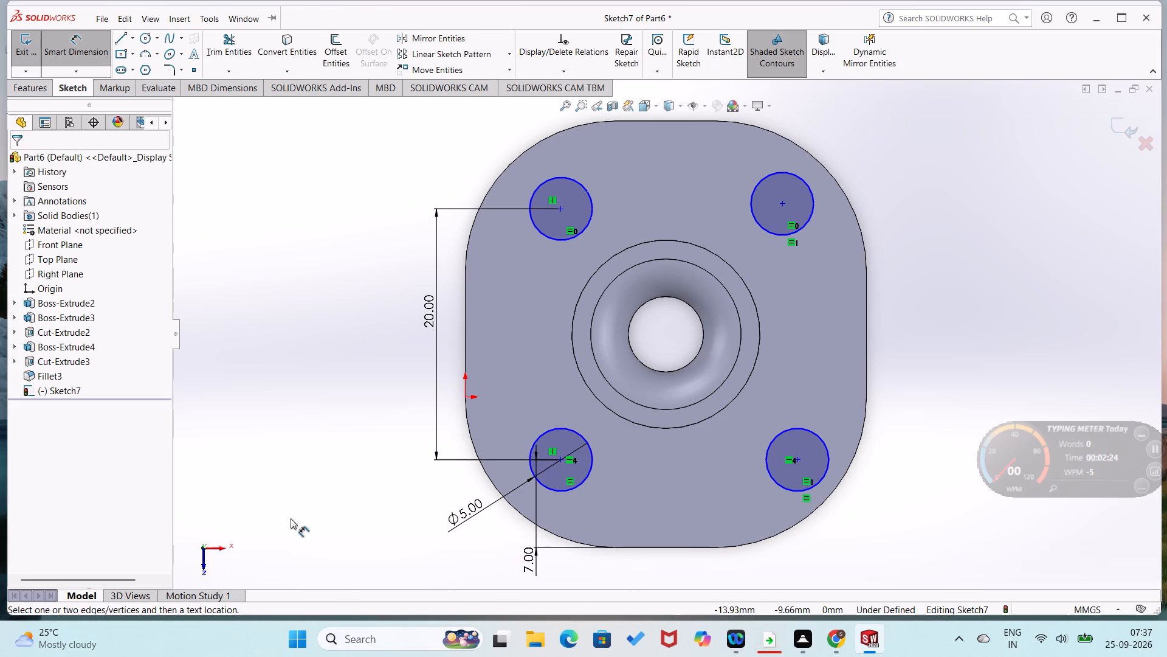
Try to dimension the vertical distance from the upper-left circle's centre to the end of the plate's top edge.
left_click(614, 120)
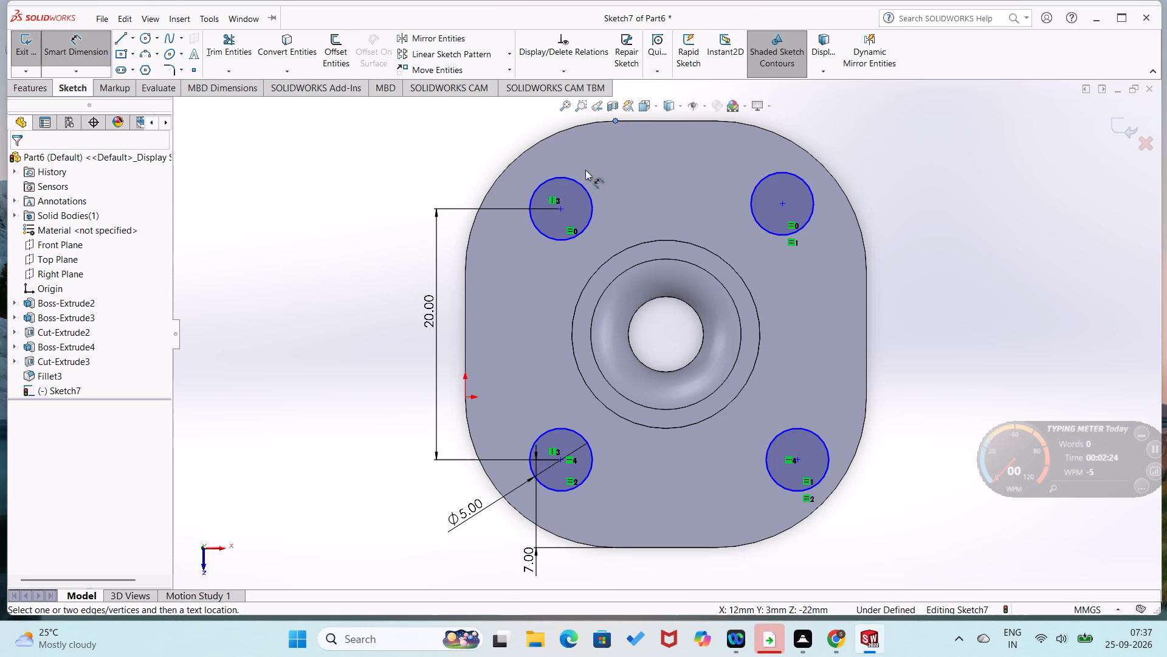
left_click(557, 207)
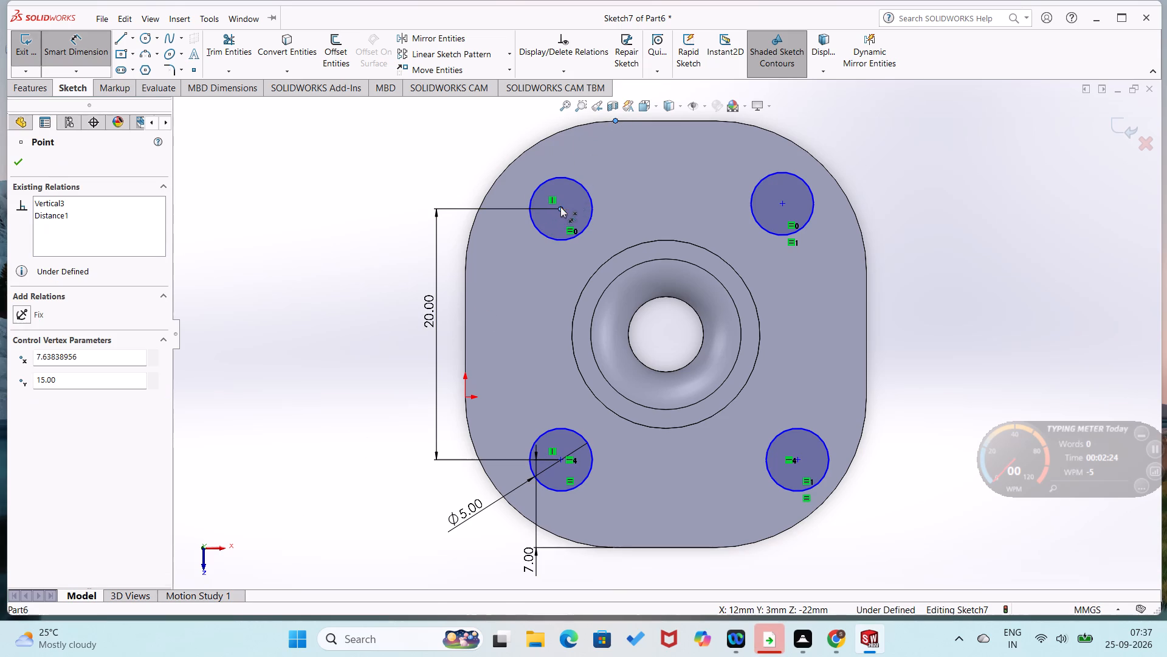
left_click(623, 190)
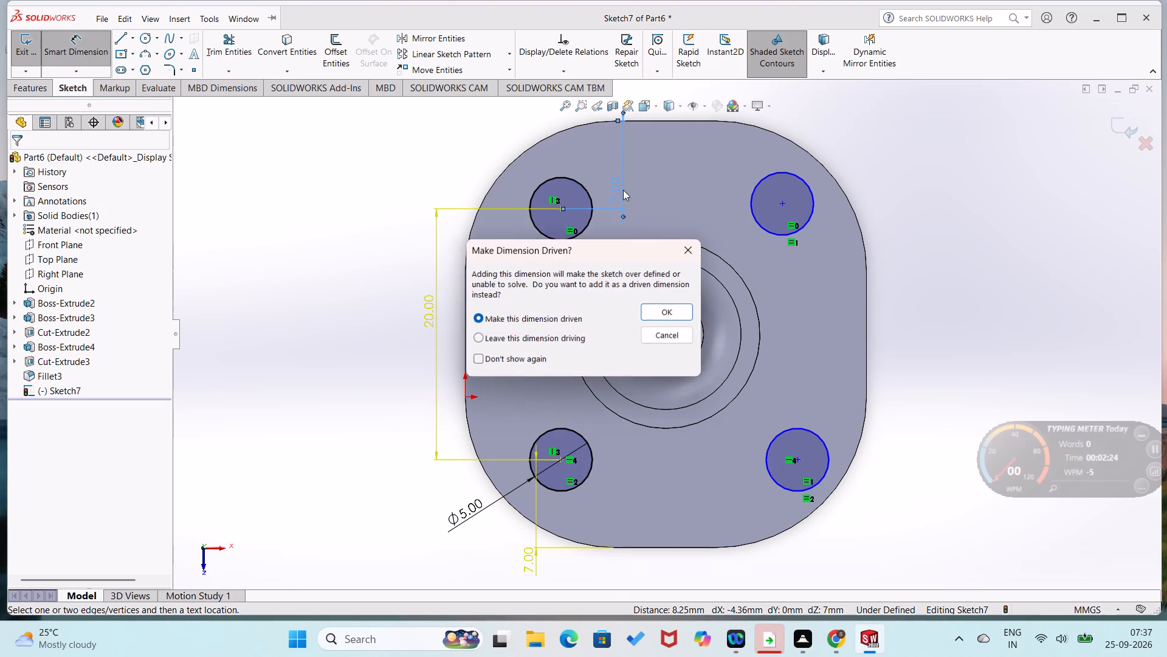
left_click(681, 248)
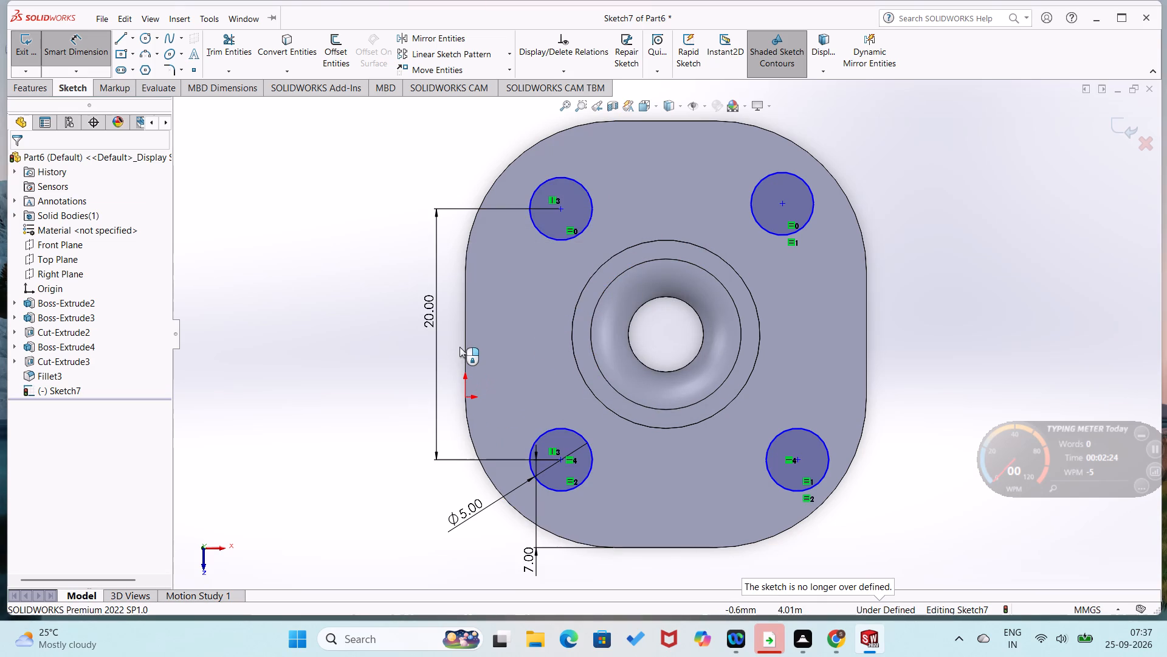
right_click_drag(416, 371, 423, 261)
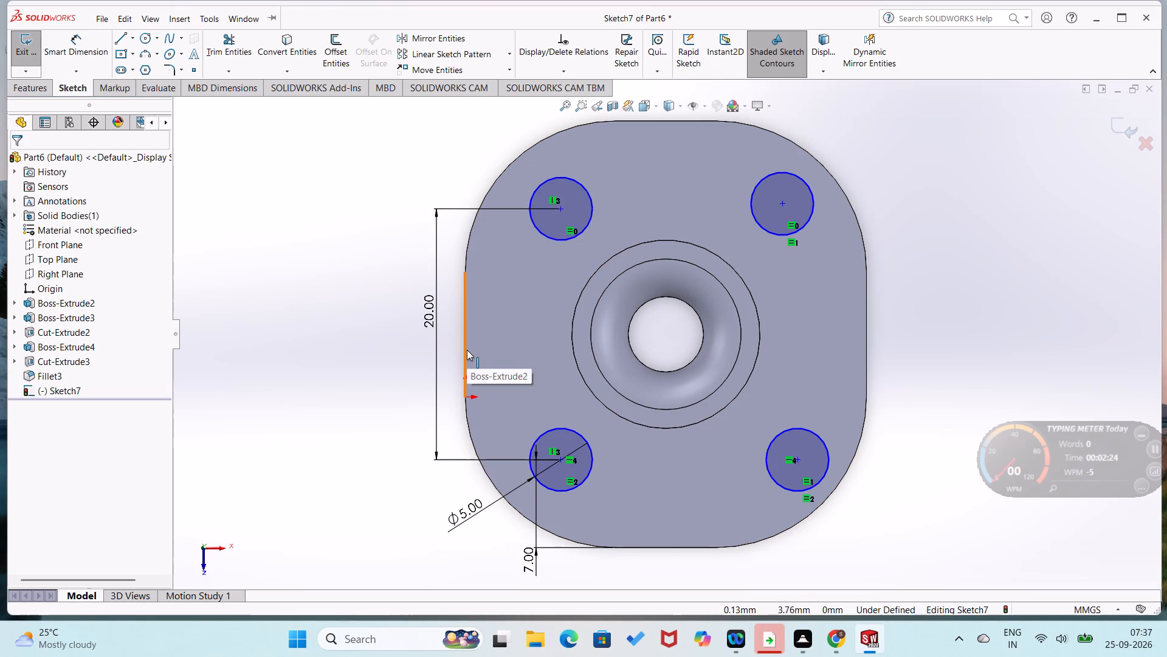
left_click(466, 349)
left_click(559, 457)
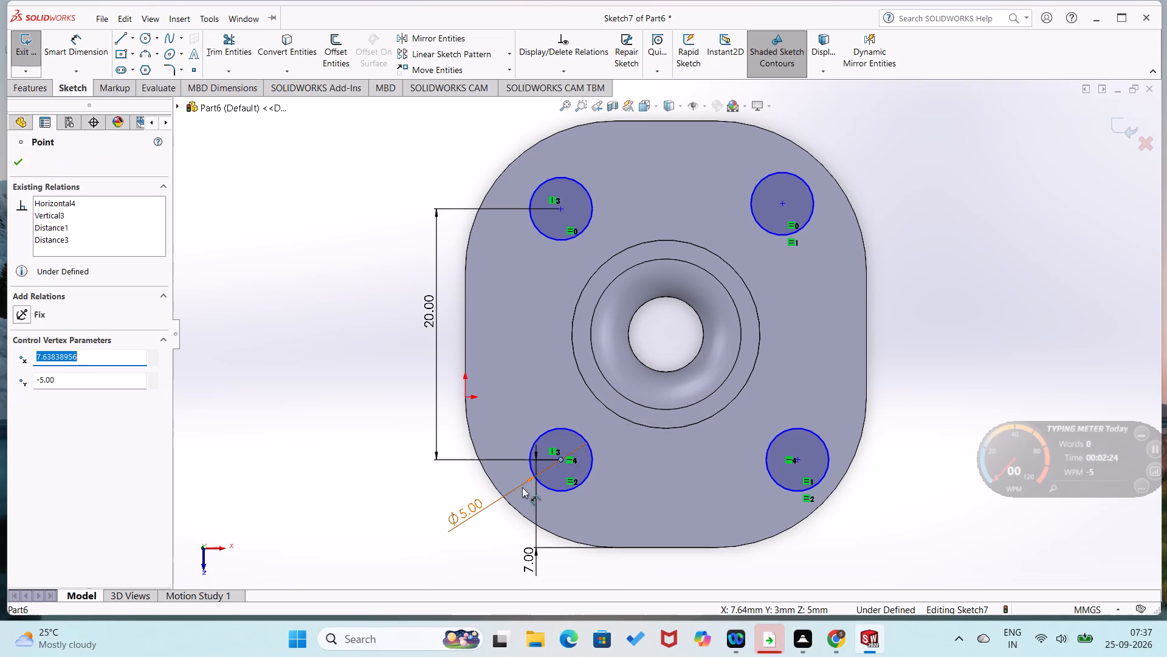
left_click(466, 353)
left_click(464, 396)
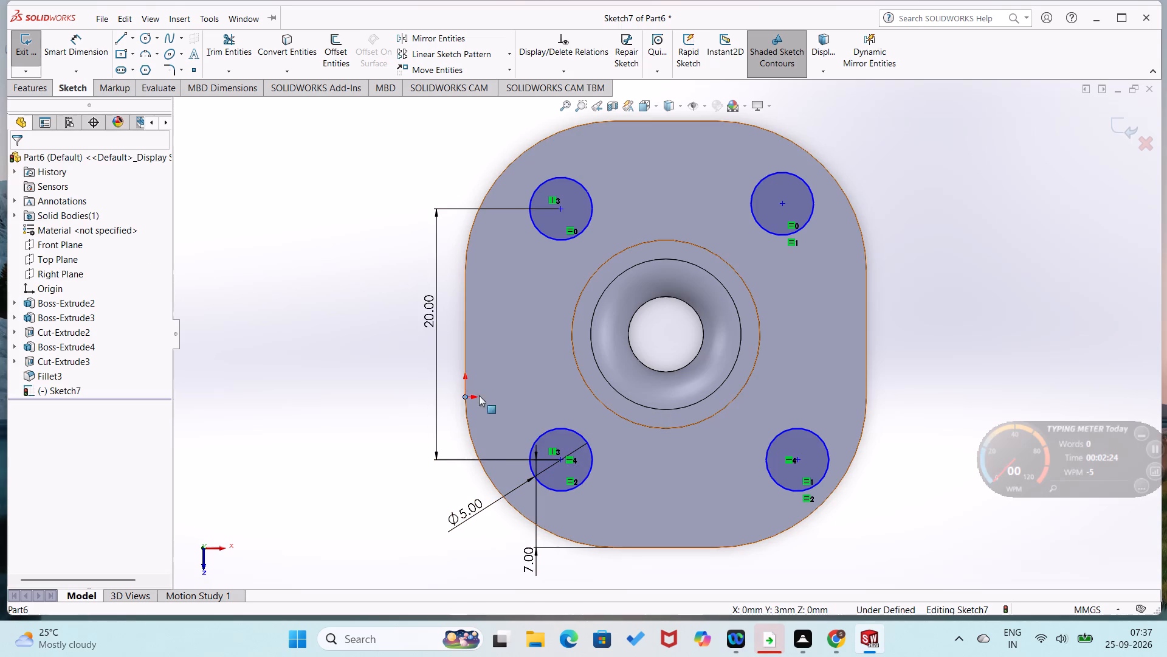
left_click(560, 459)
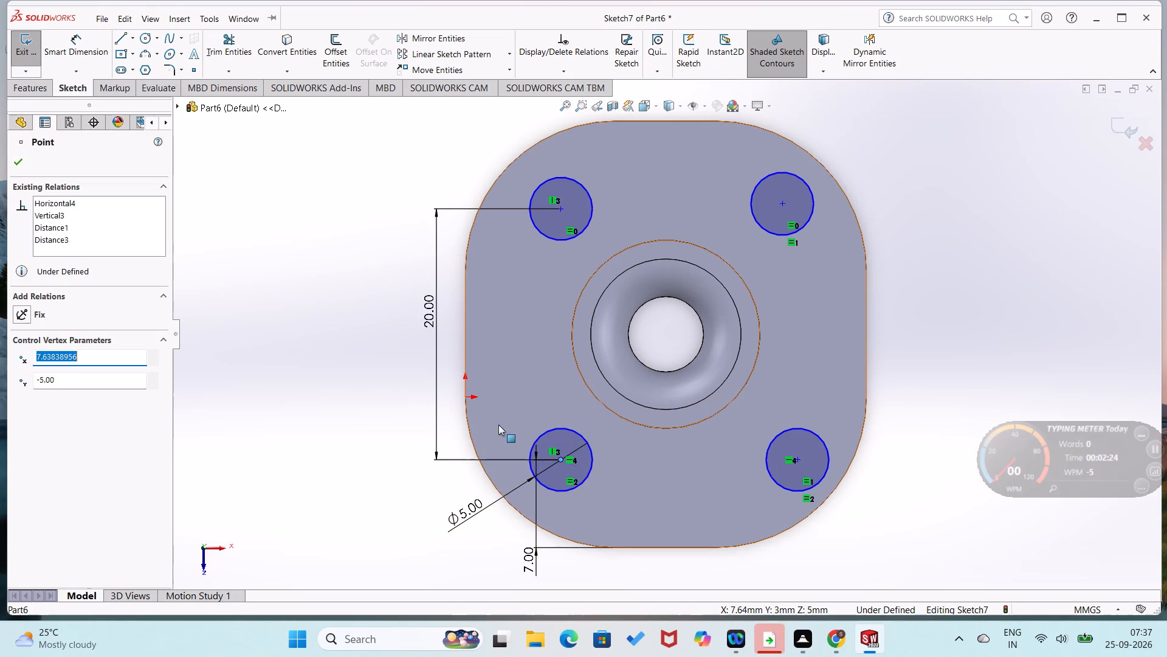
Dimension the horizontal distance from the origin to the lower-left circle's centre as 7.5 mm.
right_click_drag(345, 396, 355, 234)
left_click(464, 395)
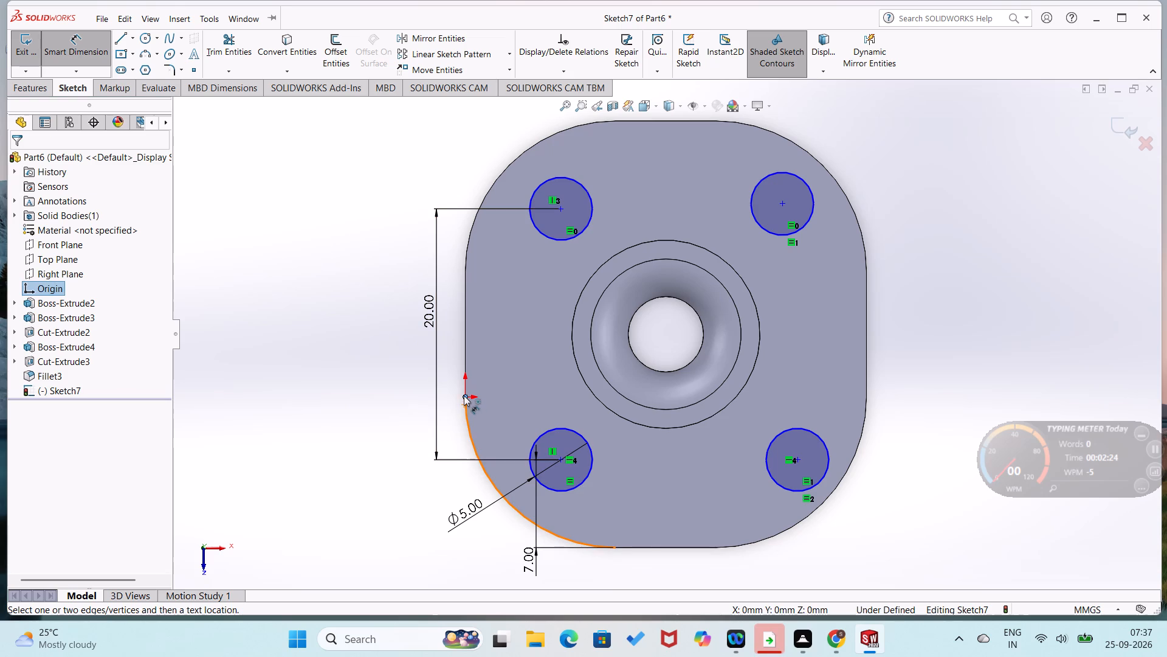
left_click(559, 458)
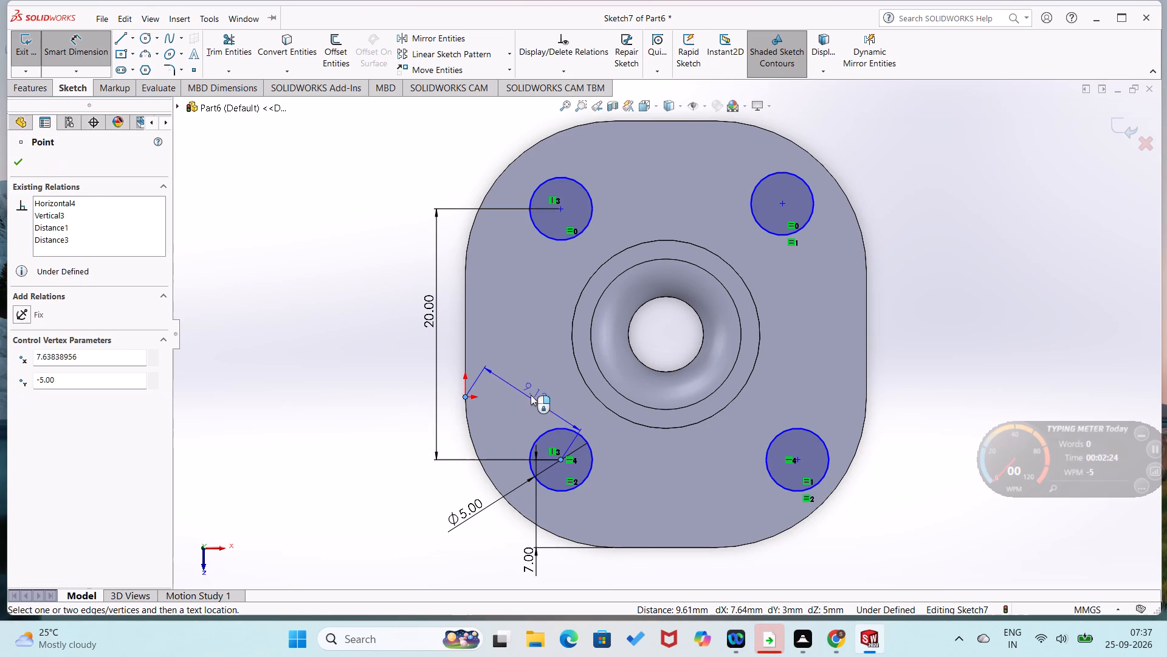
left_click(520, 374)
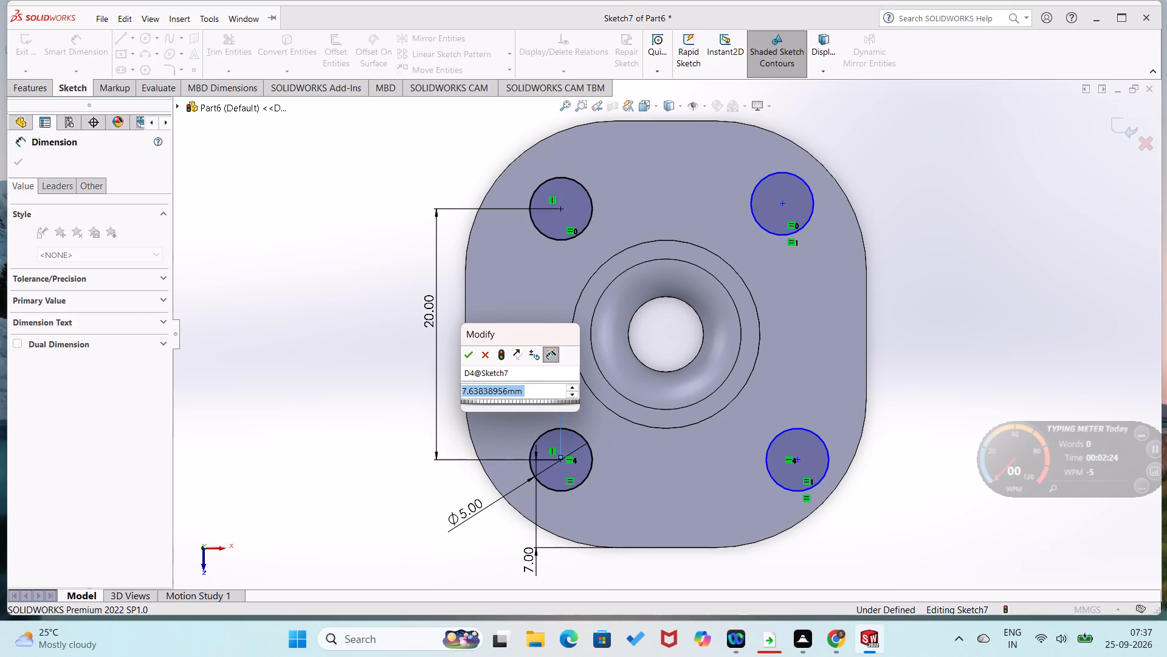
type("7.5")
key("Return")
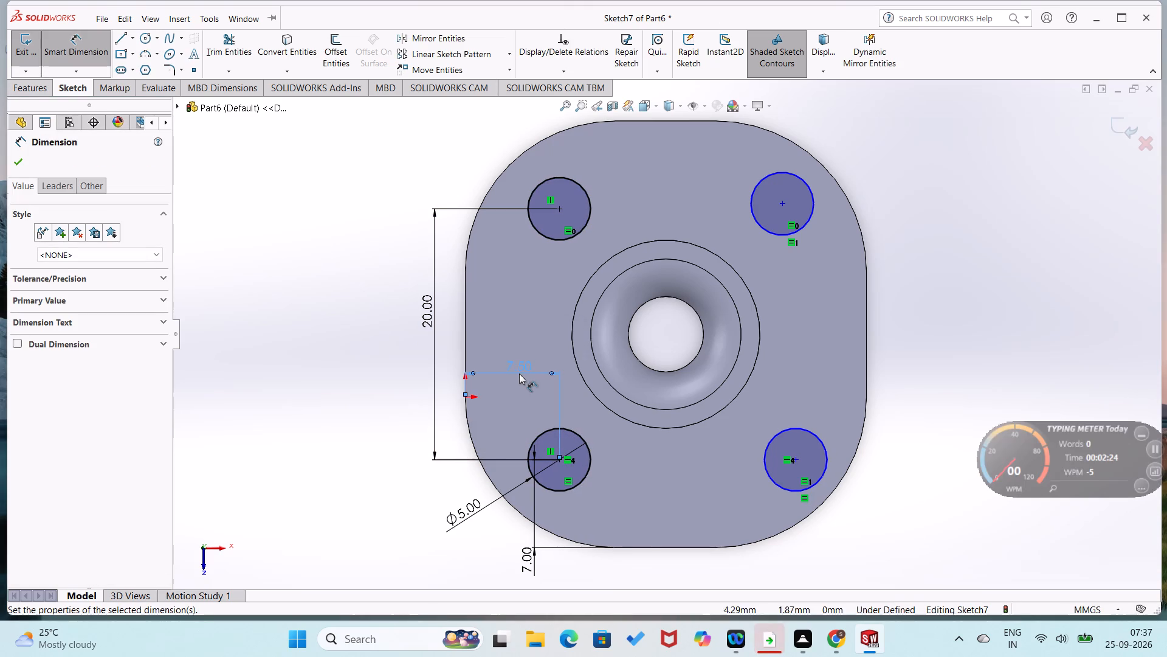
left_click(394, 453)
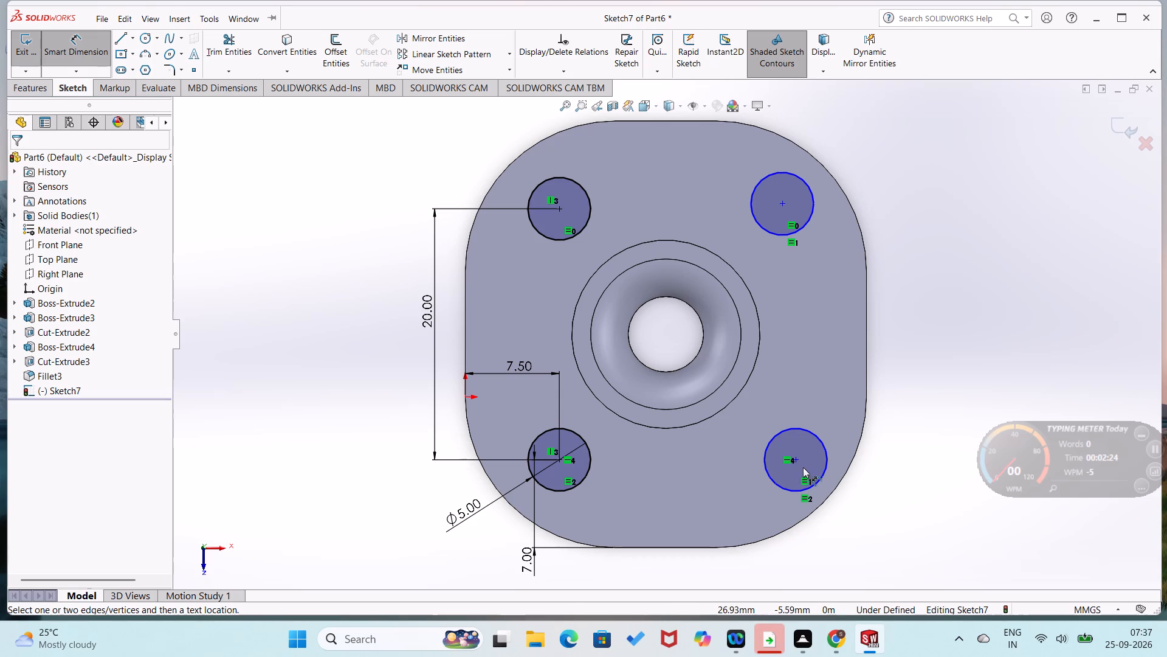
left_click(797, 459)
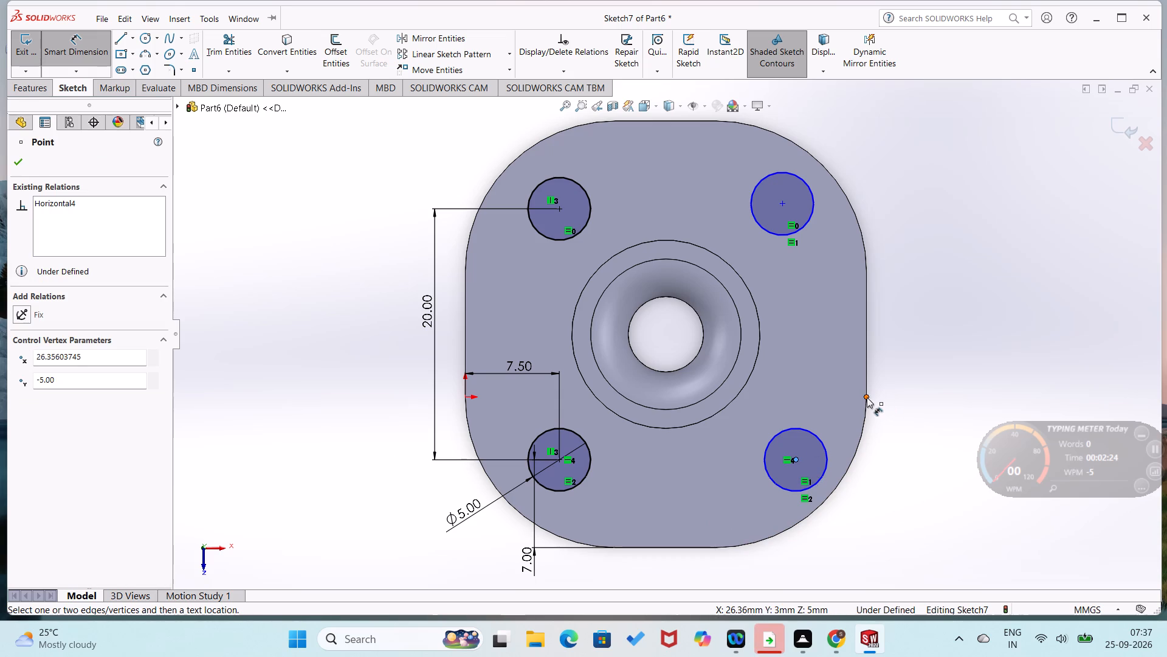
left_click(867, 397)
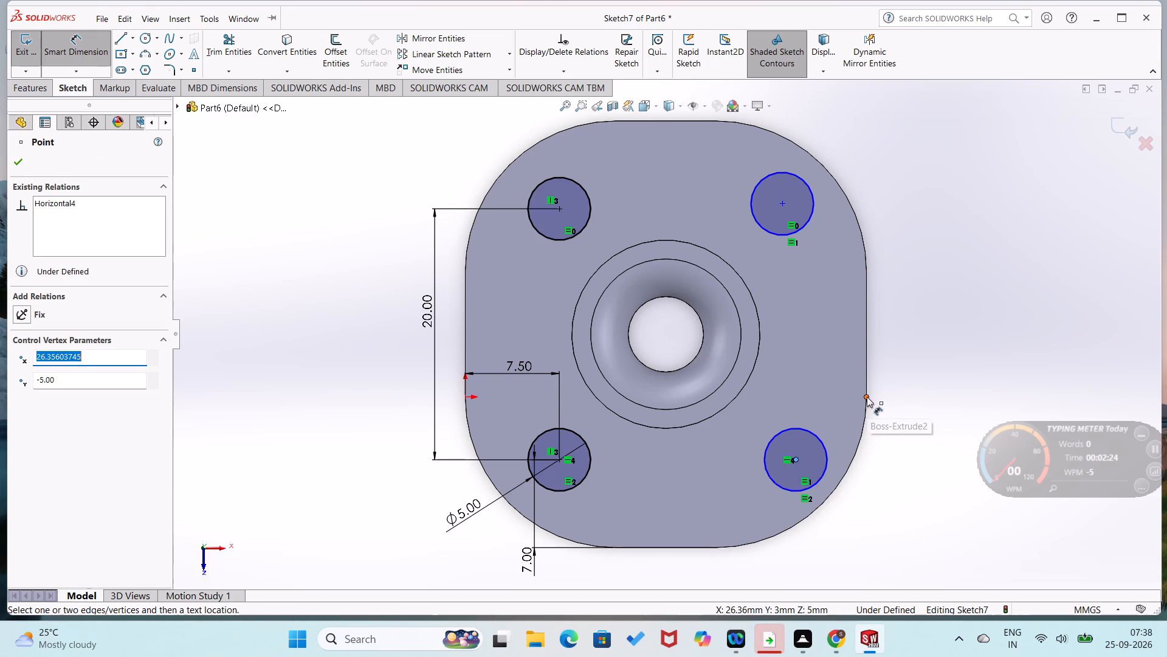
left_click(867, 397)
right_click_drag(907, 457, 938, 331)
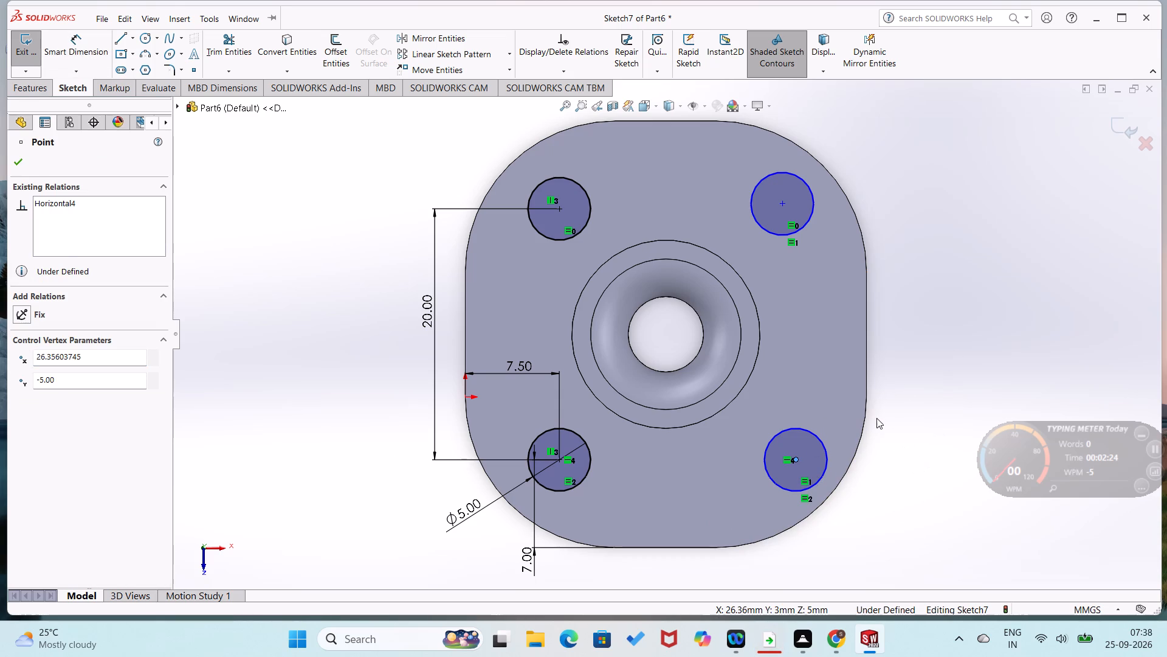
Dimension the horizontal distance from the lower-right circle's centre to the plate's straight right edge as 7.5 mm.
right_click_drag(902, 471, 938, 318)
left_click(797, 457)
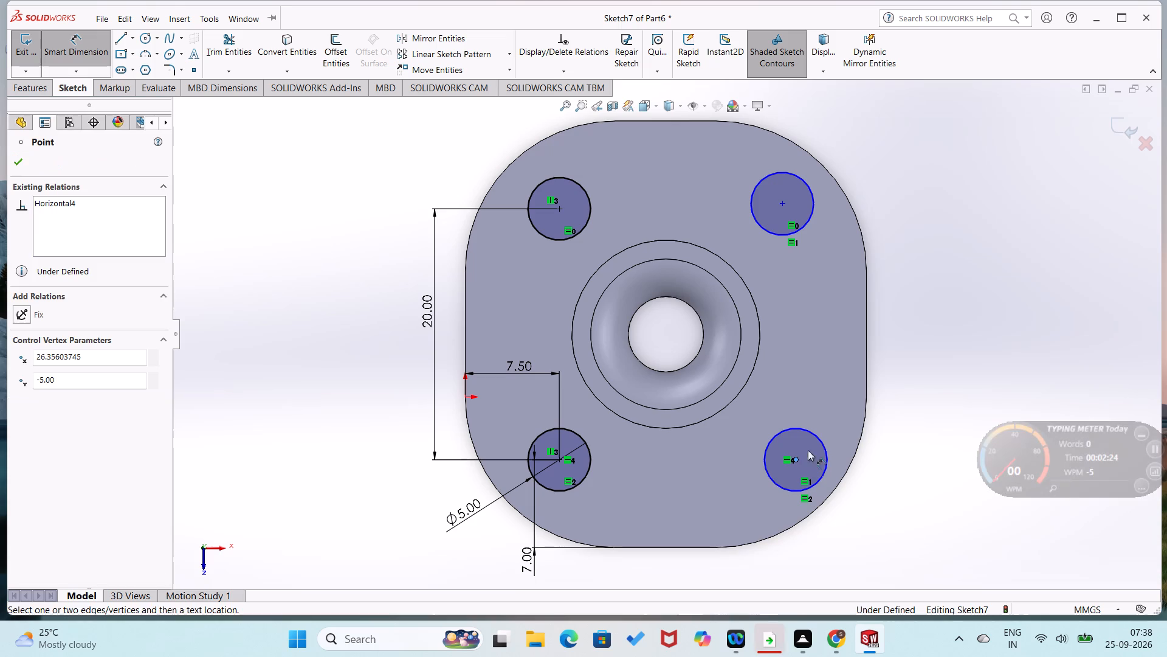
left_click(864, 427)
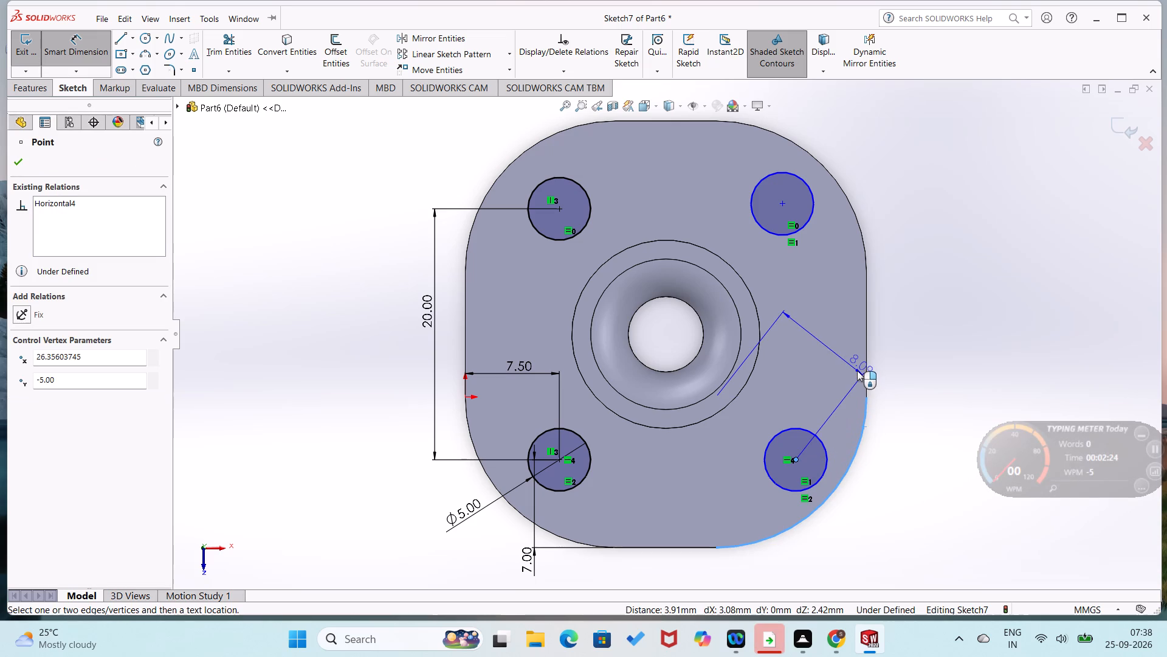
key("Escape")
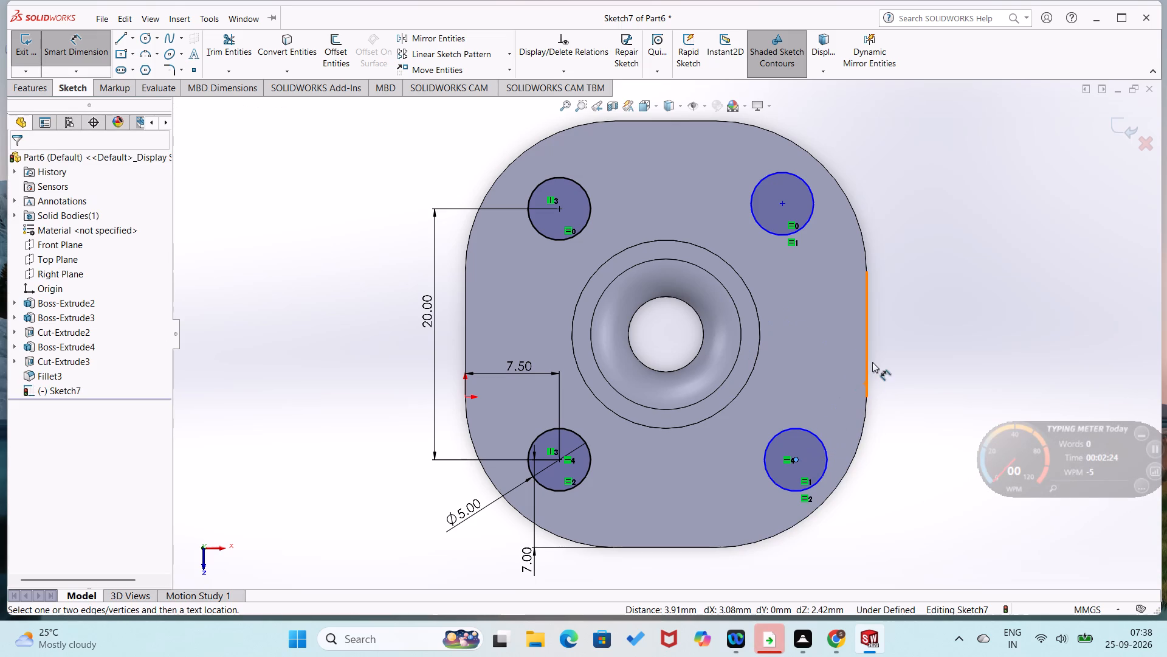
left_click(866, 372)
left_click(837, 372)
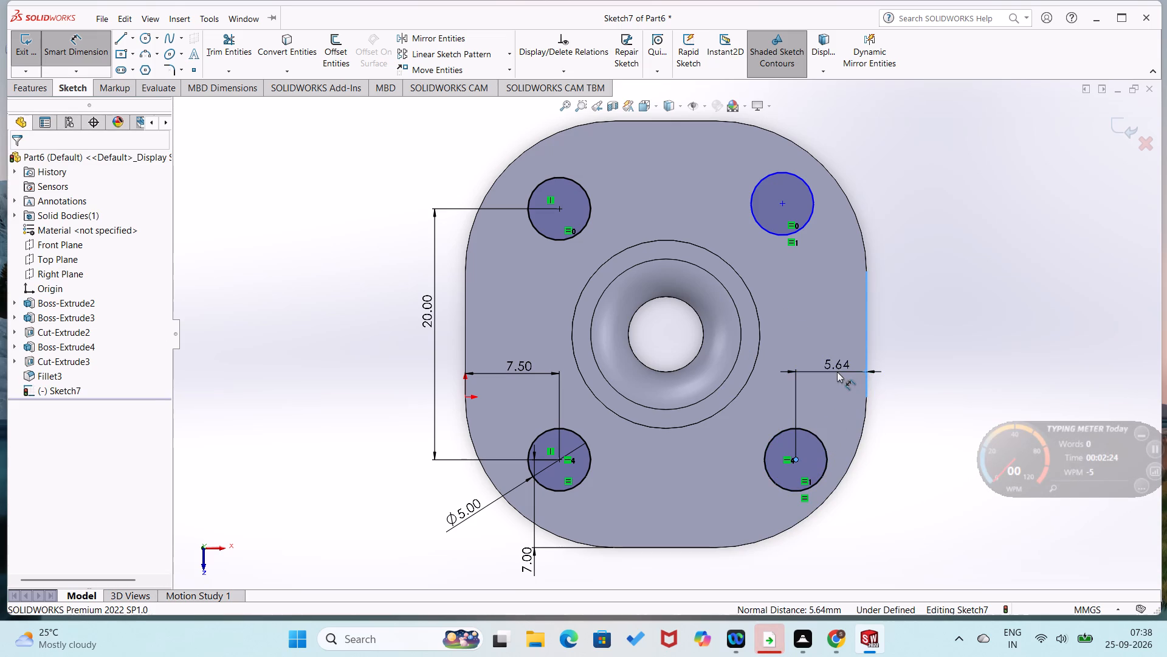
type("7.5")
key("Return")
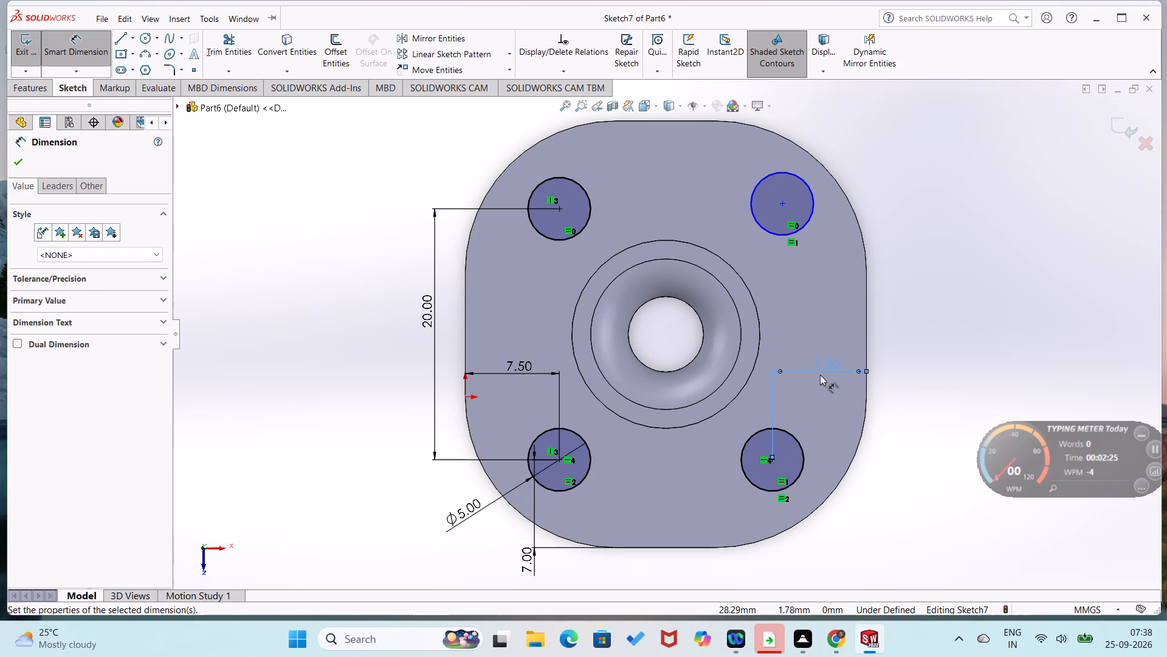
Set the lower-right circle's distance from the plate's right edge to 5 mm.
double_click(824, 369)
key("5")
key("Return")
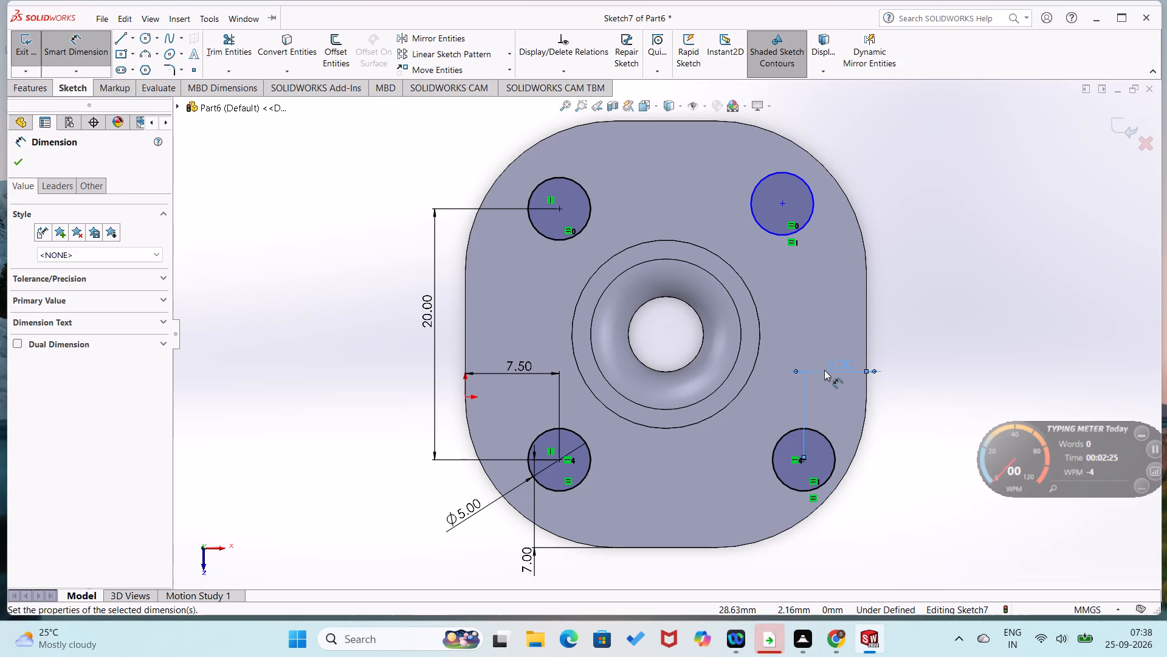
Set the lower-right circle's distance from the plate's right edge to 5.5 mm.
double_click(828, 369)
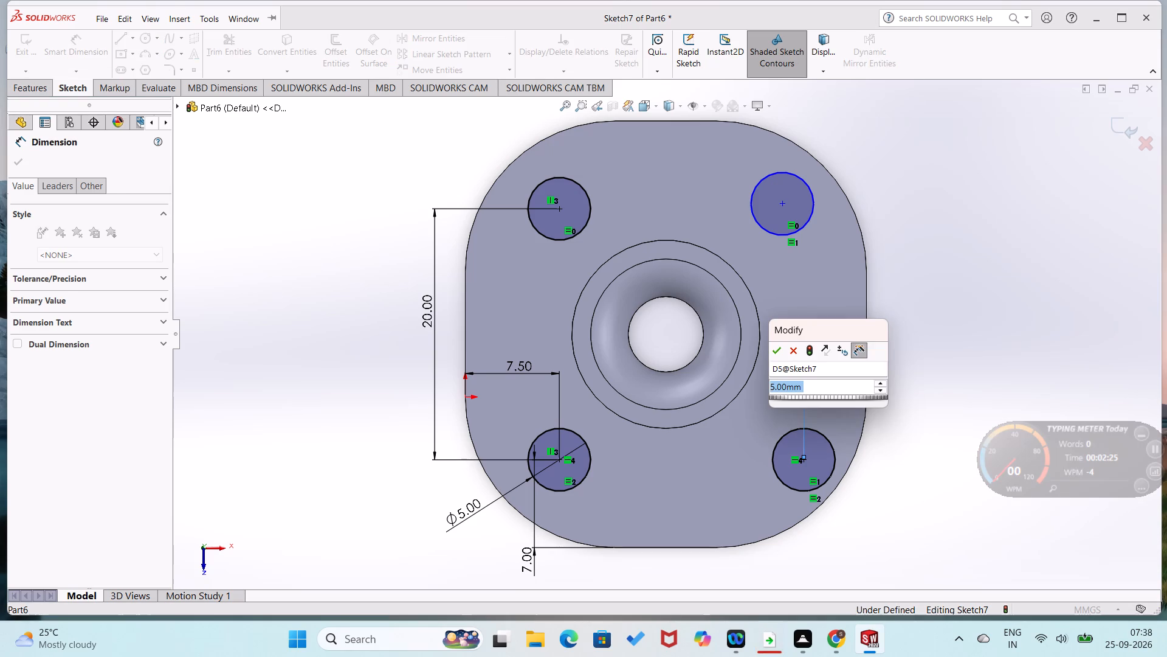
type("5.5")
key("Return")
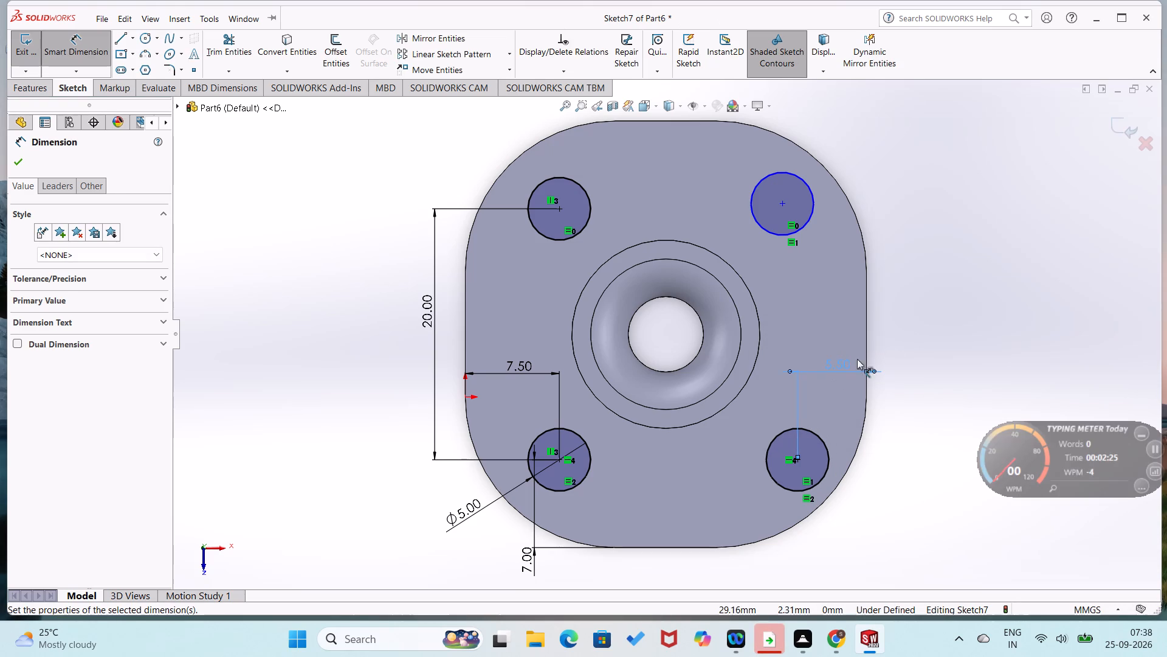
left_click(921, 340)
Set the horizontal distance between the origin and the lower-left circle's centre to 5.5 mm.
triple_click(511, 358)
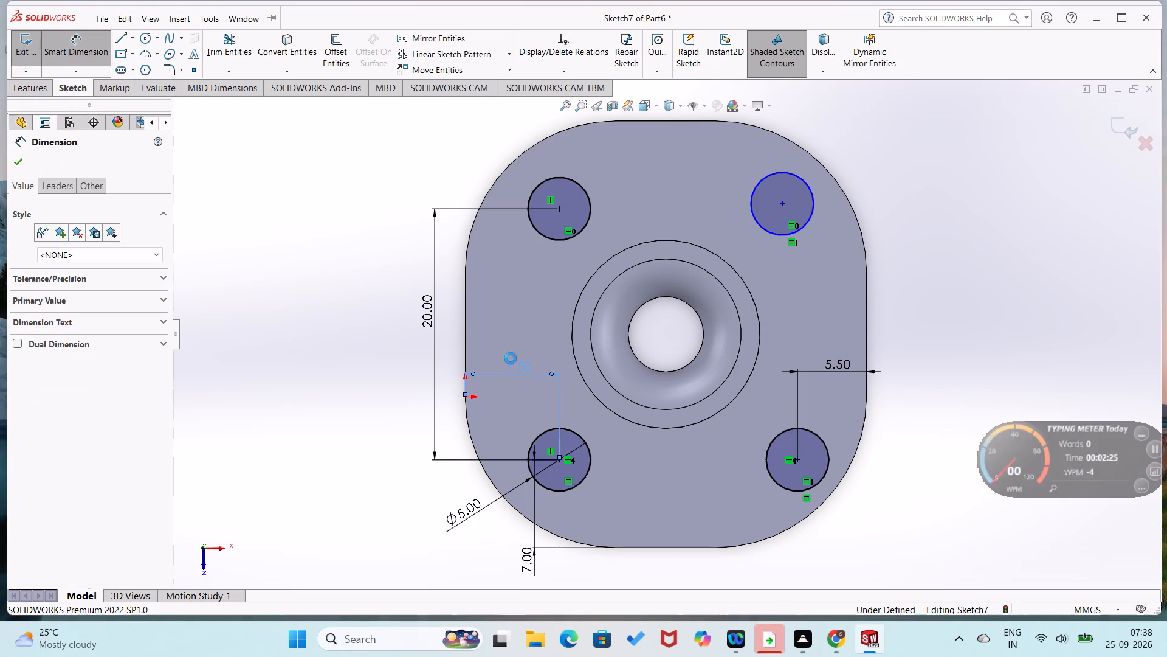
type("5.5")
key("Return")
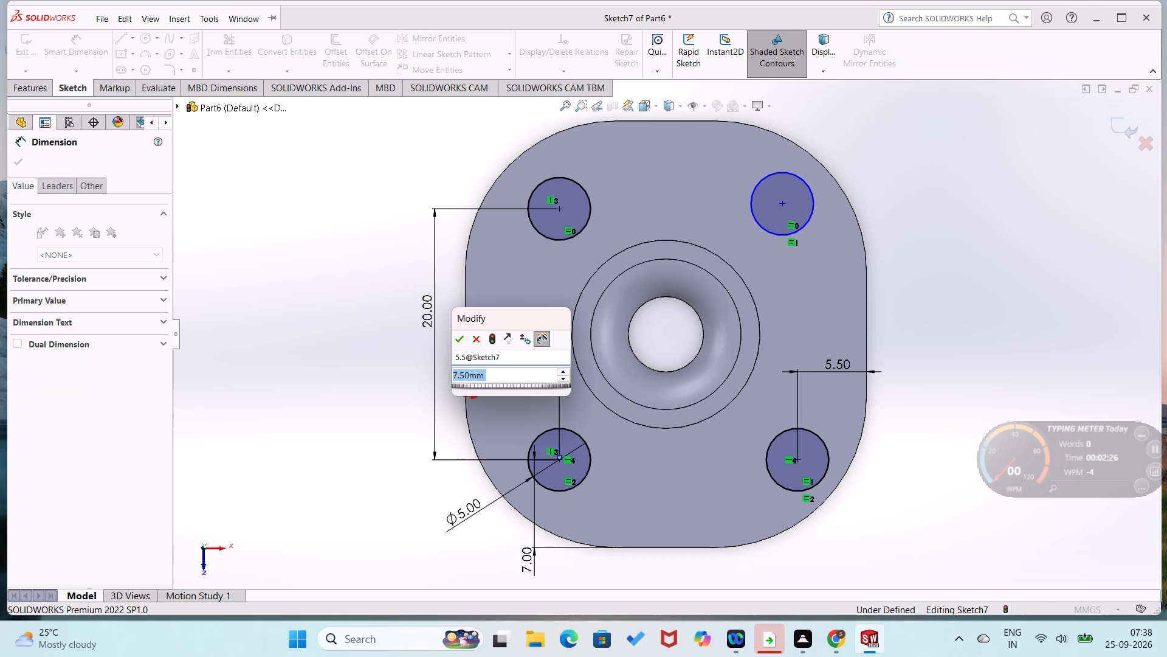
key("ctrl+z")
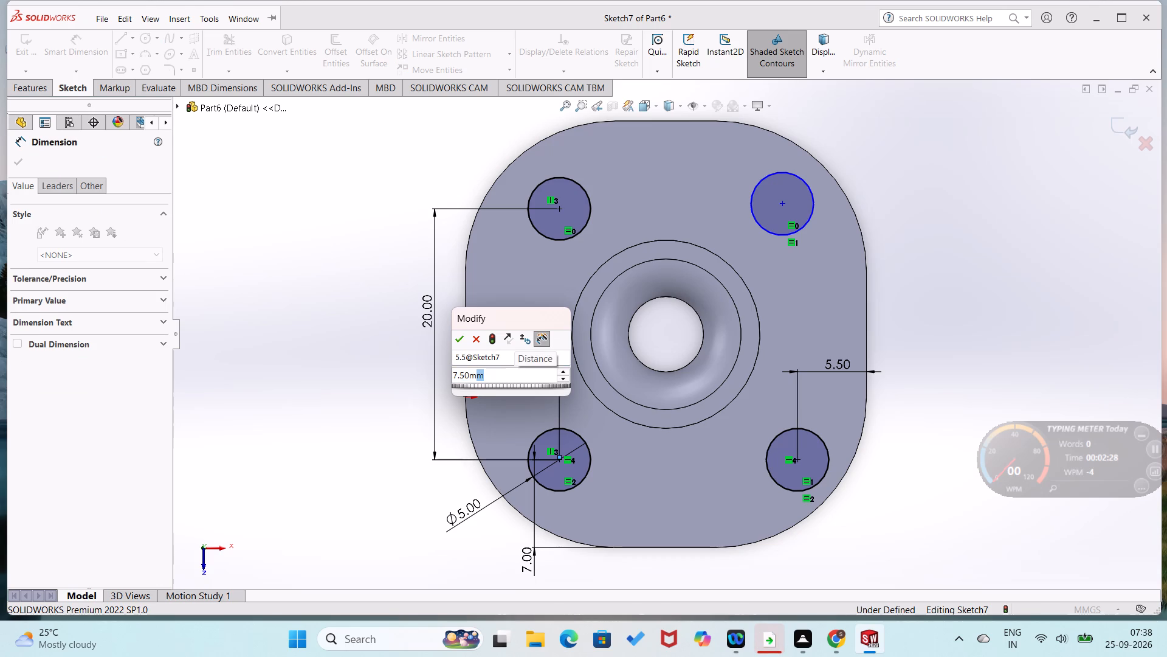
type("5.")
key("BackSpace")
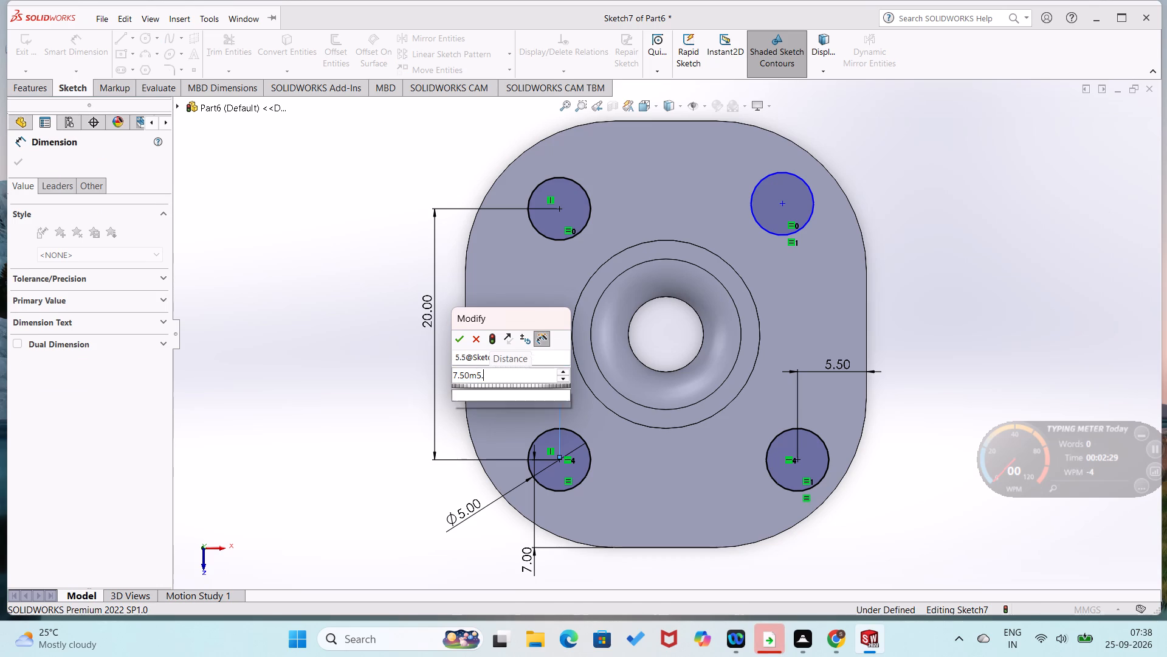
key("BackSpace")
key("BackSpace")
key("BackSpace")
key("BackSpace")
key("BackSpace")
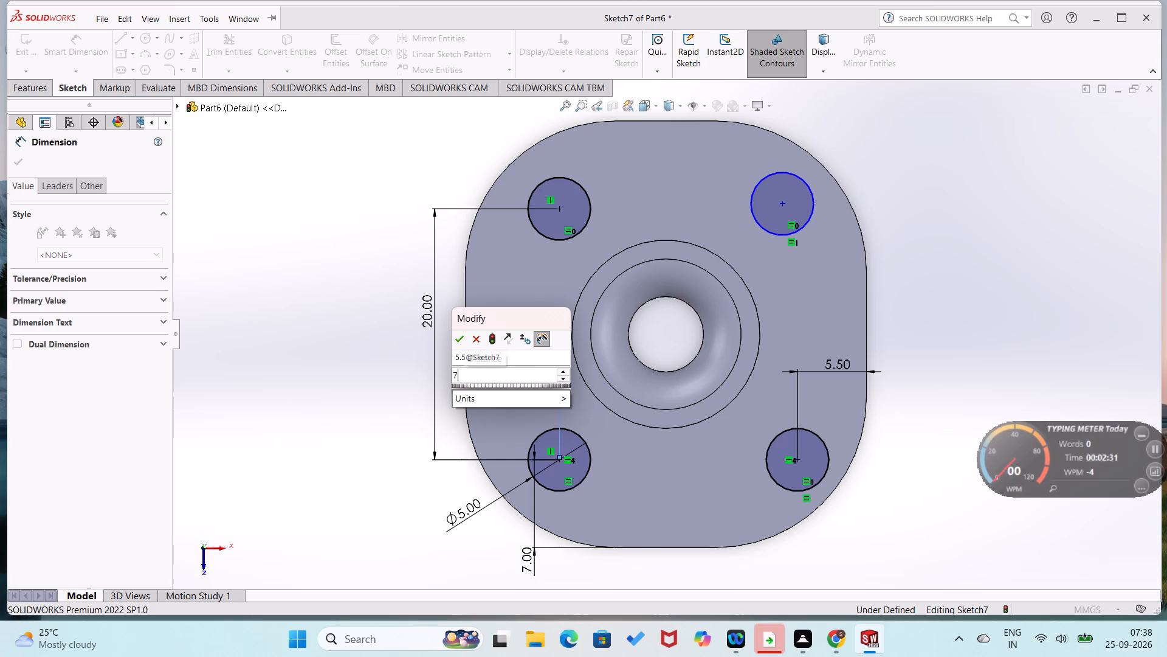
key("BackSpace")
type("5.5")
key("Return")
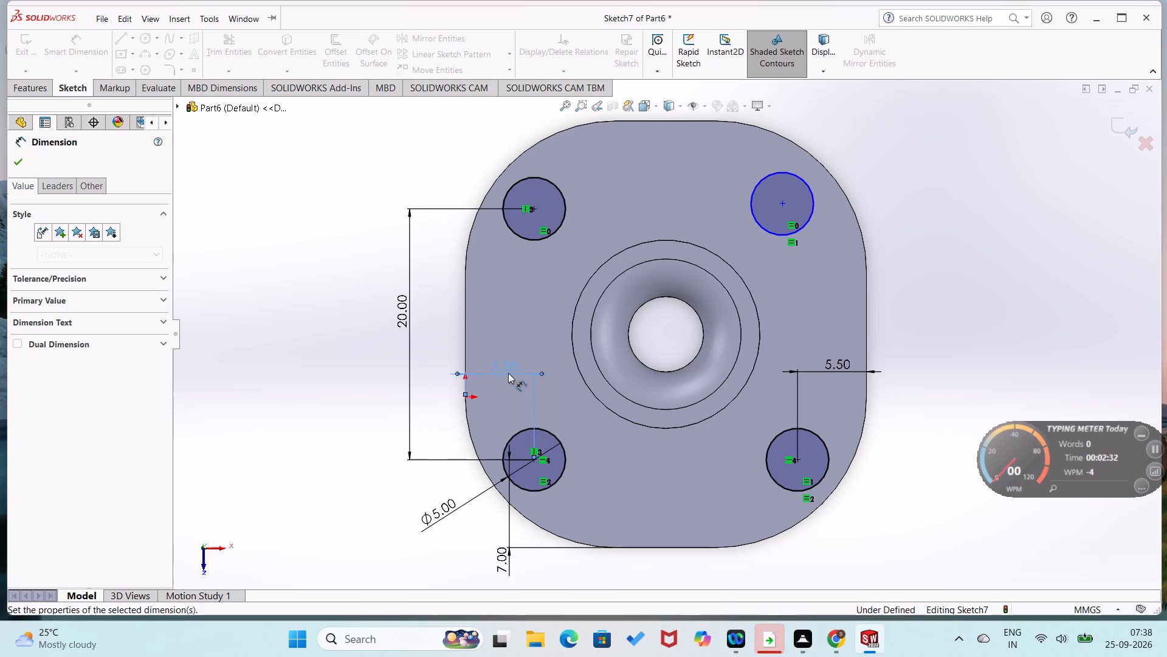
left_click(238, 317)
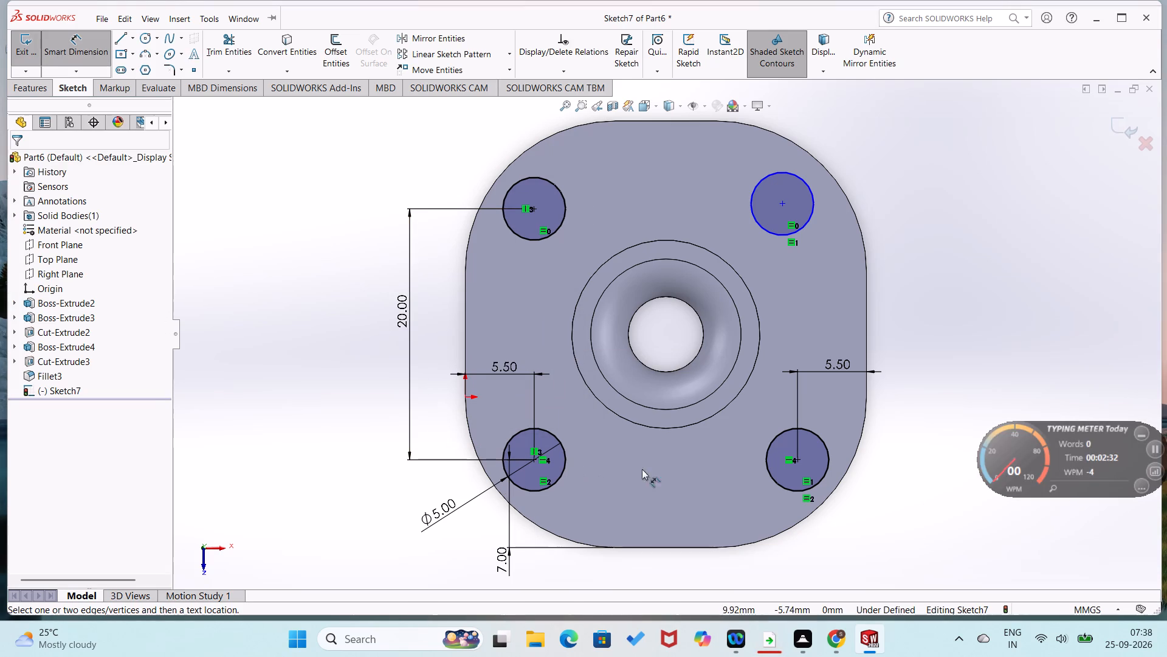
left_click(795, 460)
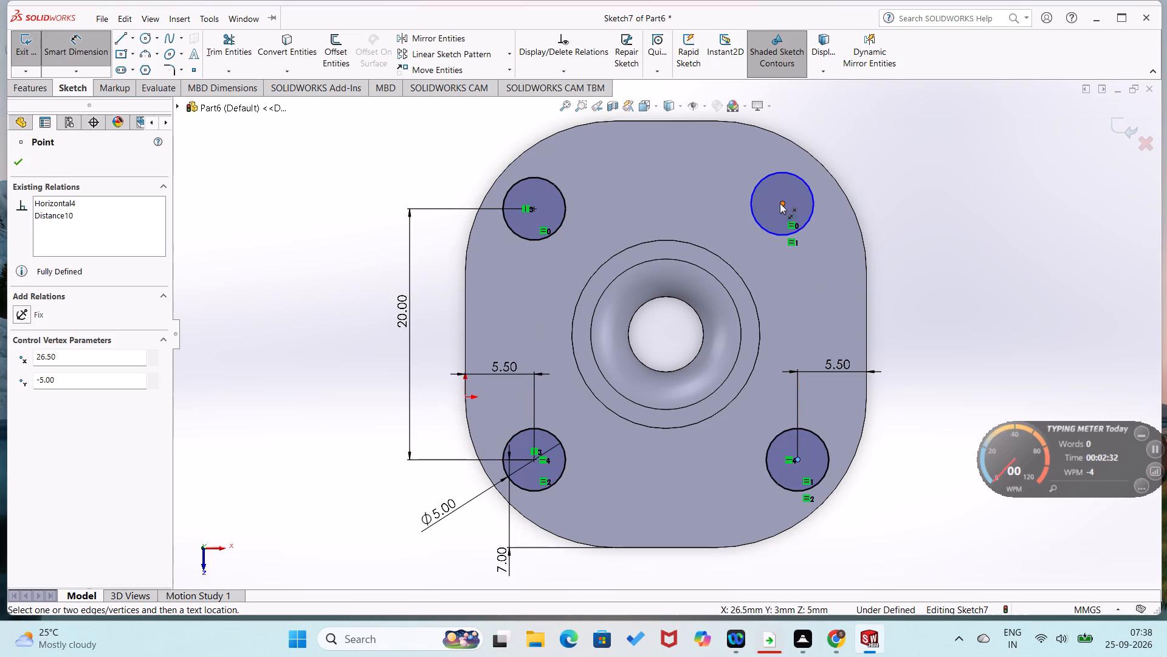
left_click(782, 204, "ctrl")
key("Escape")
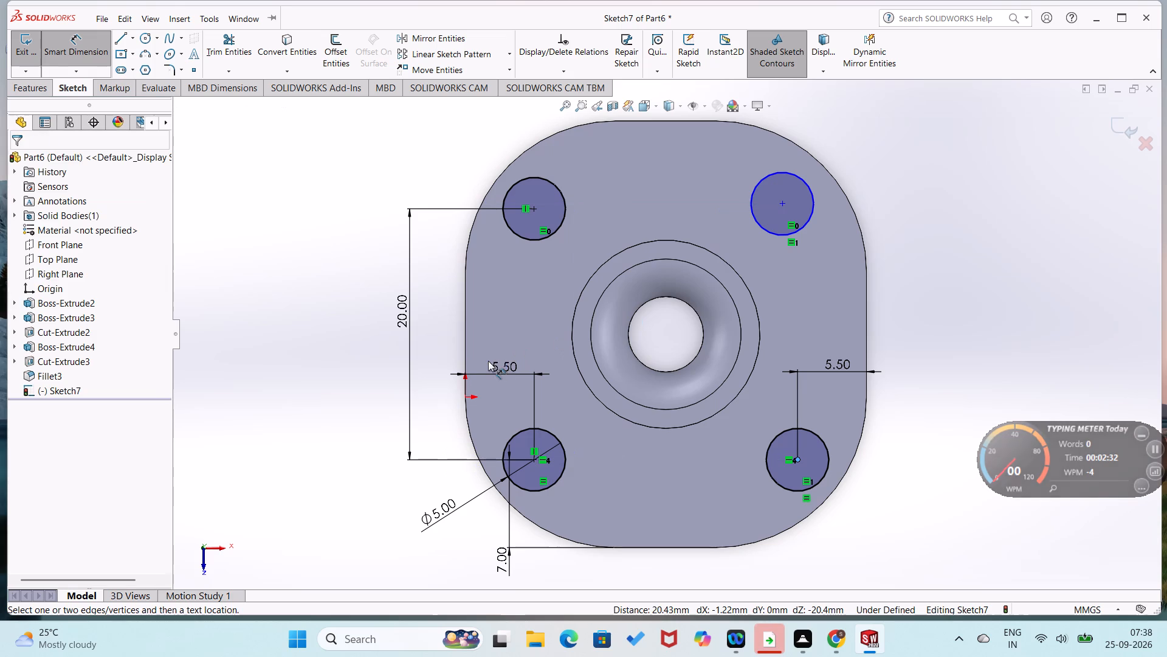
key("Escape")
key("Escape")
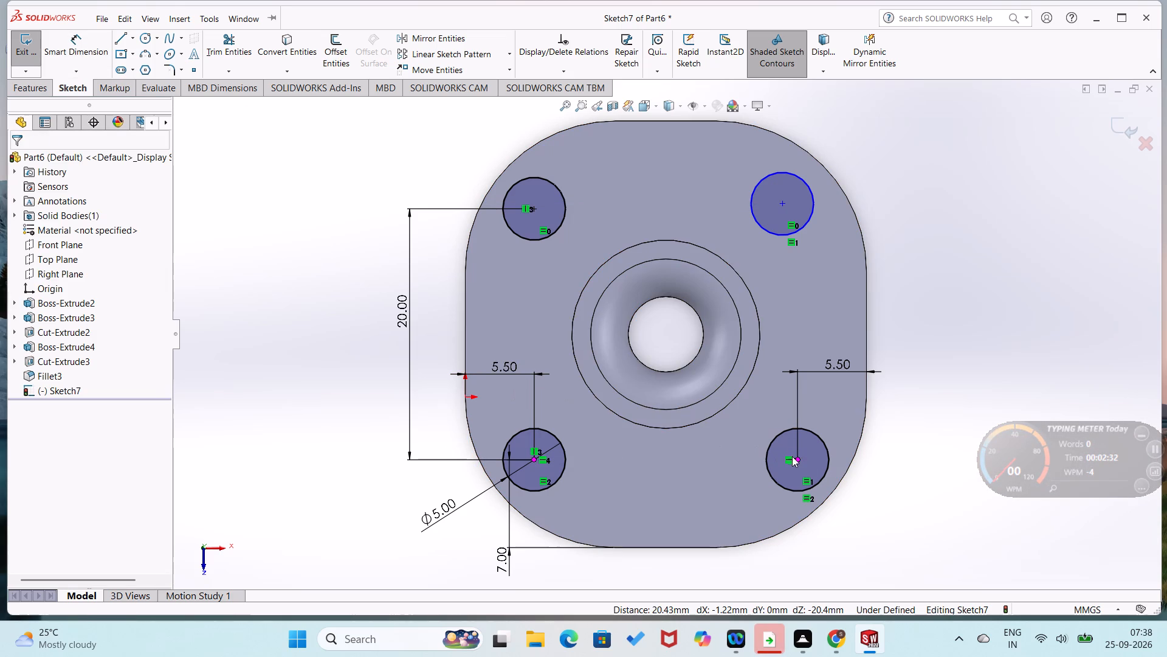
Add a vertical relation between the centres of the lower-right and upper-right corner circles.
left_click(798, 460)
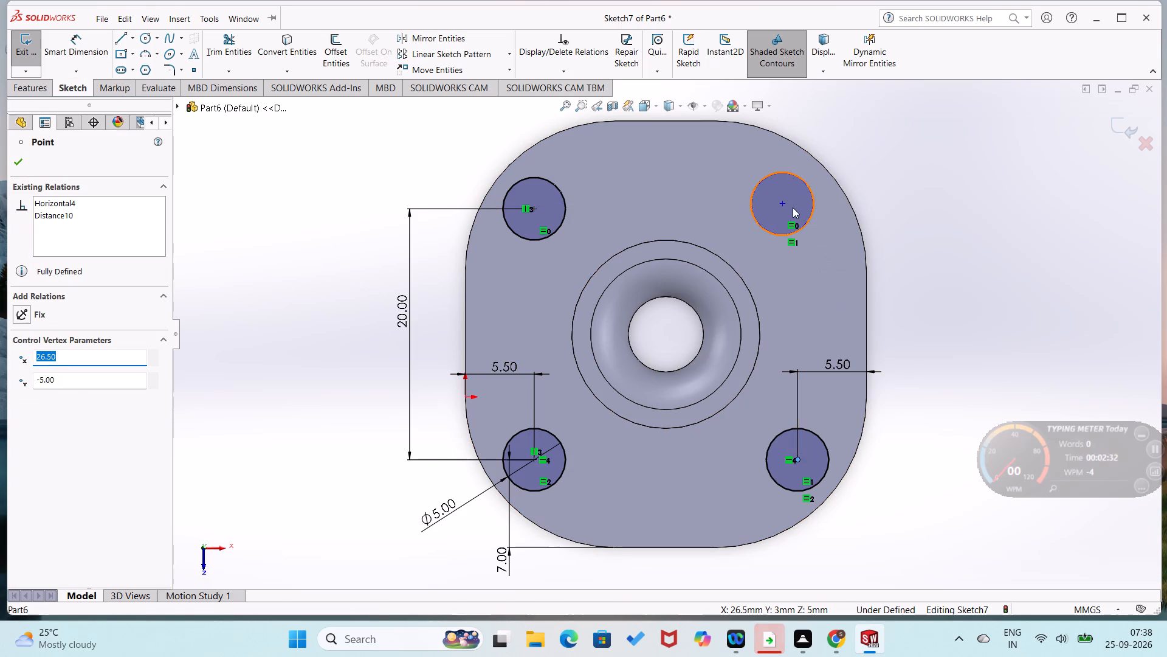
left_click(784, 202, "ctrl")
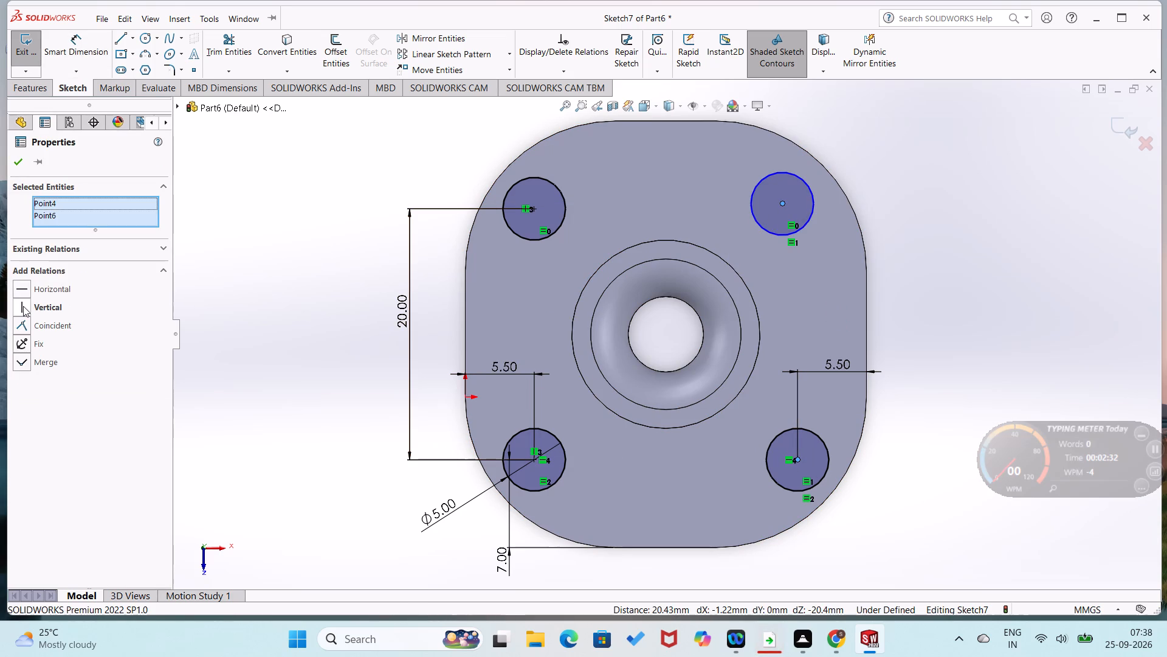
left_click(22, 306)
left_click(21, 163)
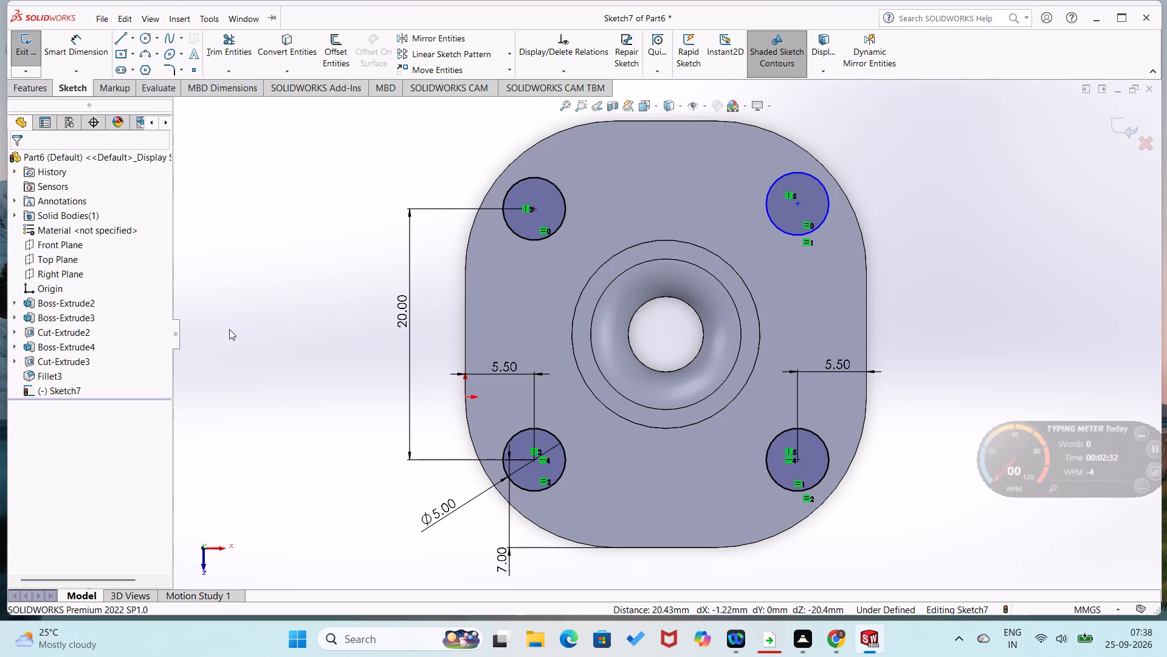
left_click(233, 332)
Dimension the vertical distance between the lower-right and upper-right circle centres as 20 mm.
right_click_drag(981, 512, 938, 327)
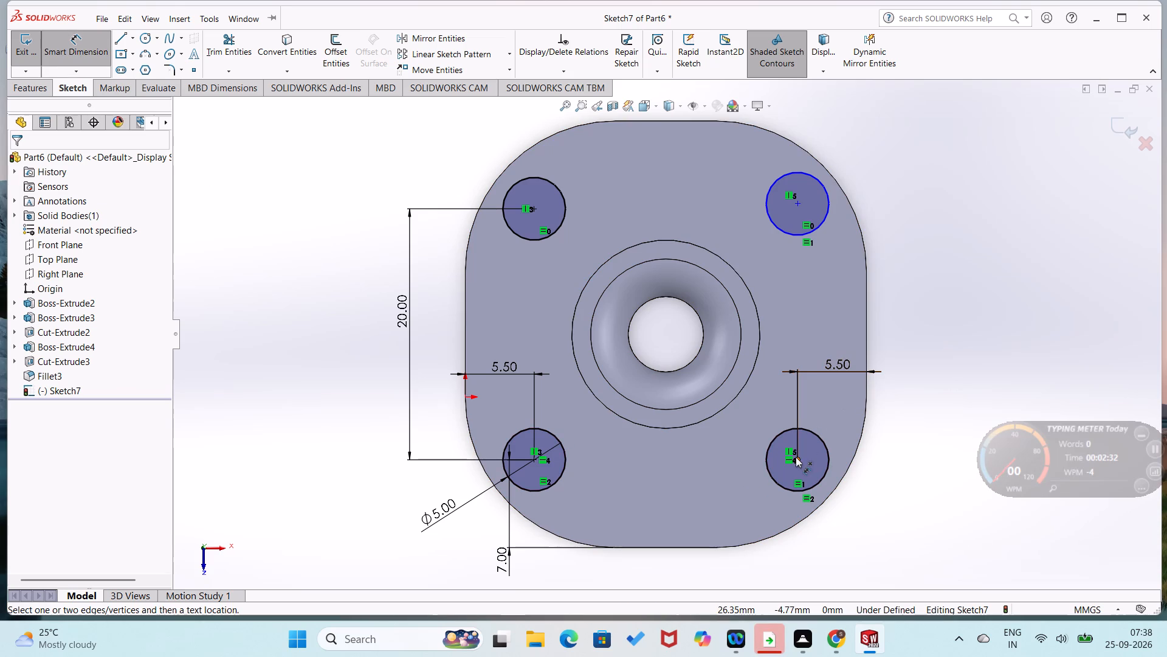
left_click(796, 460)
left_click(799, 202)
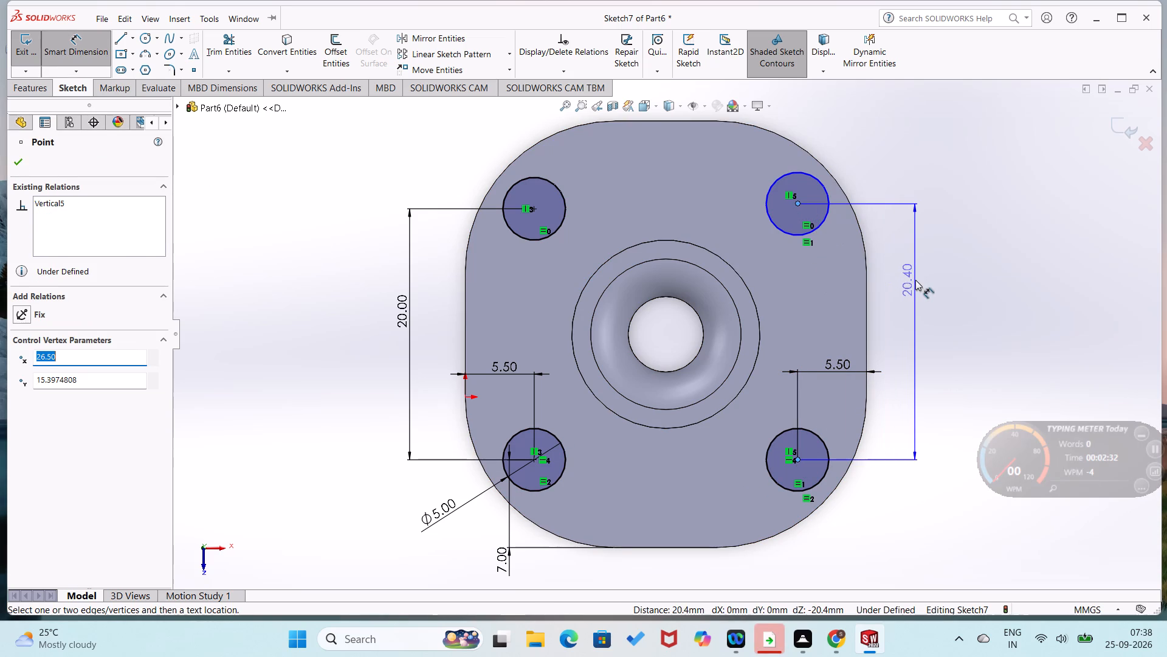
left_click(915, 280)
type("20")
key("Return")
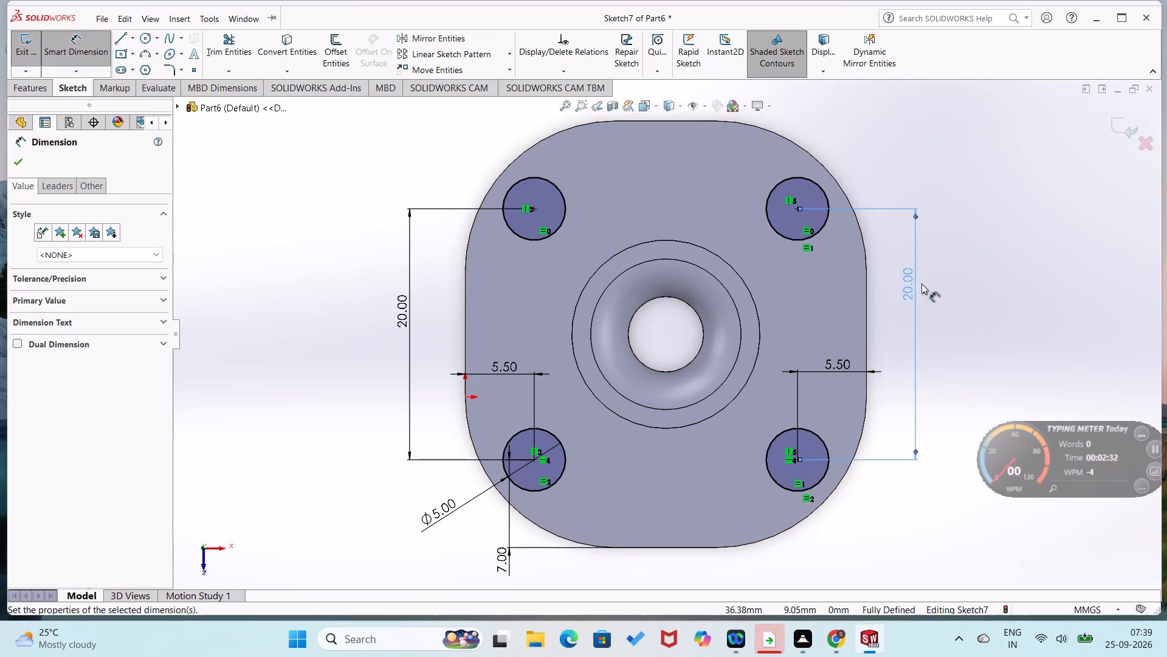
left_click(926, 282)
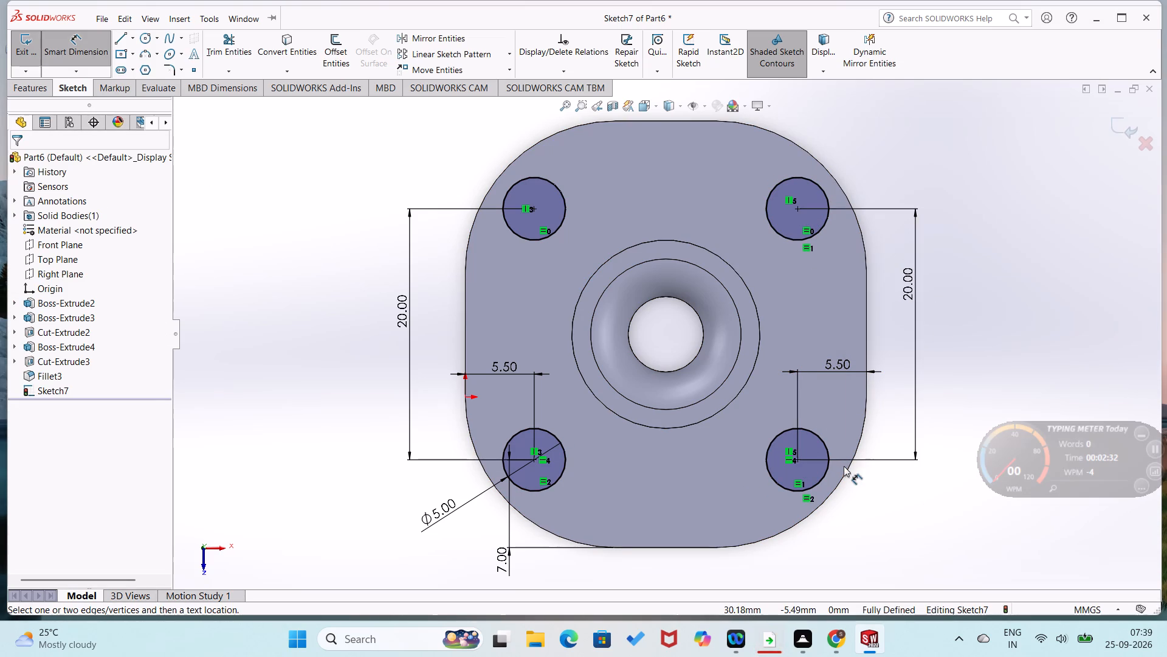
Cut the four corner circles through the plate with an Extruded Cut set to Through All.
left_click(44, 92)
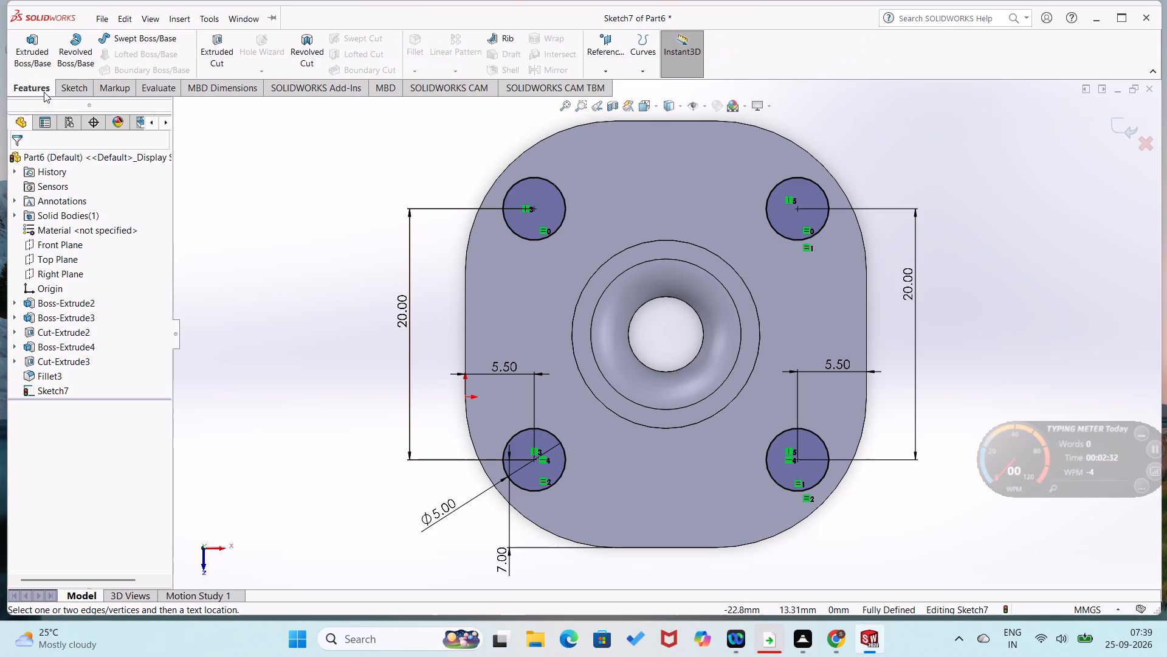
left_click(210, 60)
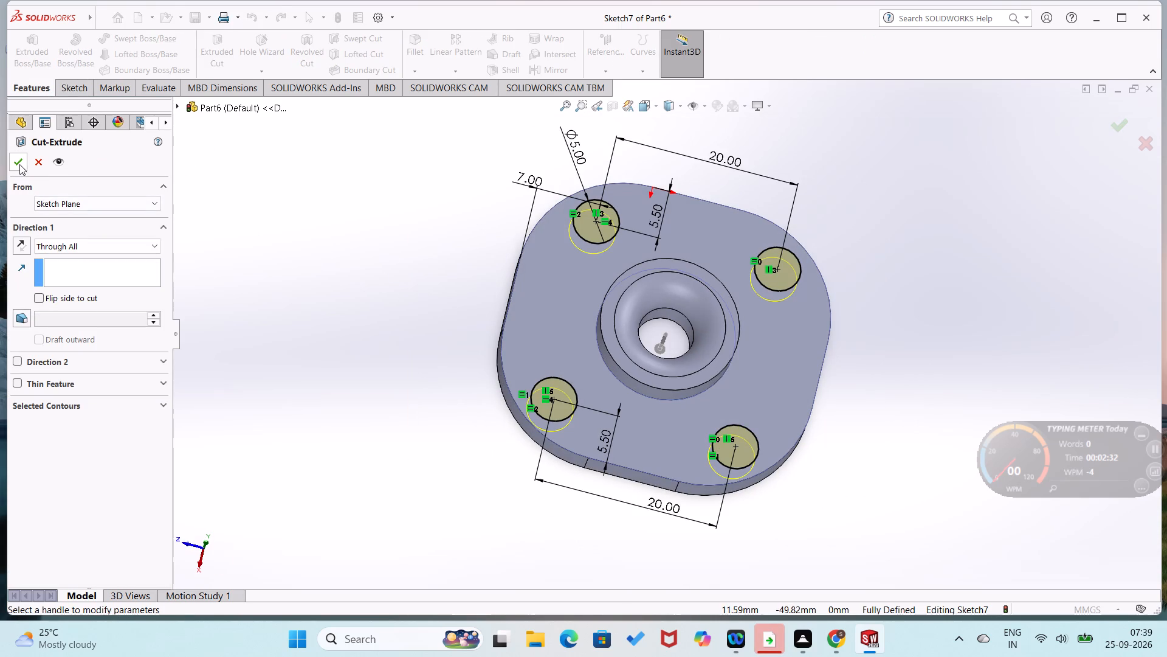
left_click(19, 164)
left_click(265, 330)
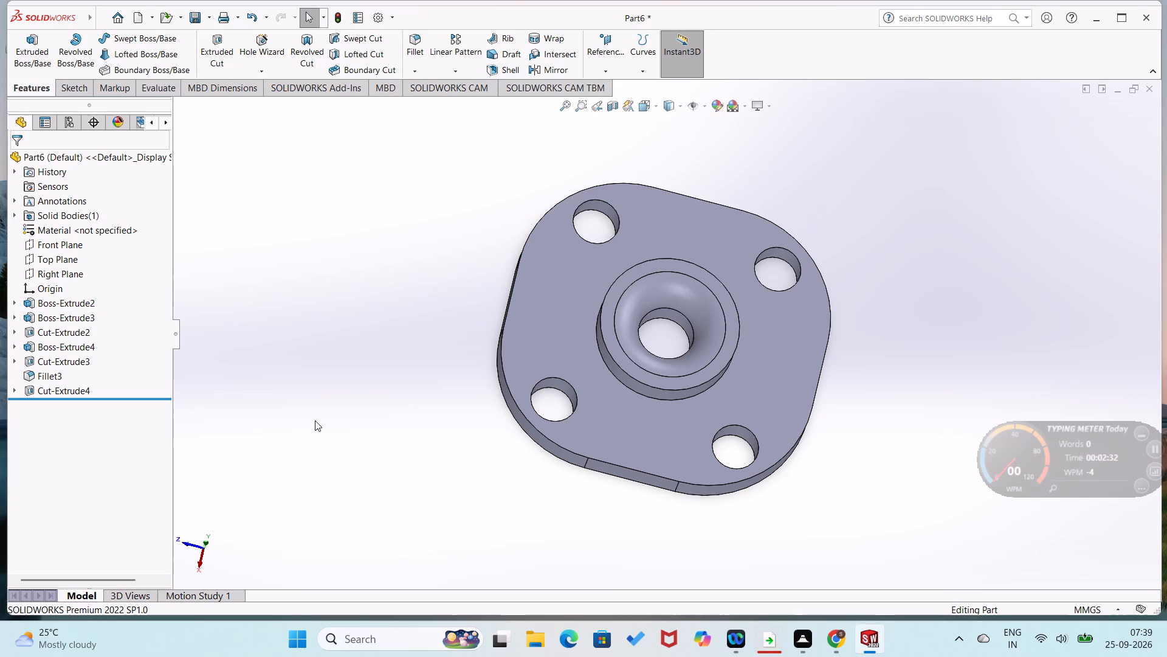
View the finished plate isometrically and close the part without saving its changes.
key("ctrl+7")
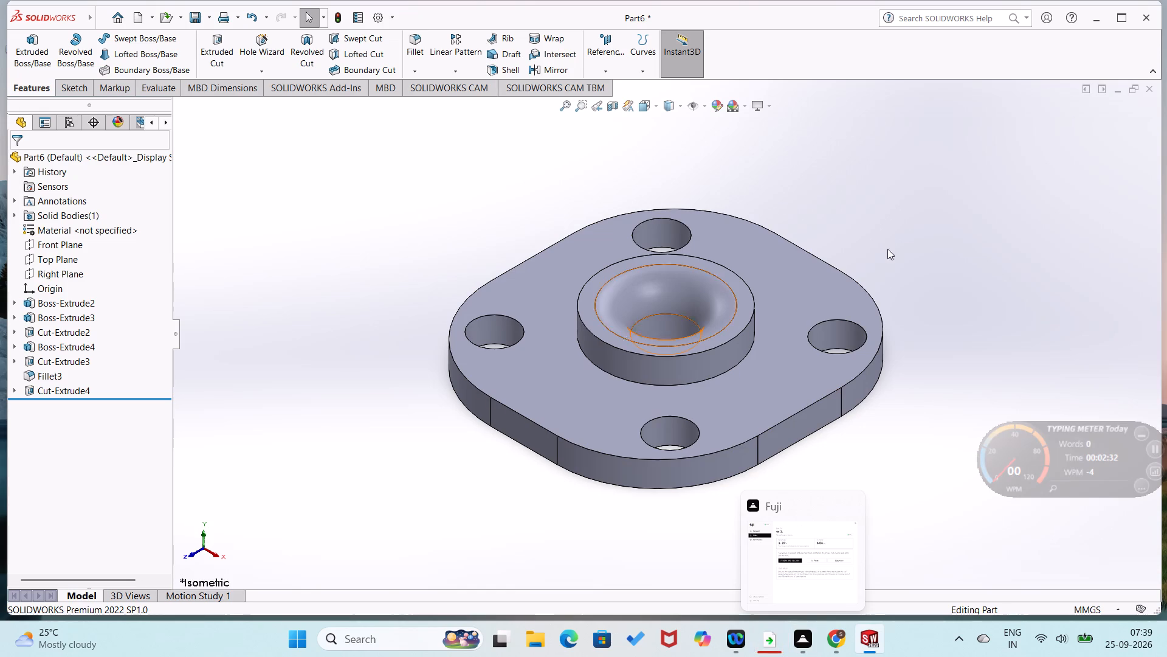
left_click(1154, 91)
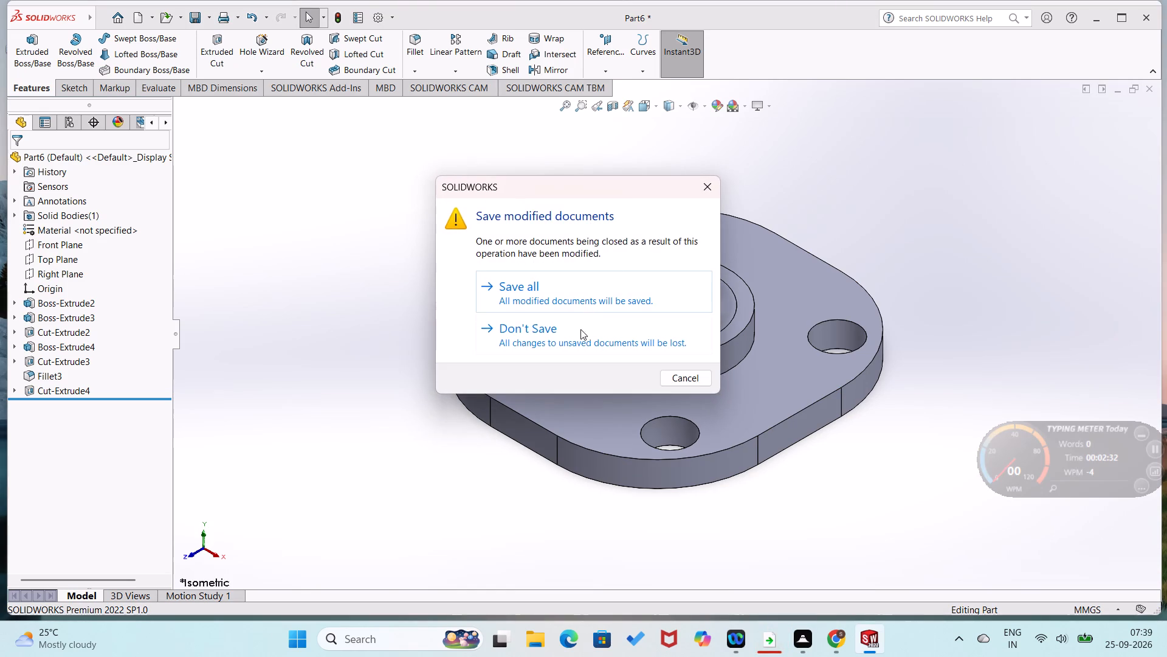
left_click(580, 332)
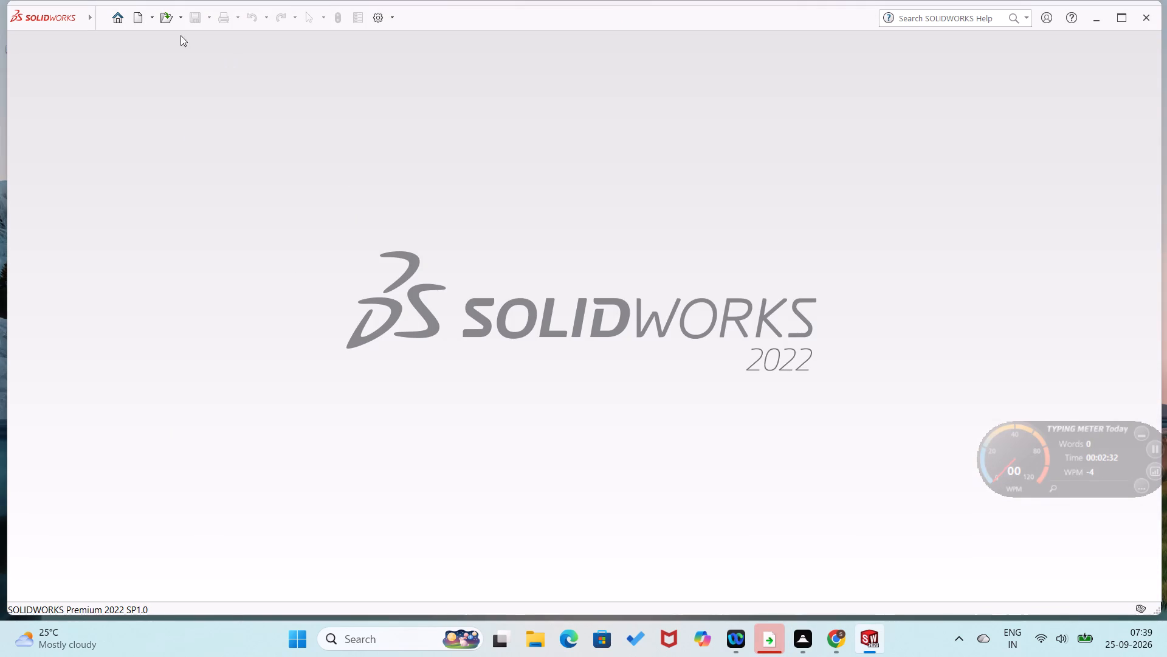
Create a new part document.
left_click(116, 14)
left_click(317, 170)
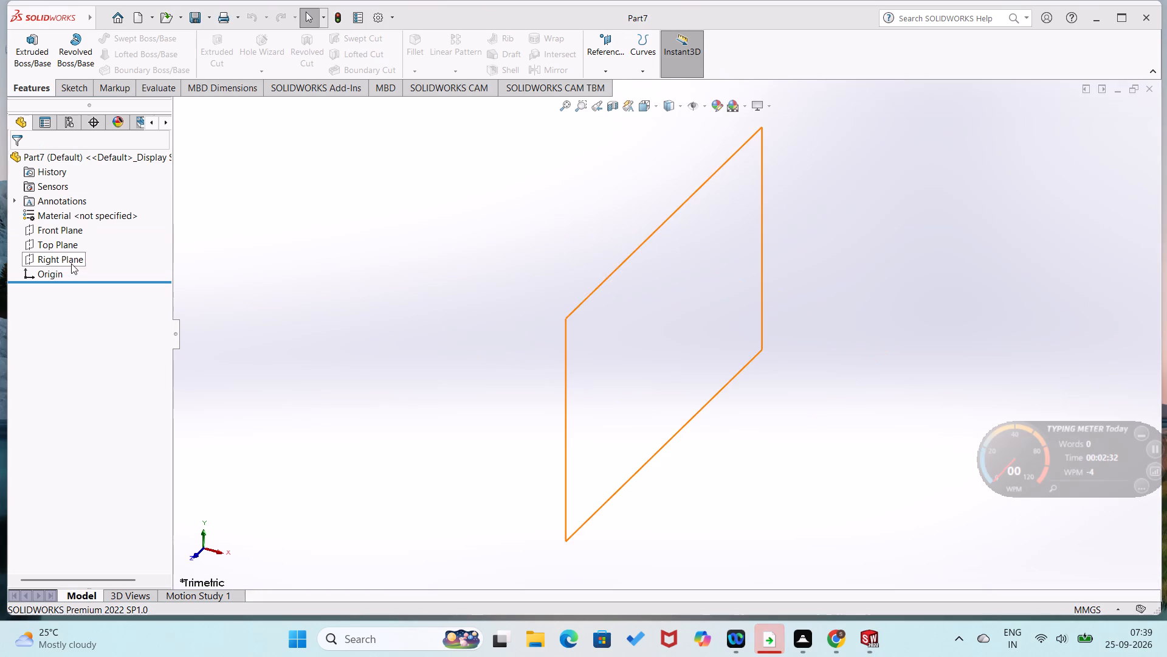
Start a sketch on the Top Plane and draw a circle about 100 mm in diameter centred on the origin.
left_click(66, 249)
left_click(83, 230)
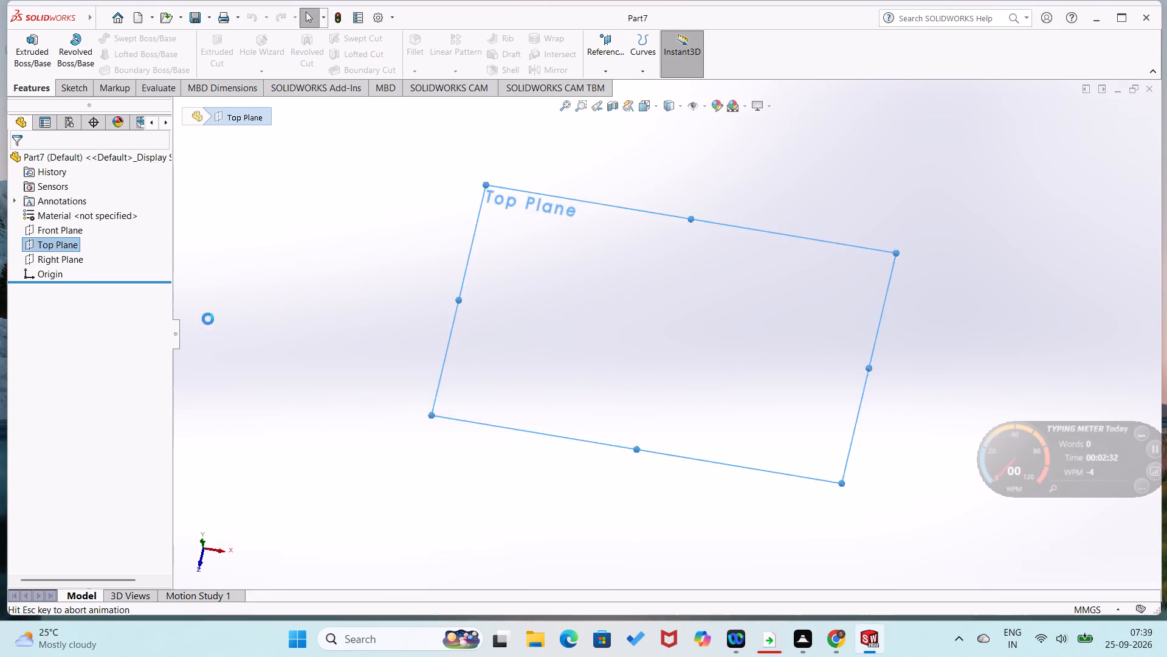
right_click_drag(497, 350, 735, 370)
left_click(667, 332)
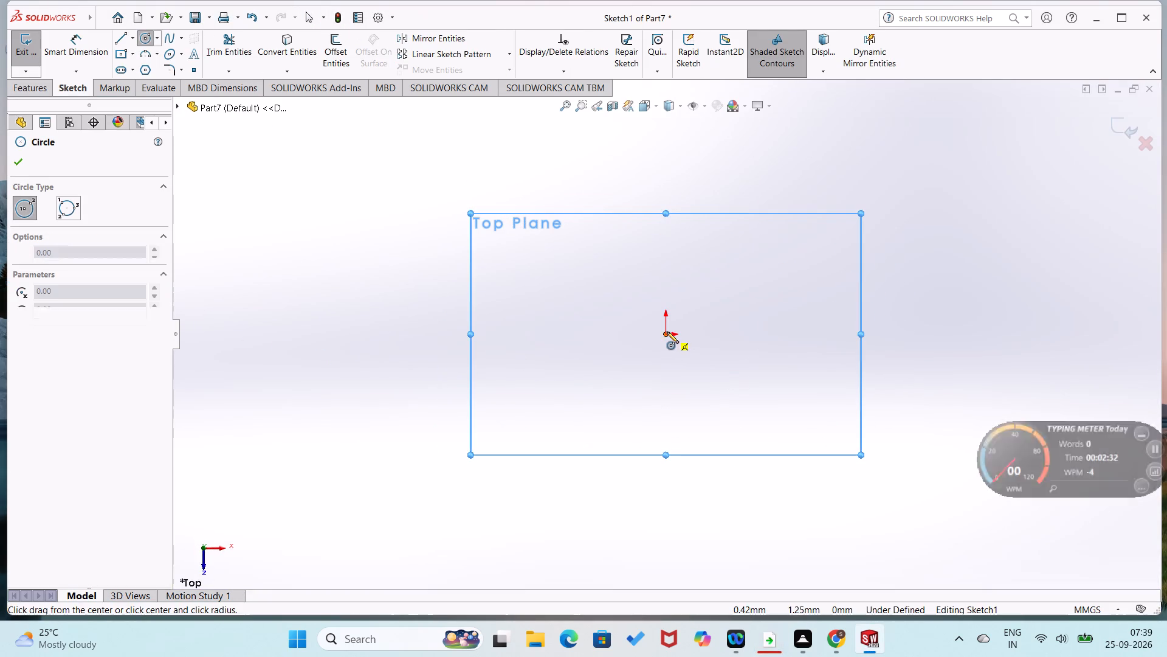
left_click(723, 428)
Dimension the circle's diameter as 64 mm.
right_click_drag(782, 397, 809, 313)
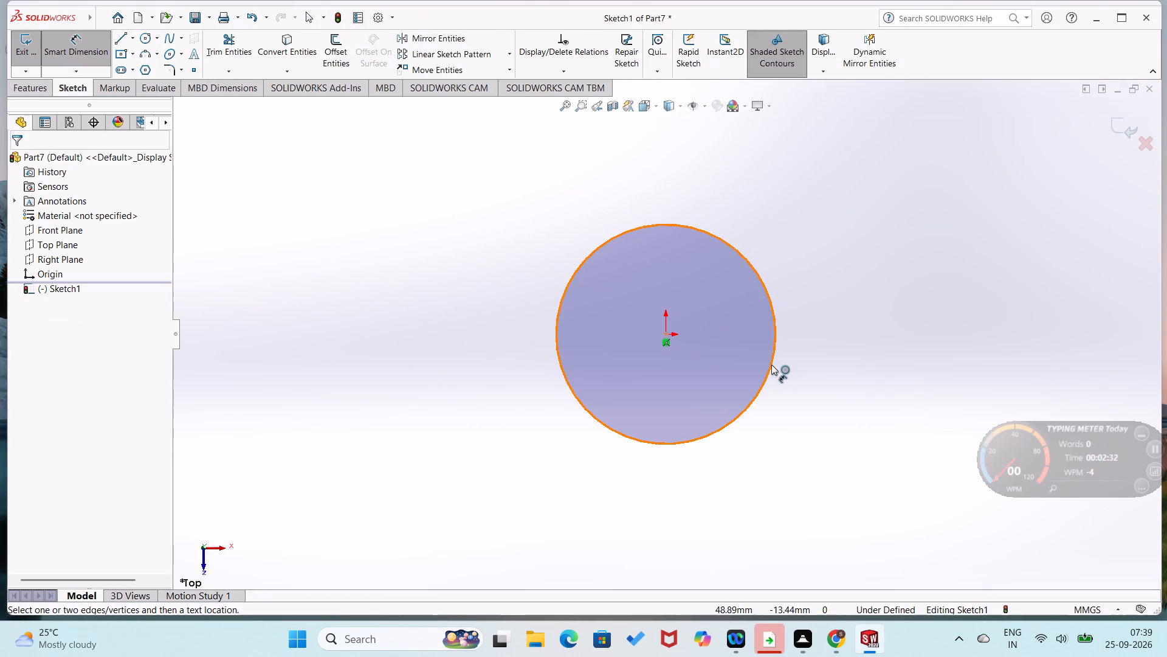
left_click(771, 365)
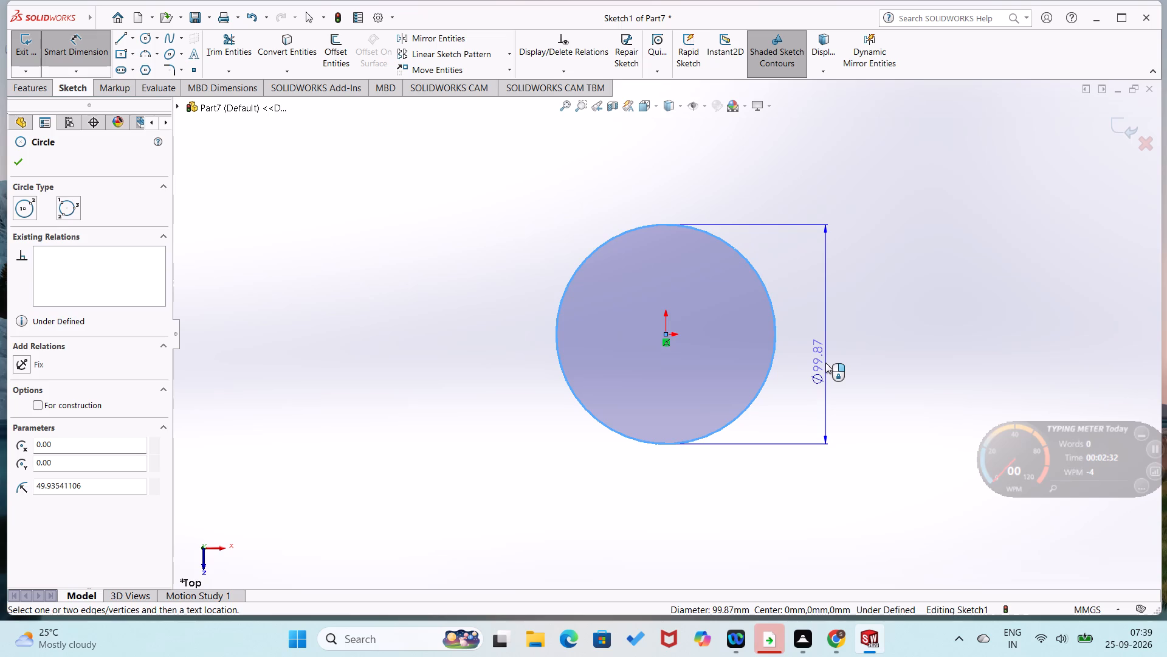
left_click(825, 363)
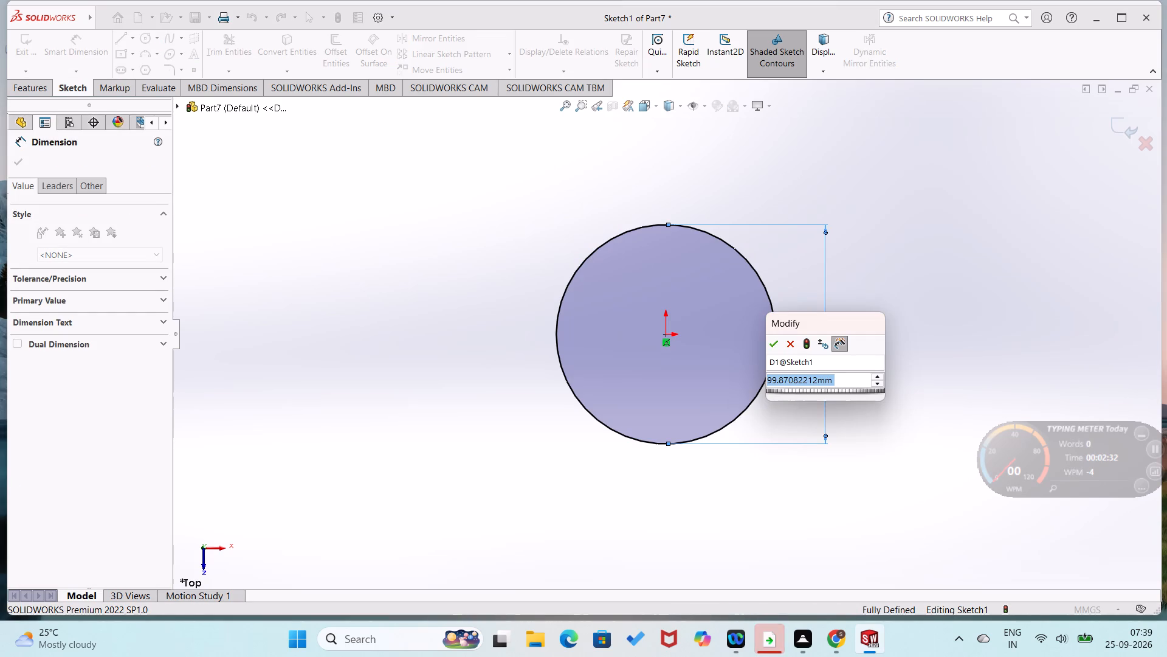
type("64")
key("Return")
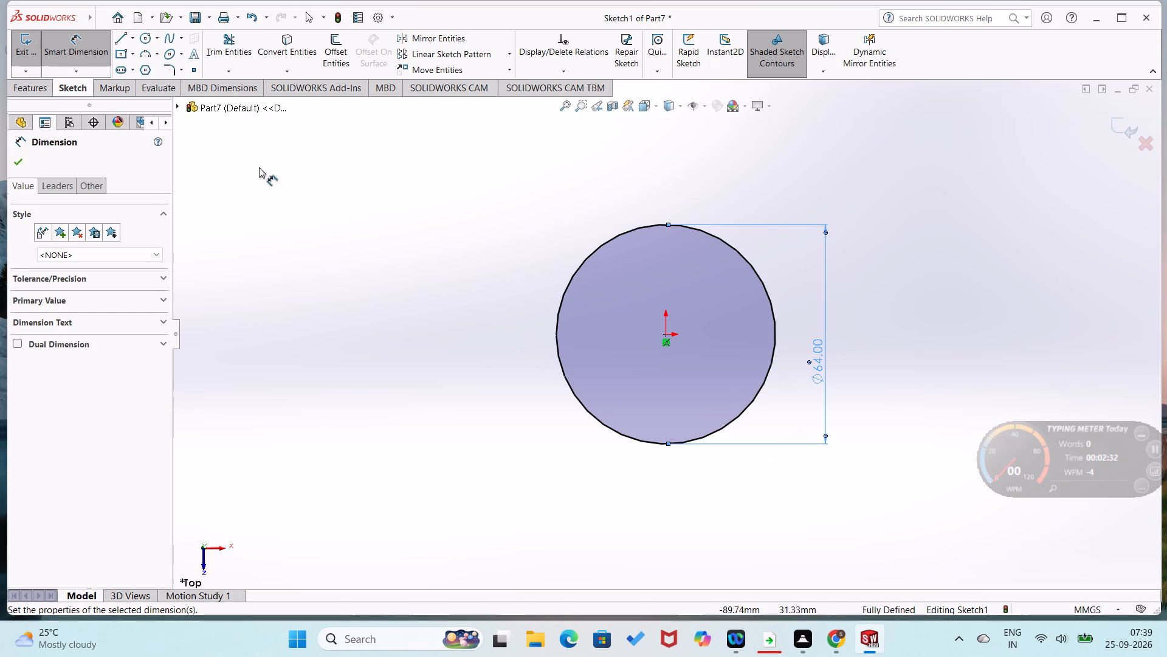
left_click(9, 161)
Extrude the 64 mm circle as a blind boss 3 mm thick.
left_click(26, 85)
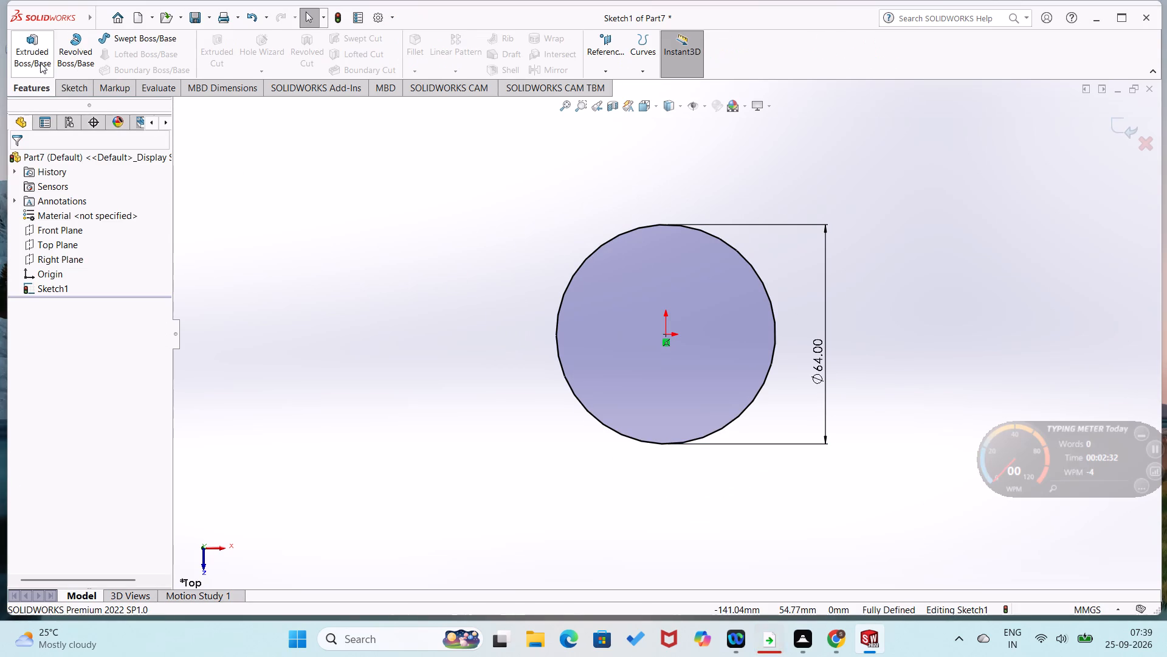
left_click(40, 56)
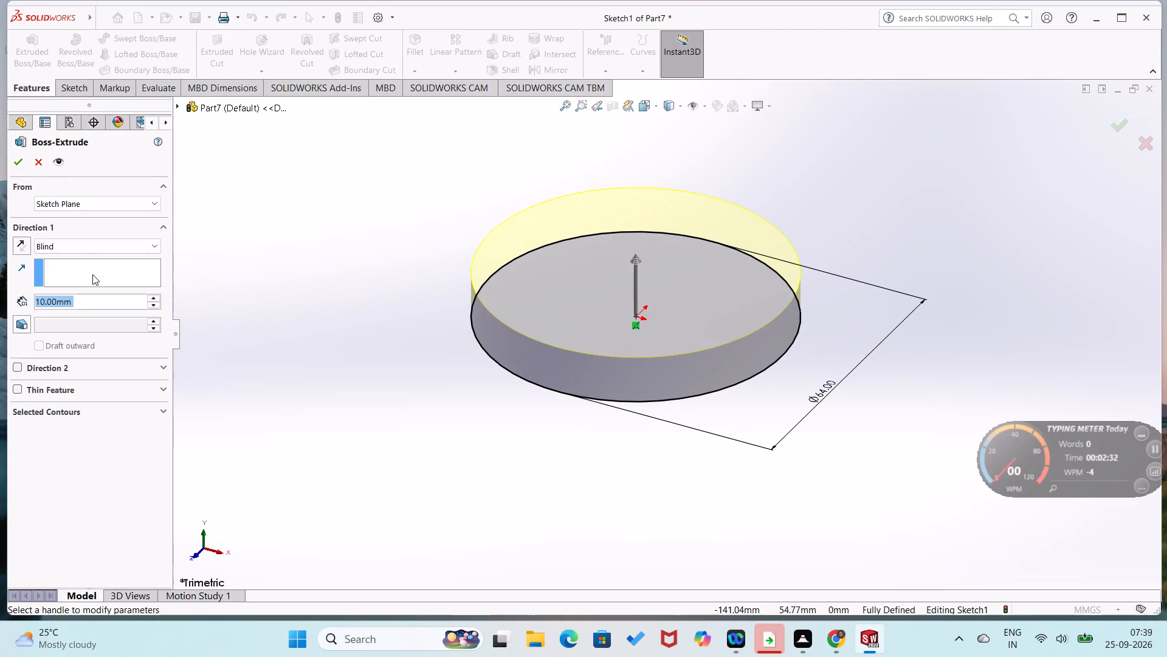
key("3")
key("Return")
left_click(21, 161)
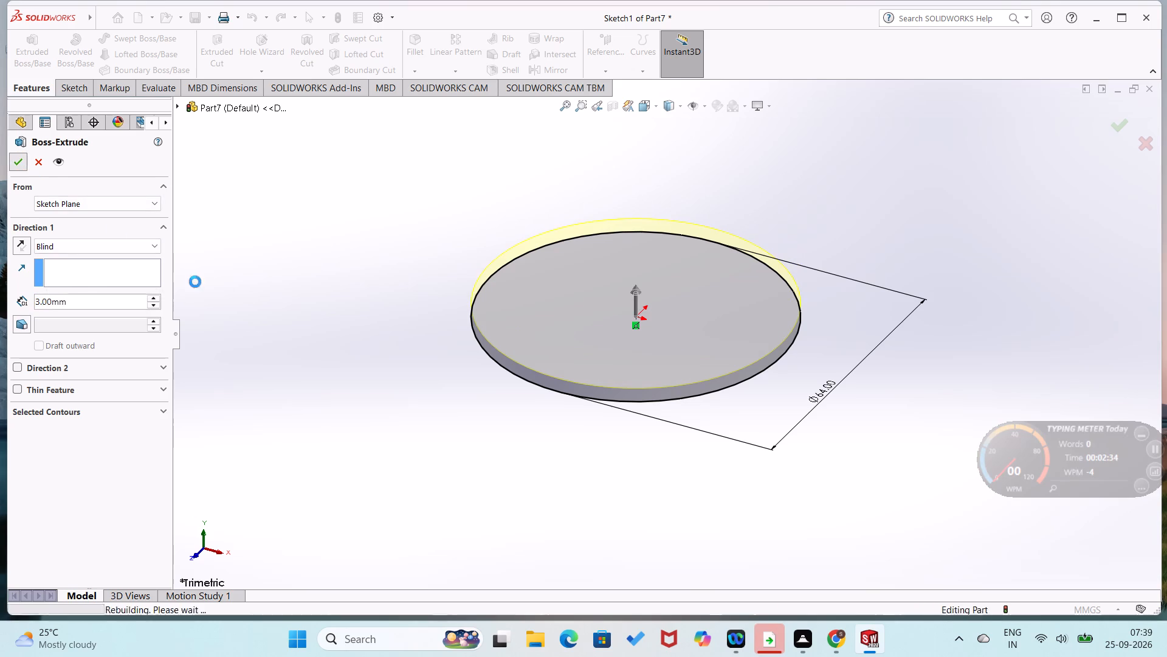
left_click(274, 334)
Start a sketch on the disc's top face and draw a smaller circle centred on the origin.
right_click(584, 324)
left_click(616, 315)
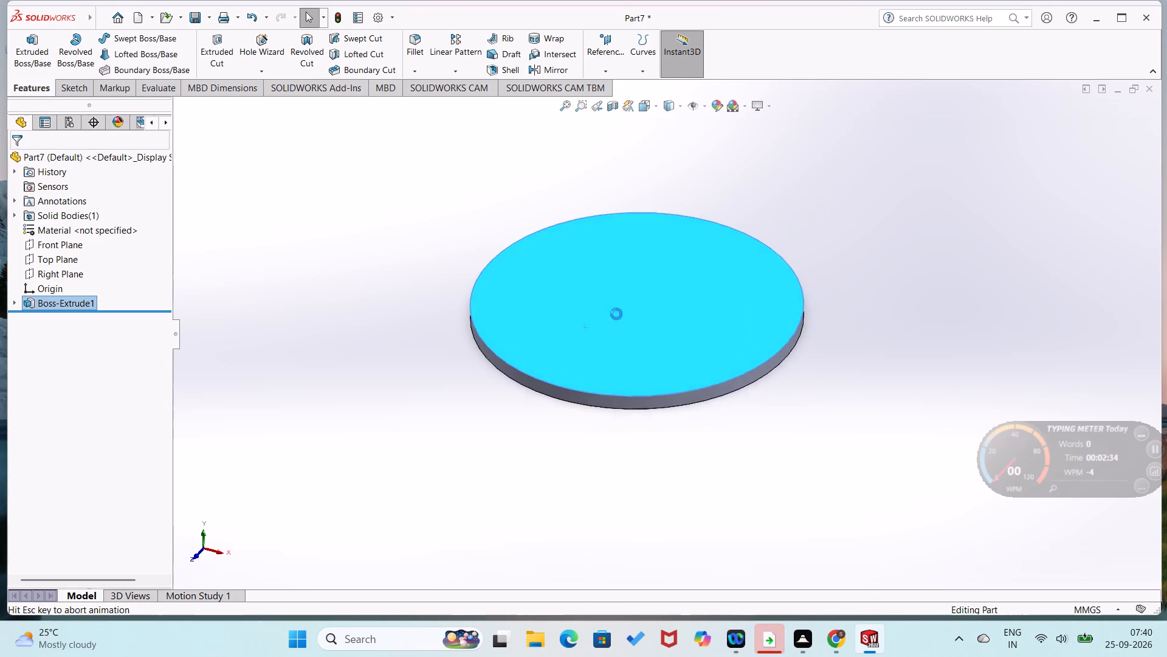
right_click_drag(298, 380, 329, 249)
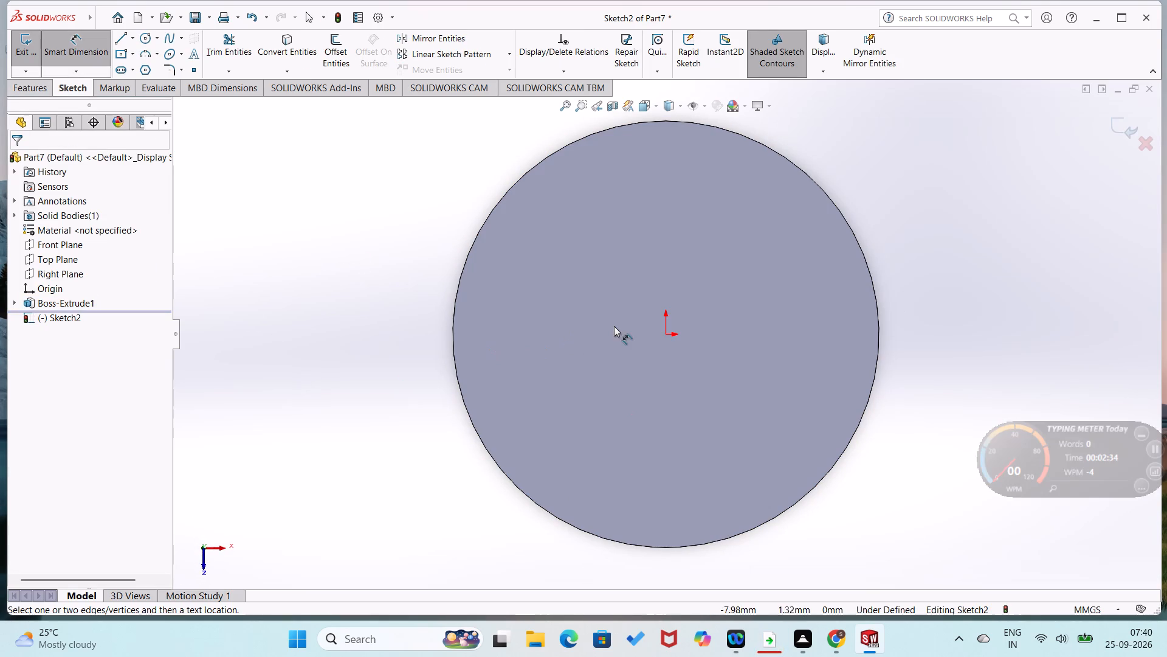
right_click_drag(646, 357, 779, 383)
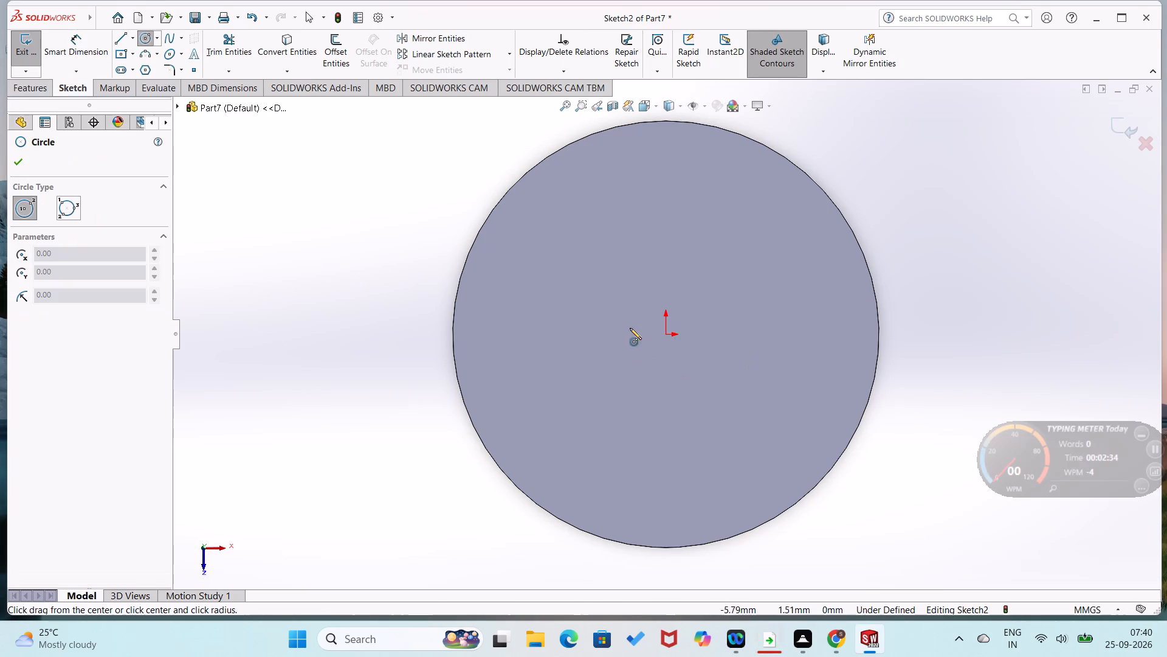
left_click_drag(667, 335, 670, 341)
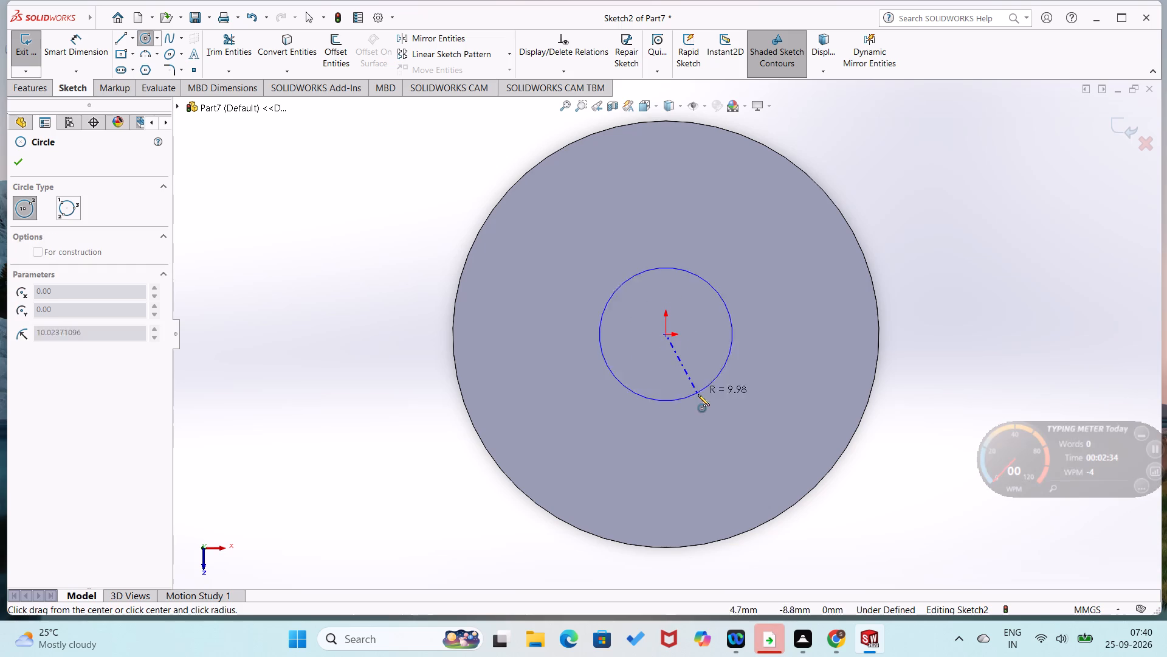
left_click(716, 442)
Dimension the inner circle's diameter as 48 mm.
right_click_drag(790, 408, 798, 328)
left_click(782, 361)
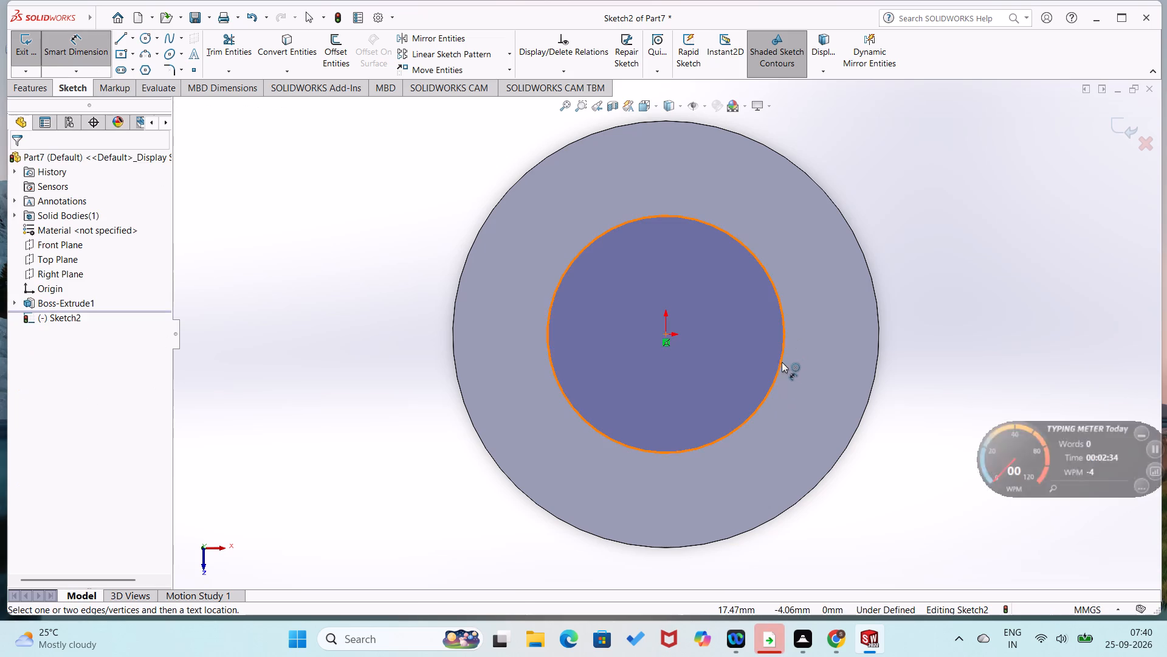
left_click(810, 366)
type("48")
key("Return")
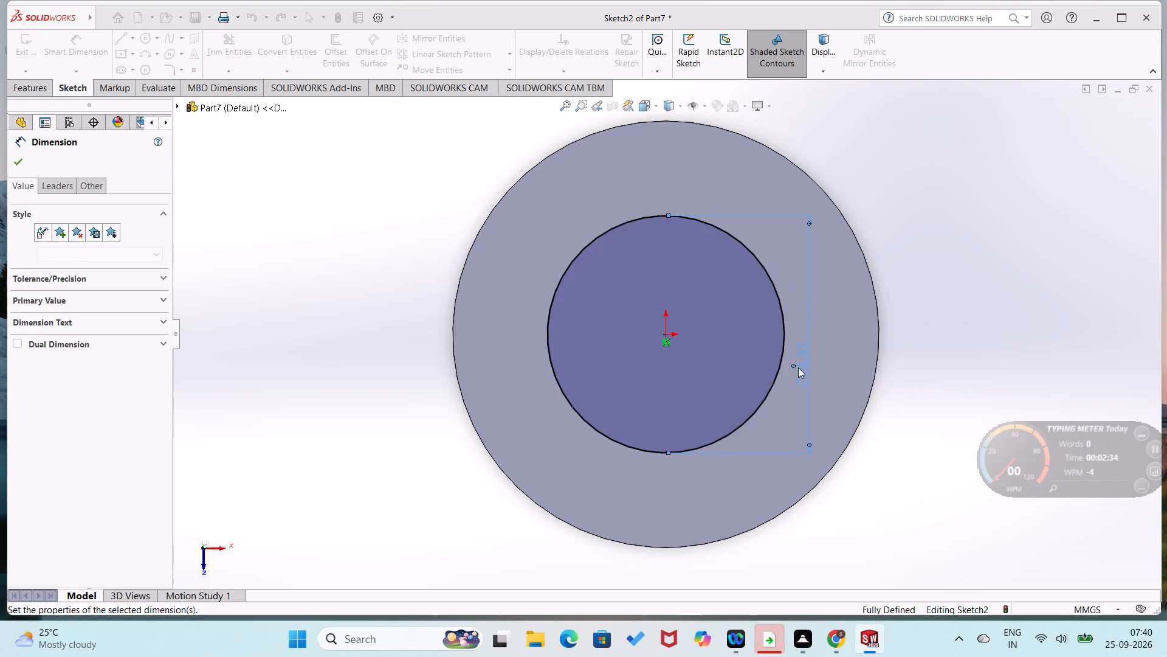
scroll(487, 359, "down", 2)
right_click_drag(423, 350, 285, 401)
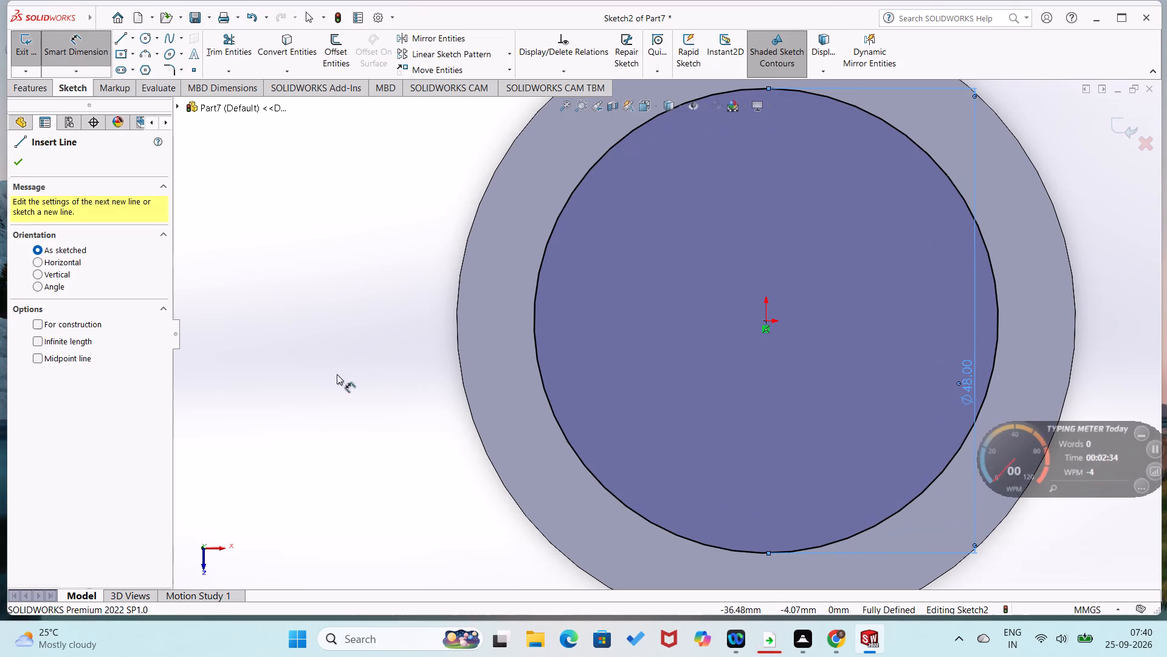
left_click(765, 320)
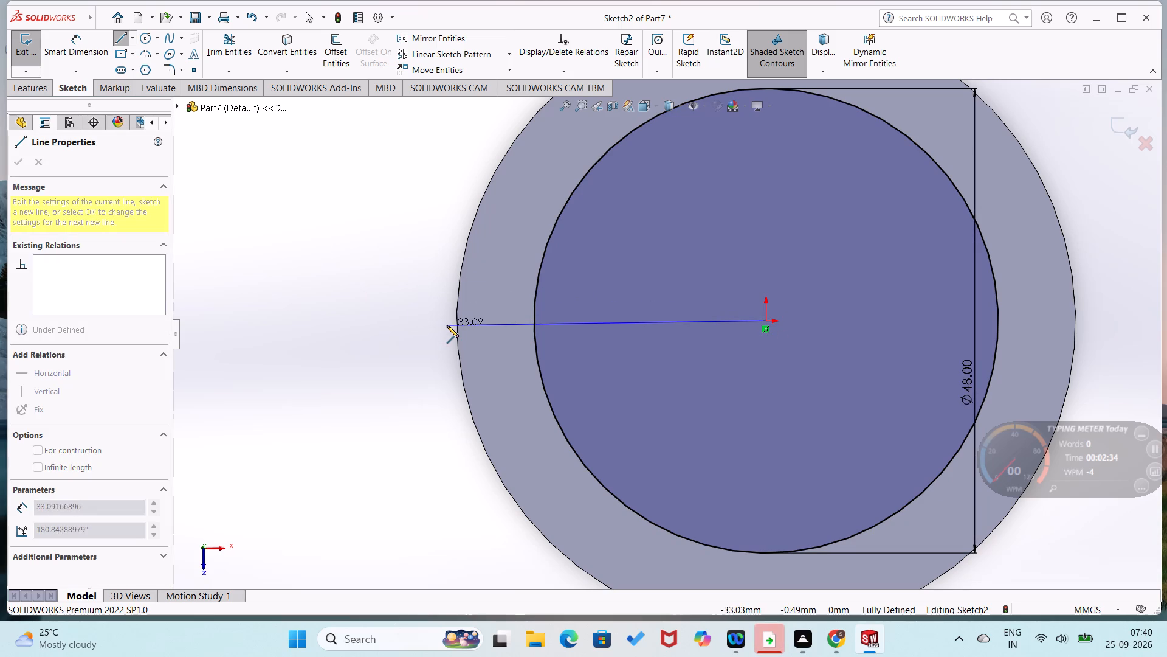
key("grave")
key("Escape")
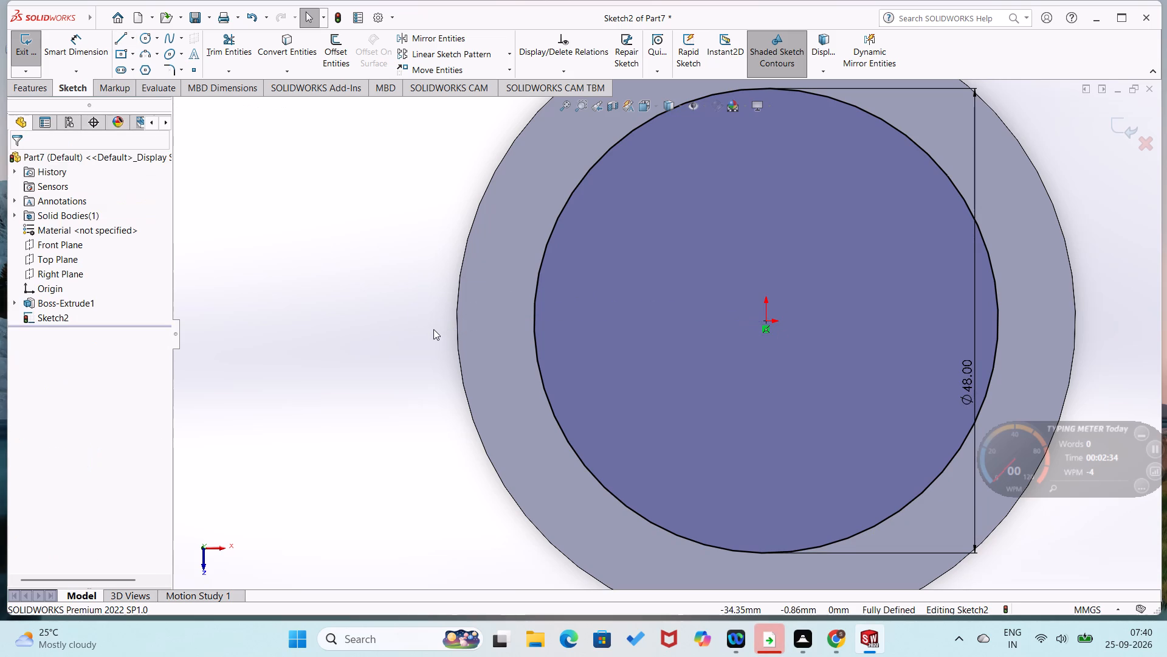
Sketch a closed L-shaped profile between the 48 mm circle and the disc's outer edge, with an 8 mm horizontal base line level with the origin.
right_click_drag(433, 325, 283, 335)
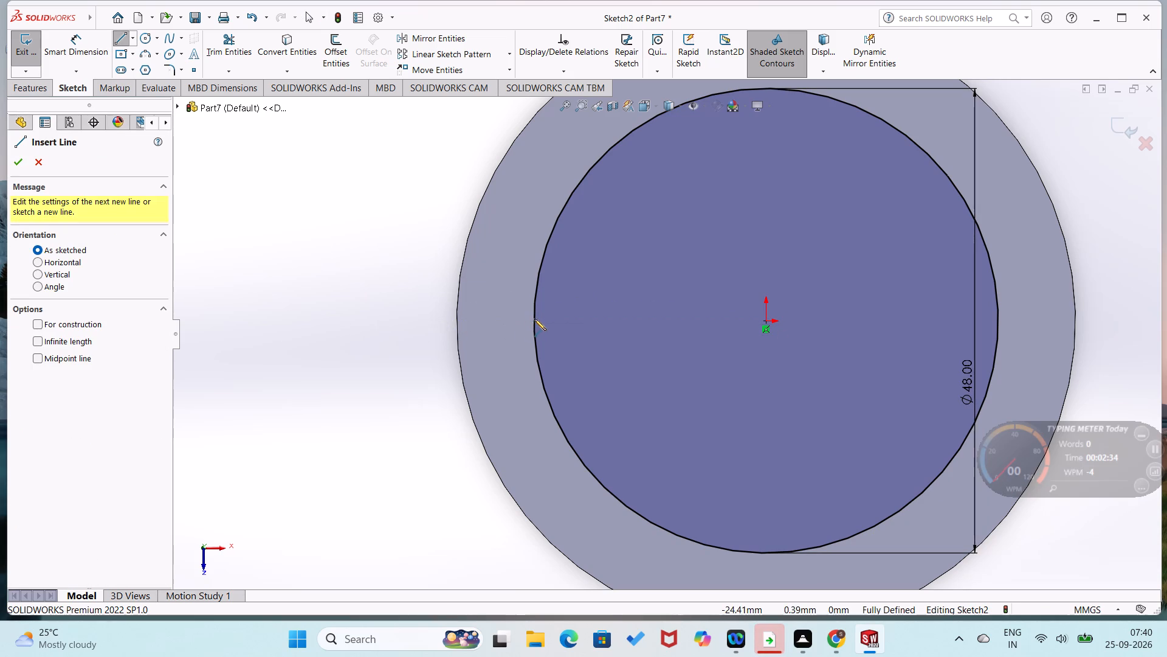
left_click(535, 319)
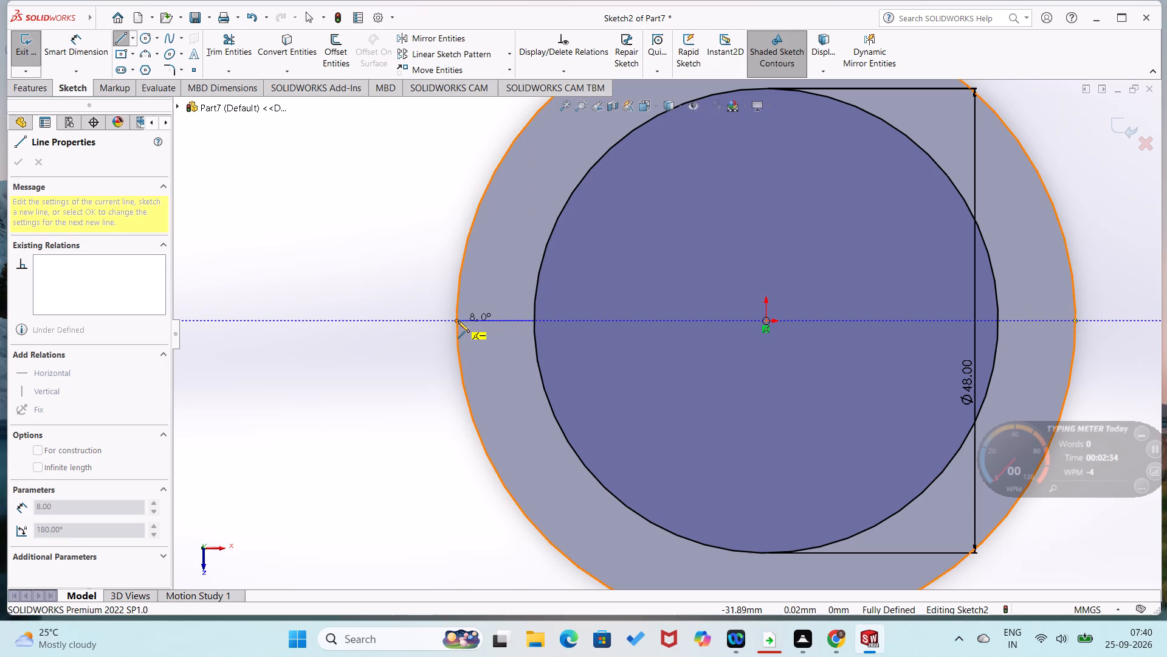
left_click(456, 321)
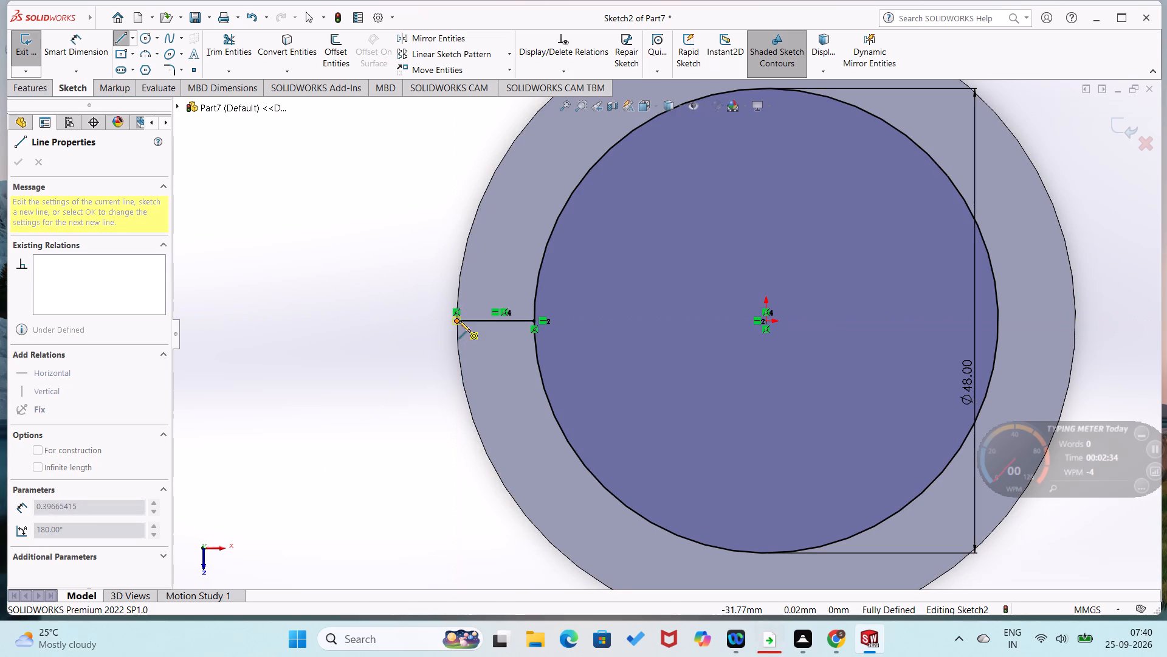
left_click(463, 266)
left_click(478, 265)
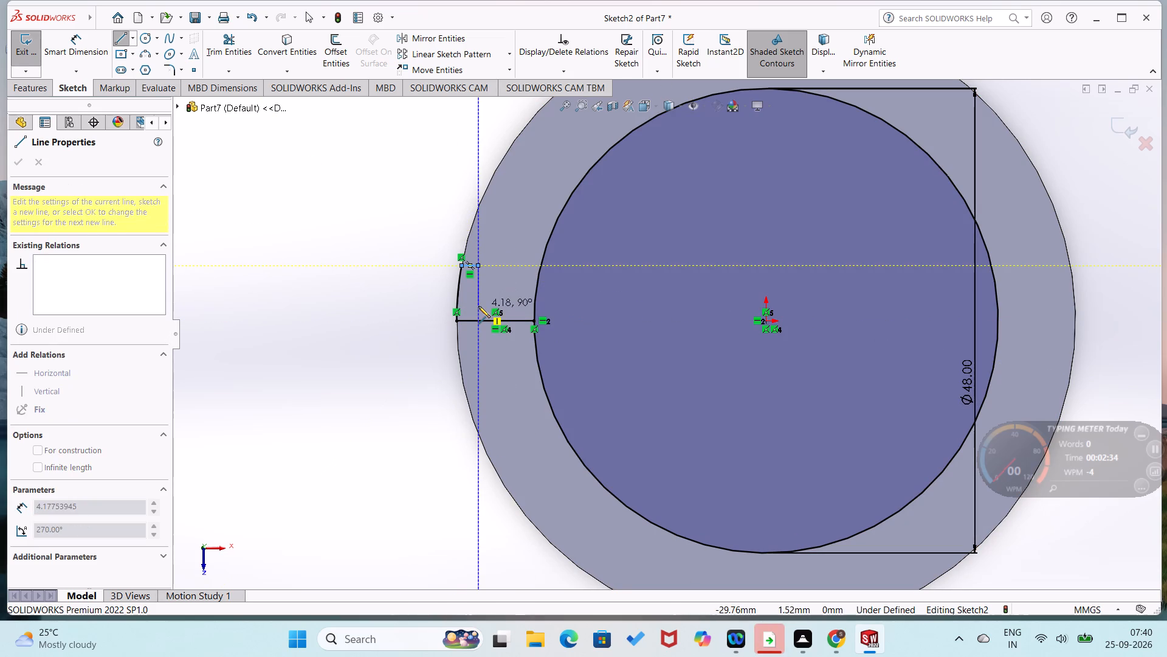
left_click(478, 306)
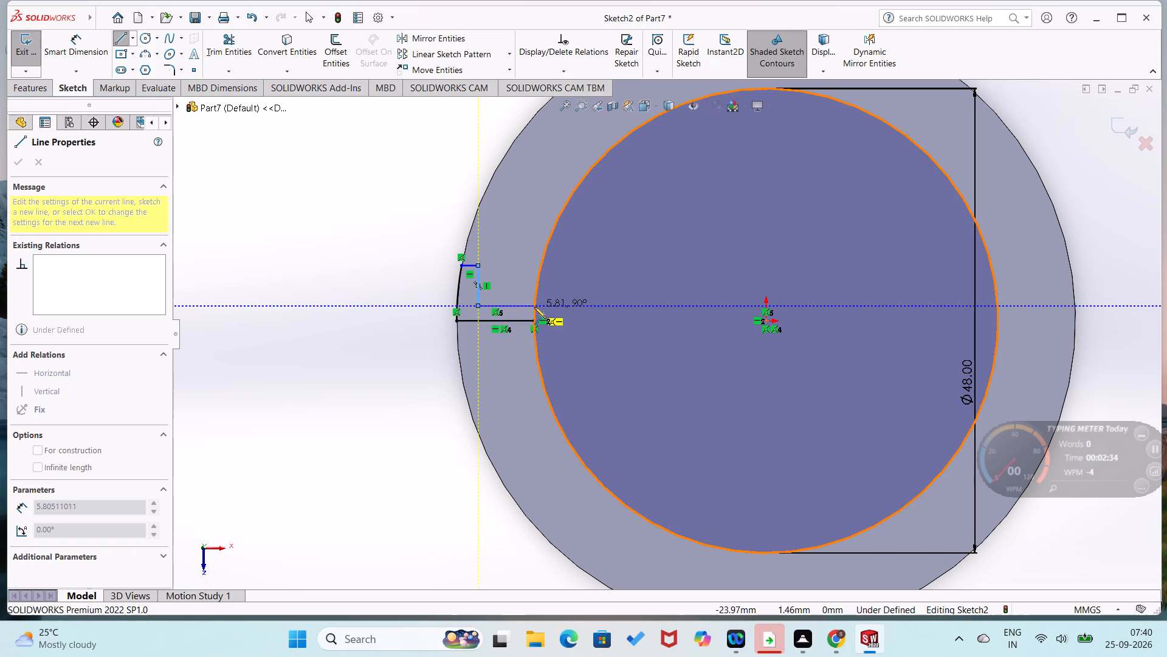
left_click(534, 307)
left_click(533, 321)
Dimension the short vertical line at the inner end of the L-profile as 1.5 mm.
right_click_drag(455, 370, 452, 228)
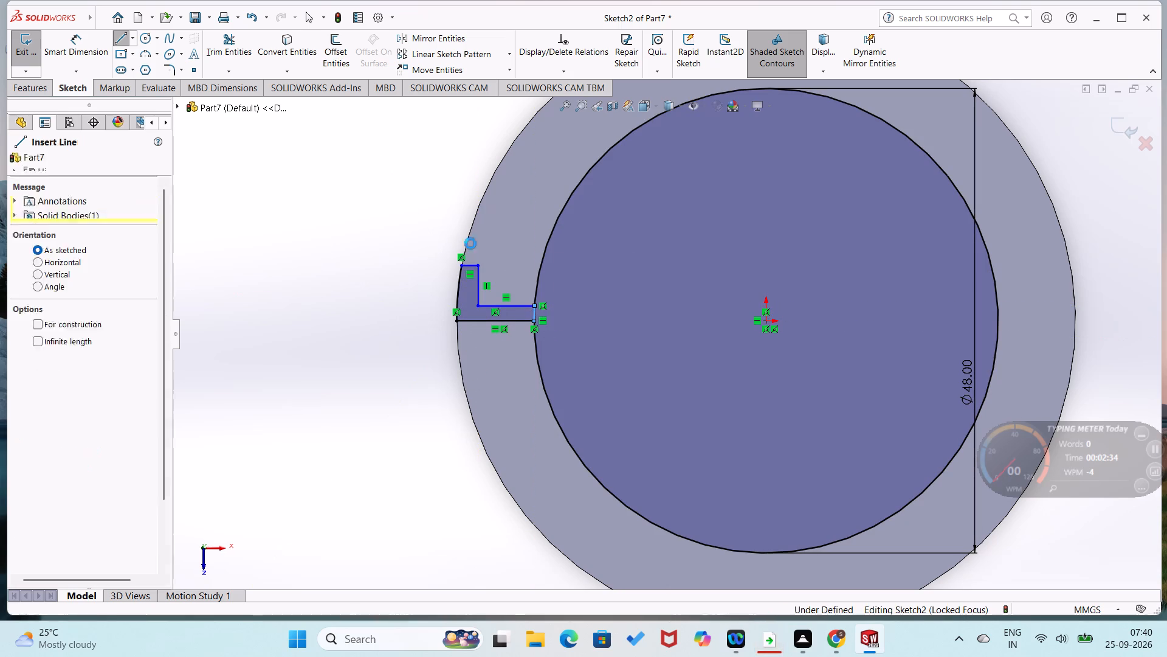
left_click(534, 314)
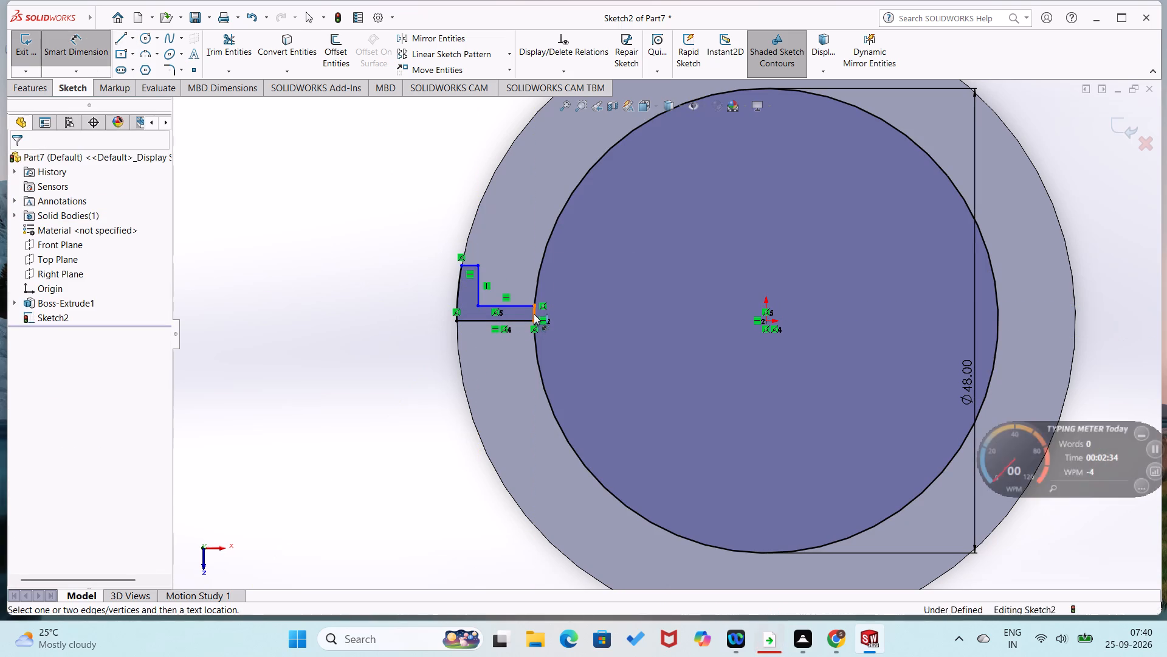
left_click(558, 315)
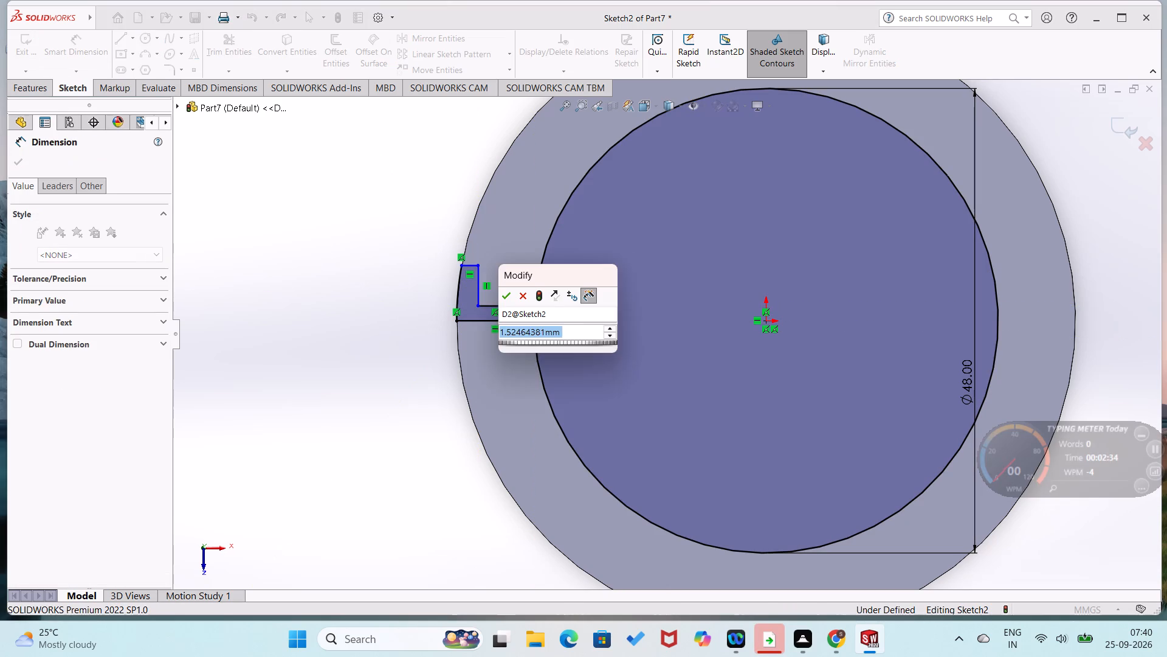
type("1.5")
key("Return")
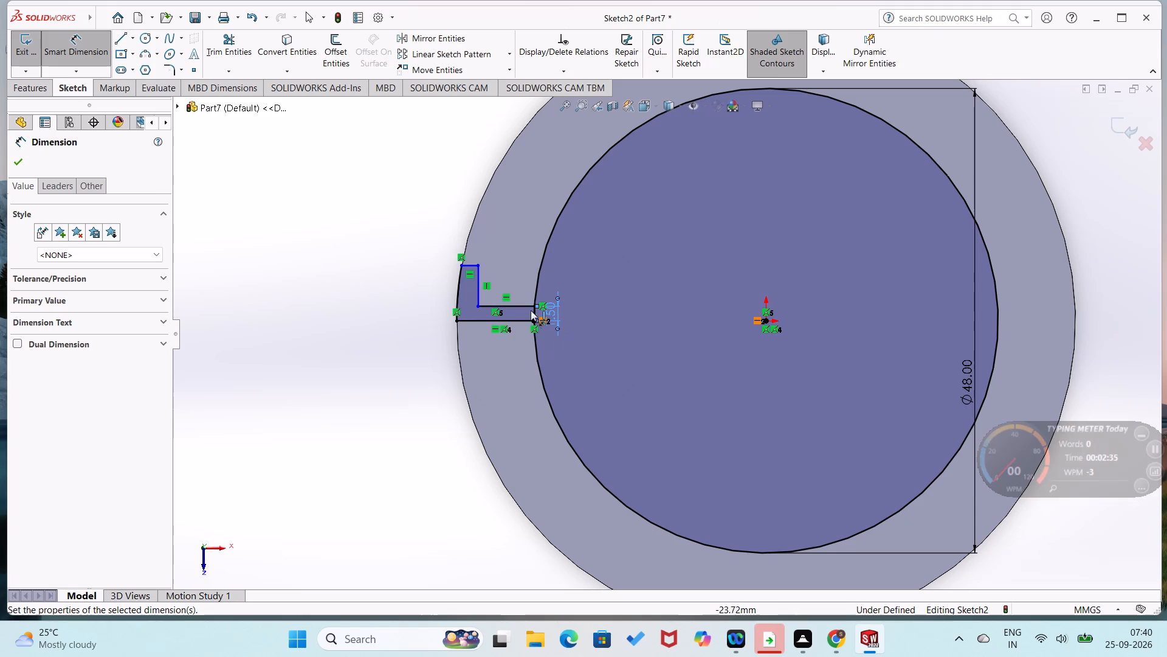
Dimension the short horizontal line at the top of the L-profile's upright as 1.8 mm.
left_click(469, 266)
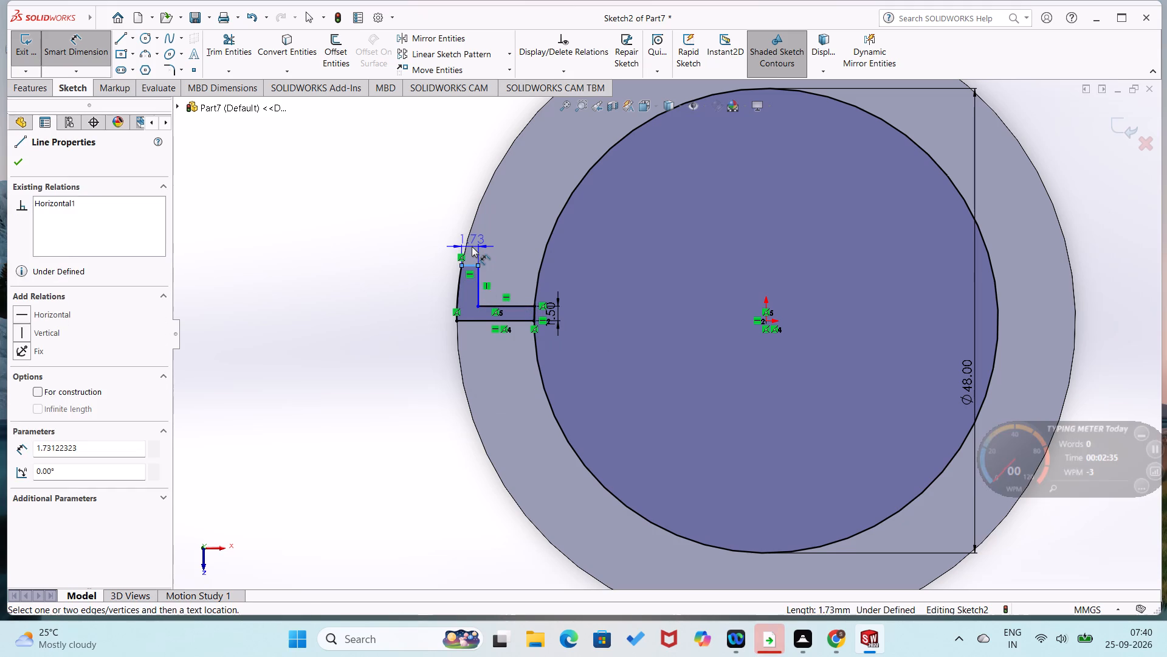
left_click(472, 246)
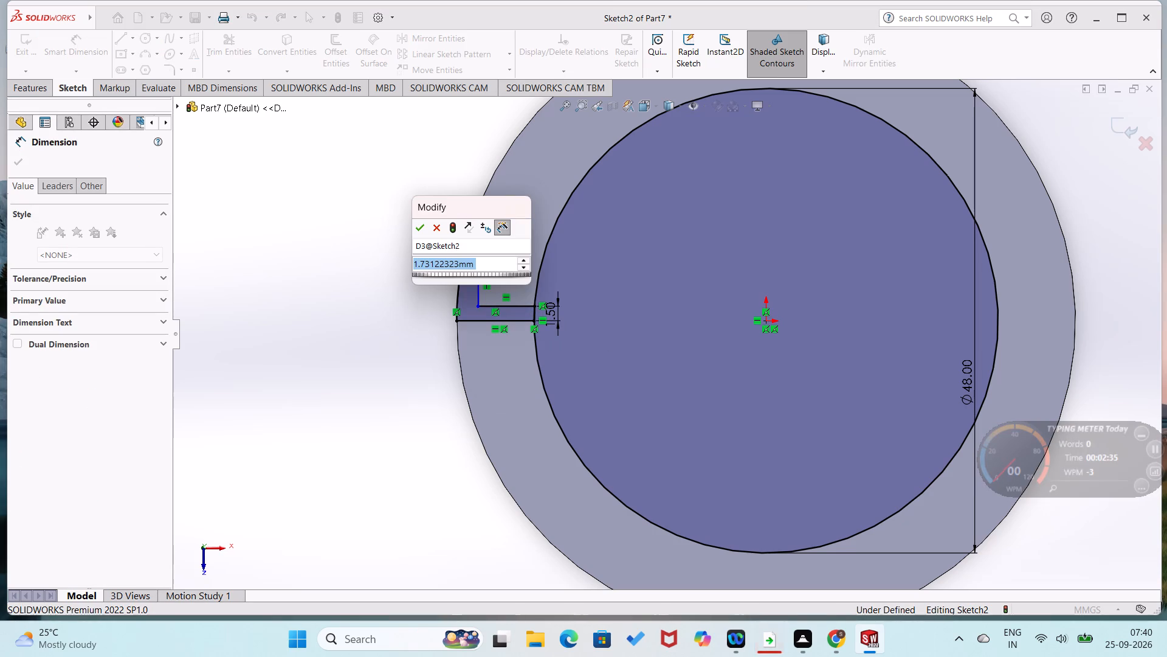
type("1.8")
key("Return")
left_click(360, 259)
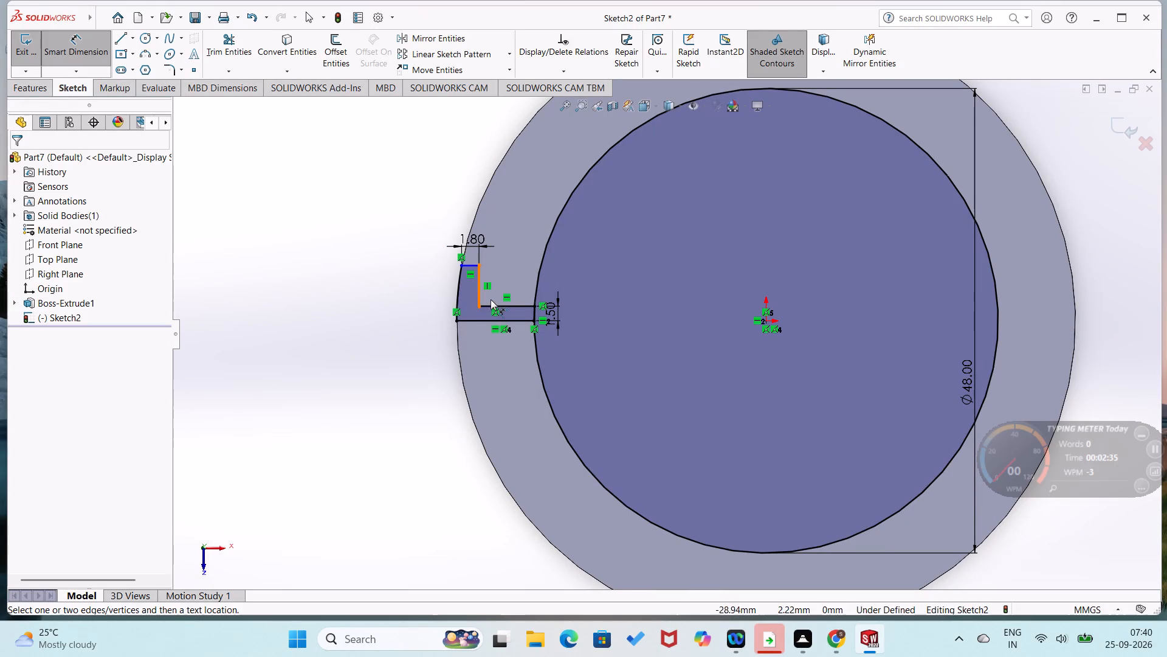
Dimension the L-profile's inner horizontal line as 5.7 mm.
left_click(516, 304)
left_click(515, 285)
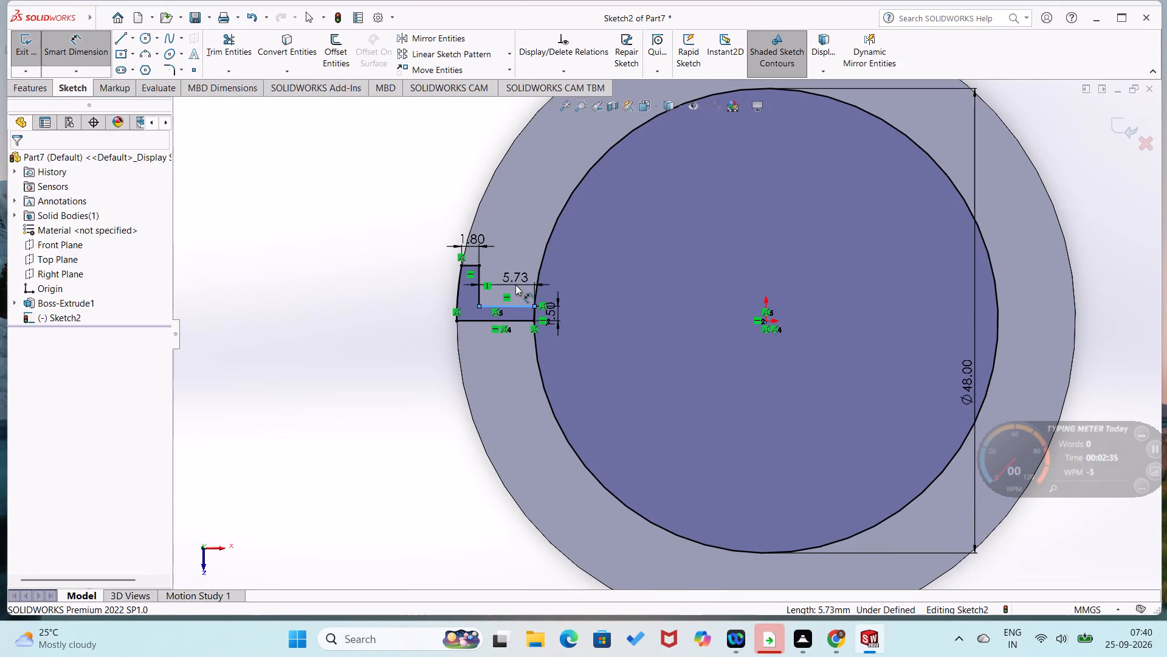
type("5.7")
key("Return")
left_click(75, 357)
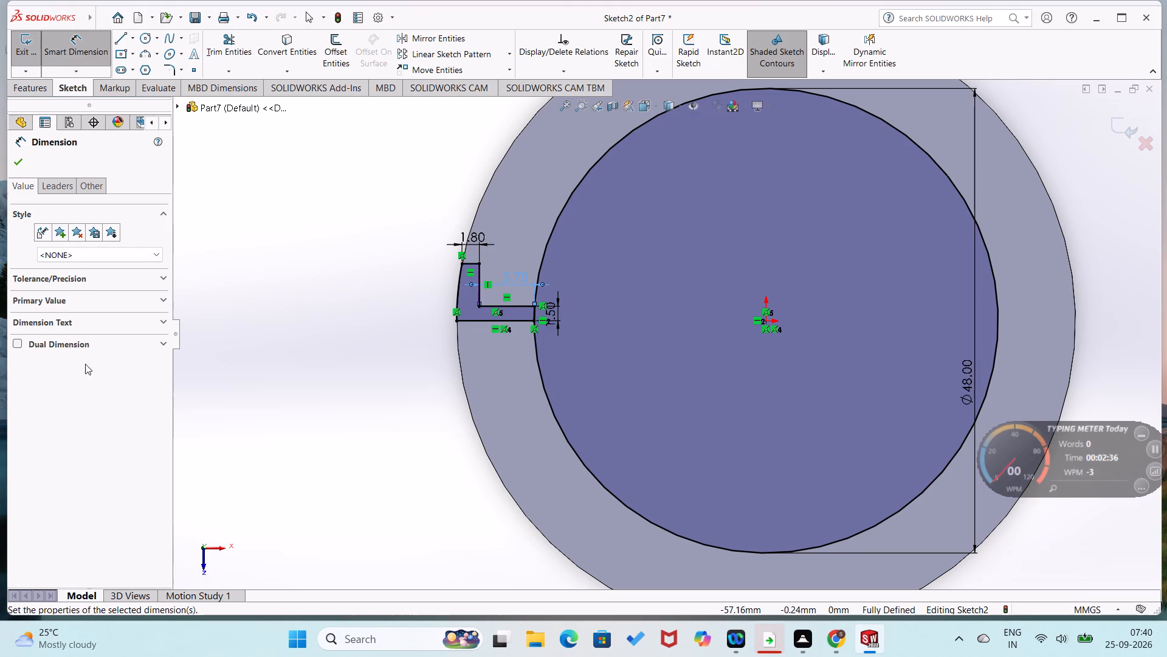
left_click(286, 386)
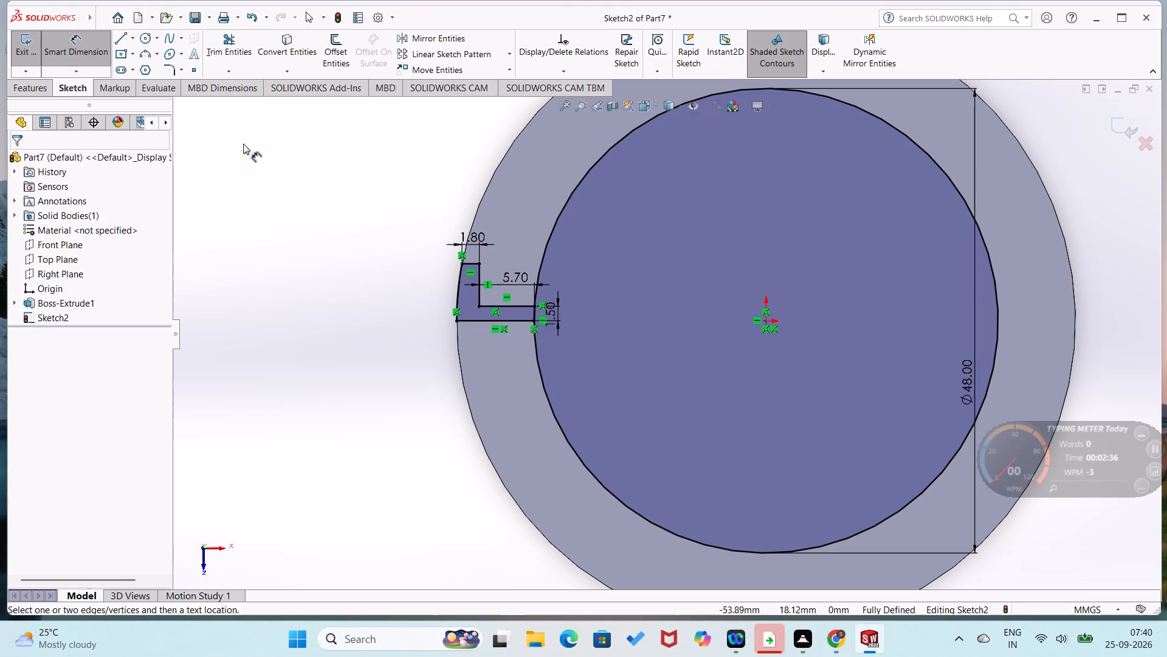
Trim away the 48 mm circle, keeping the L-profile.
left_click(218, 54)
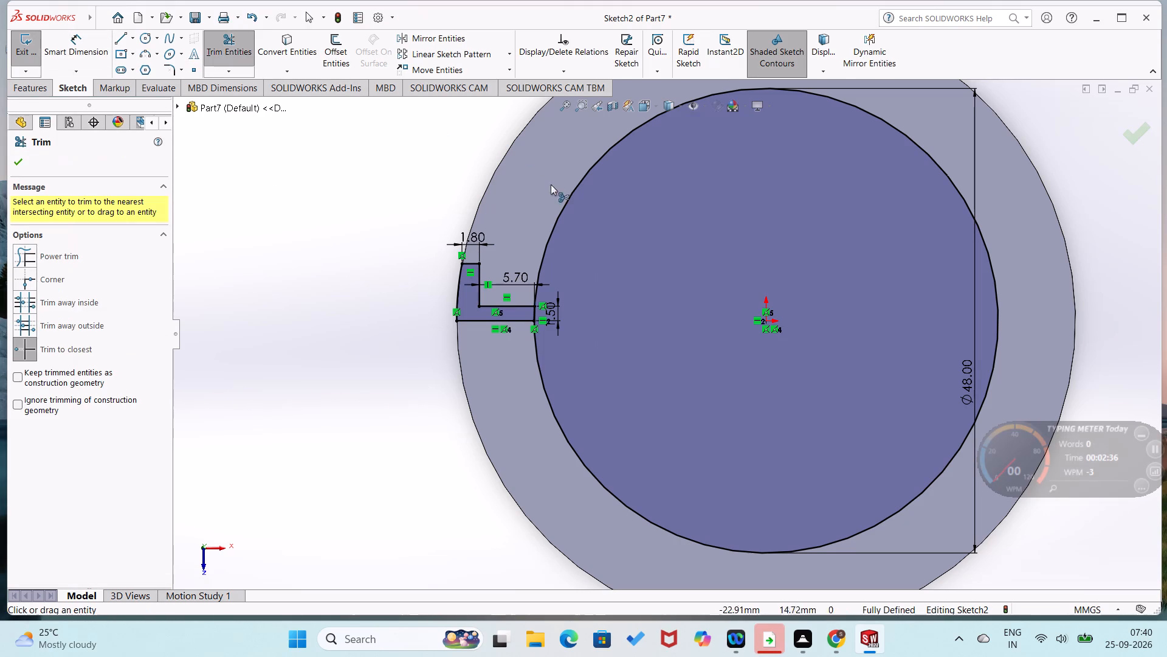
left_click(565, 202)
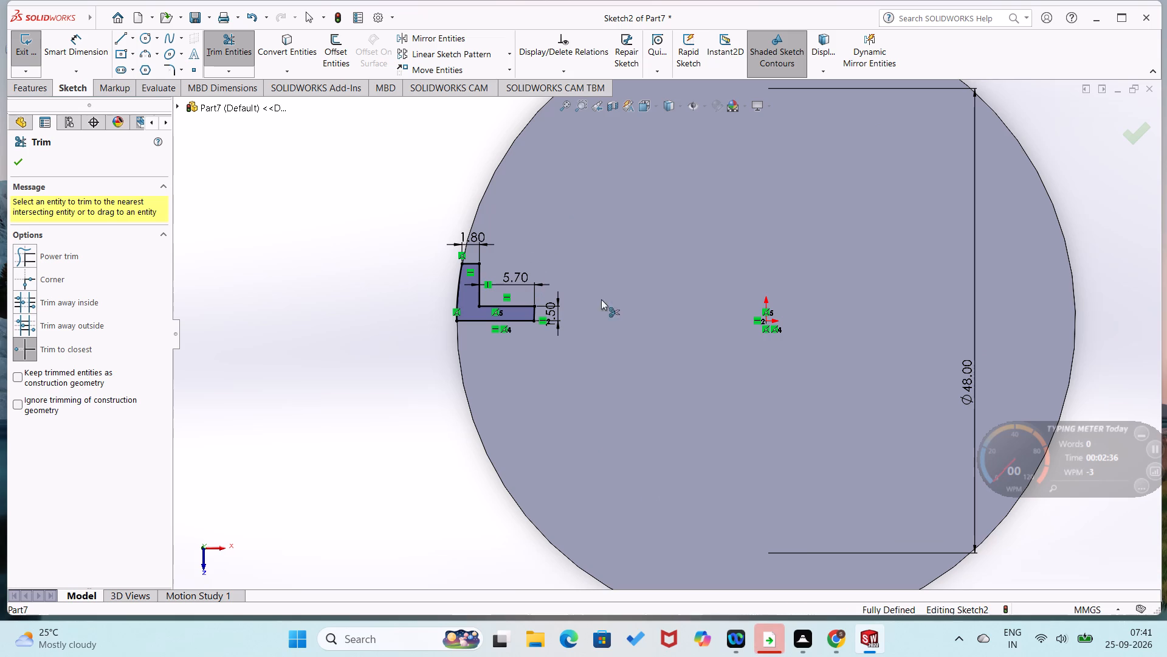
Create a circular sketch pattern of the L-profile around the origin with 6 equally spaced instances over 360 degrees.
scroll(356, 350, "up", 1)
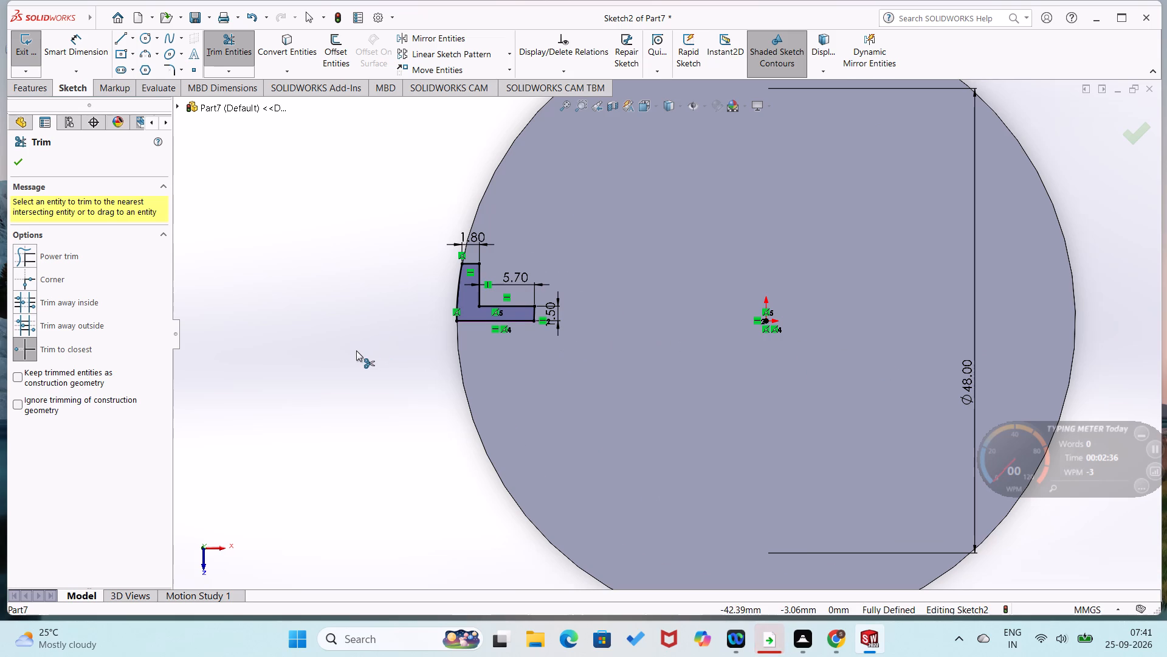
left_click(511, 53)
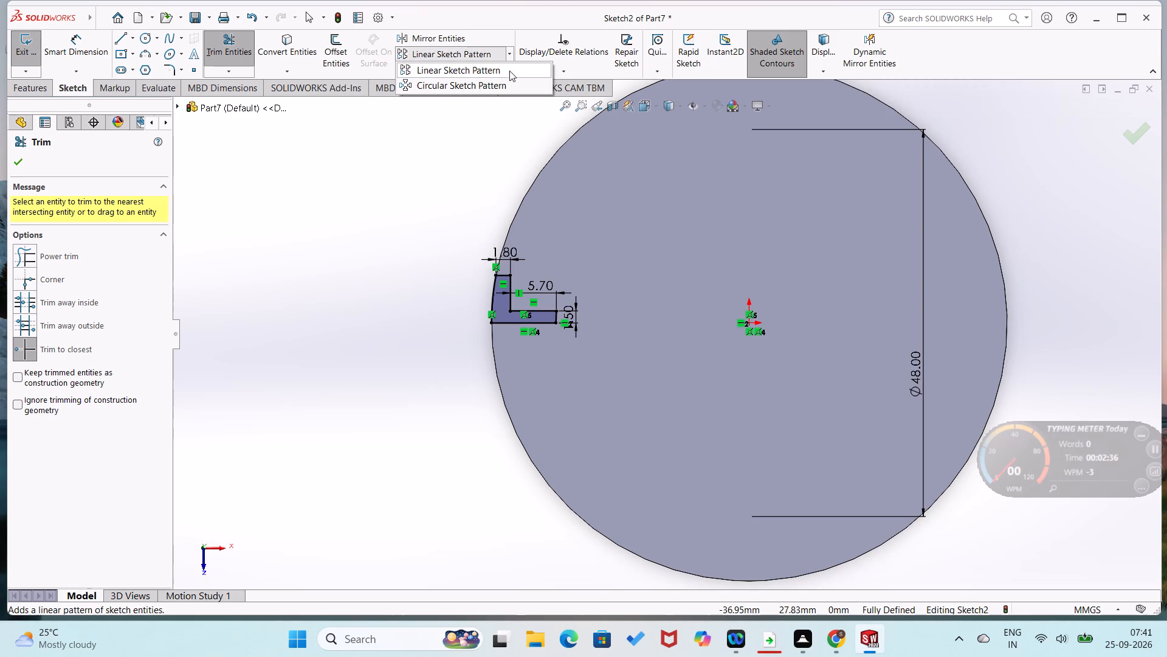
left_click(509, 81)
left_click(505, 304)
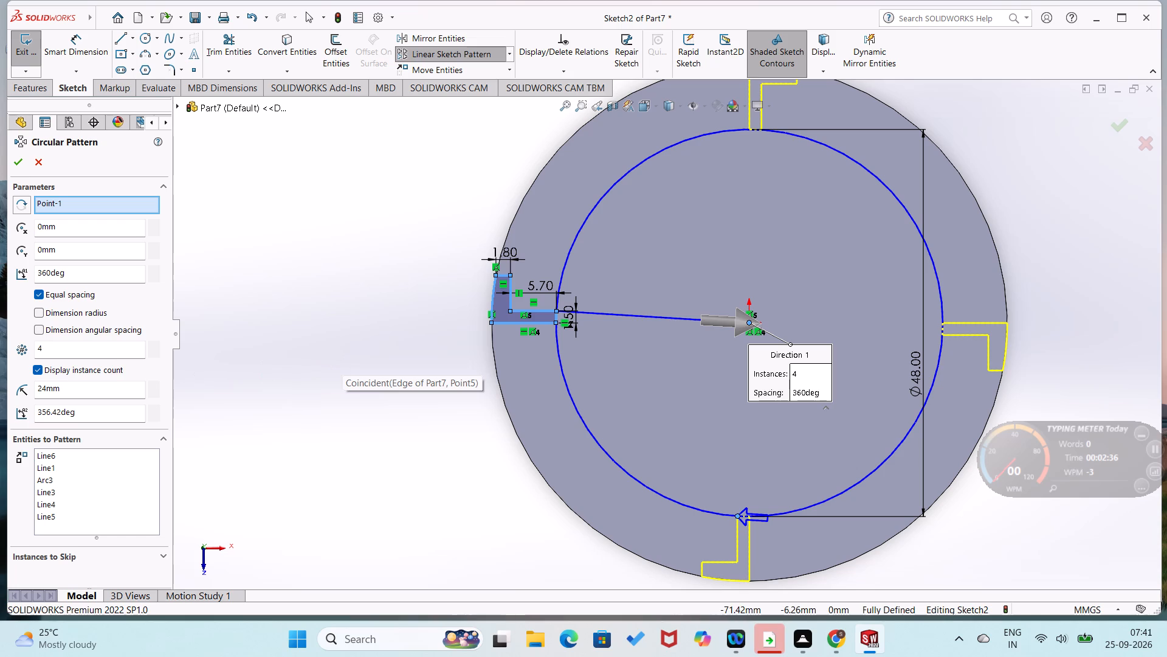
left_click_drag(58, 350, 31, 344)
key("6")
key("Return")
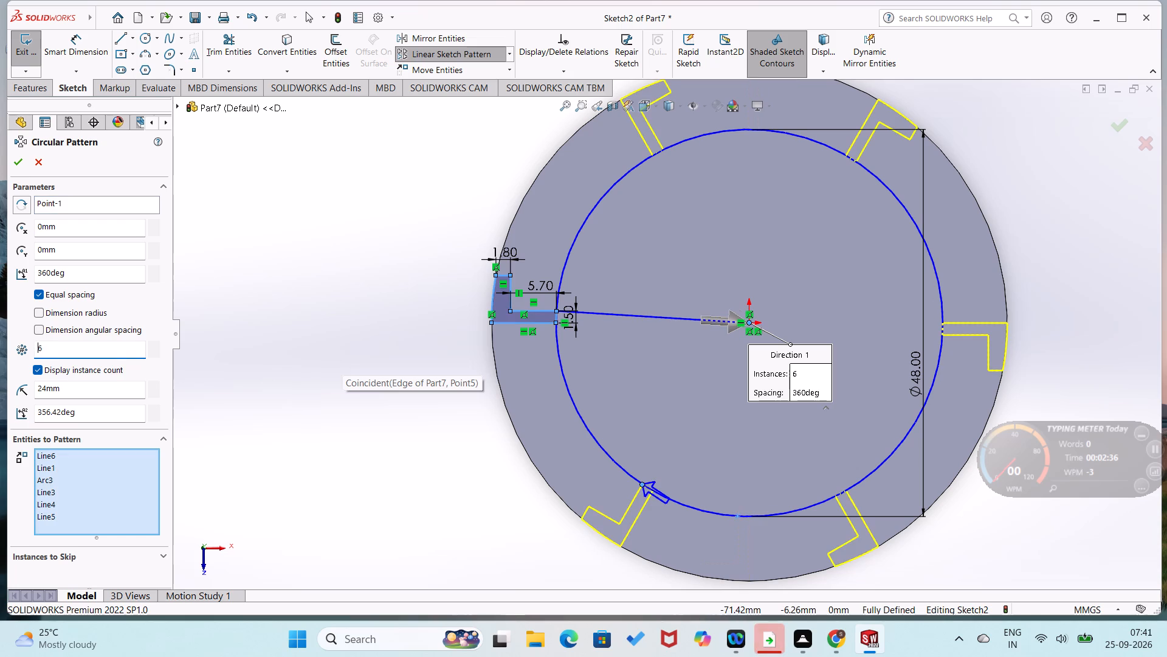
left_click(20, 158)
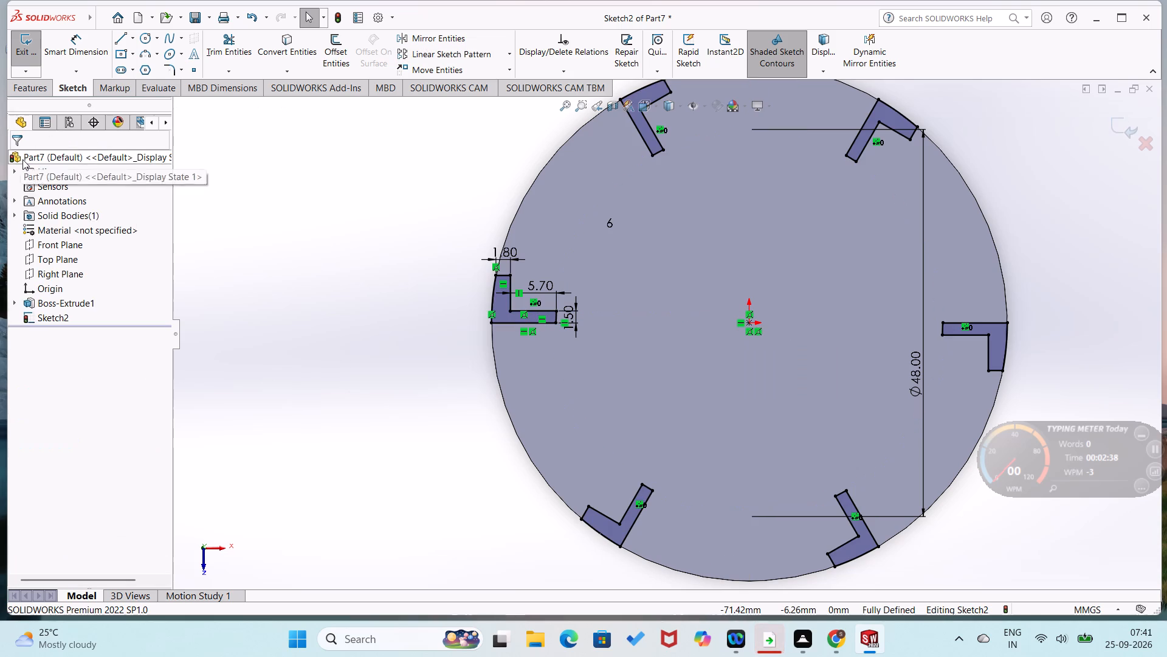
Extrude all six L-shaped contours as a blind boss 40 mm high, merged with the disc.
left_click(29, 84)
left_click(27, 52)
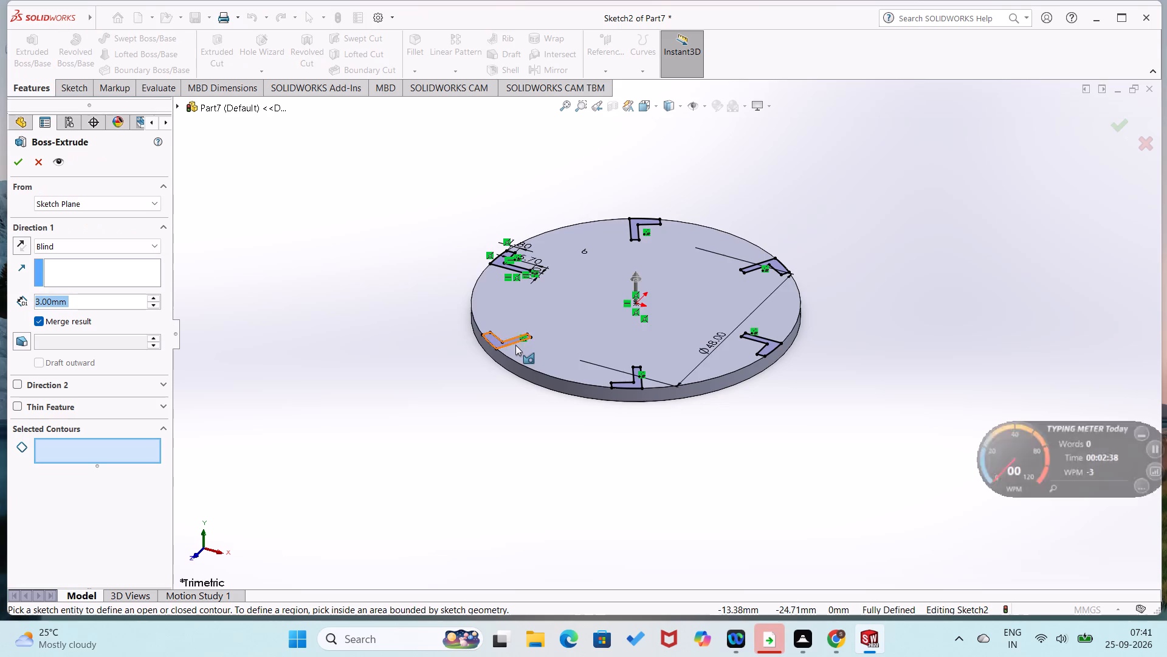
middle_click_drag(448, 439, 411, 553)
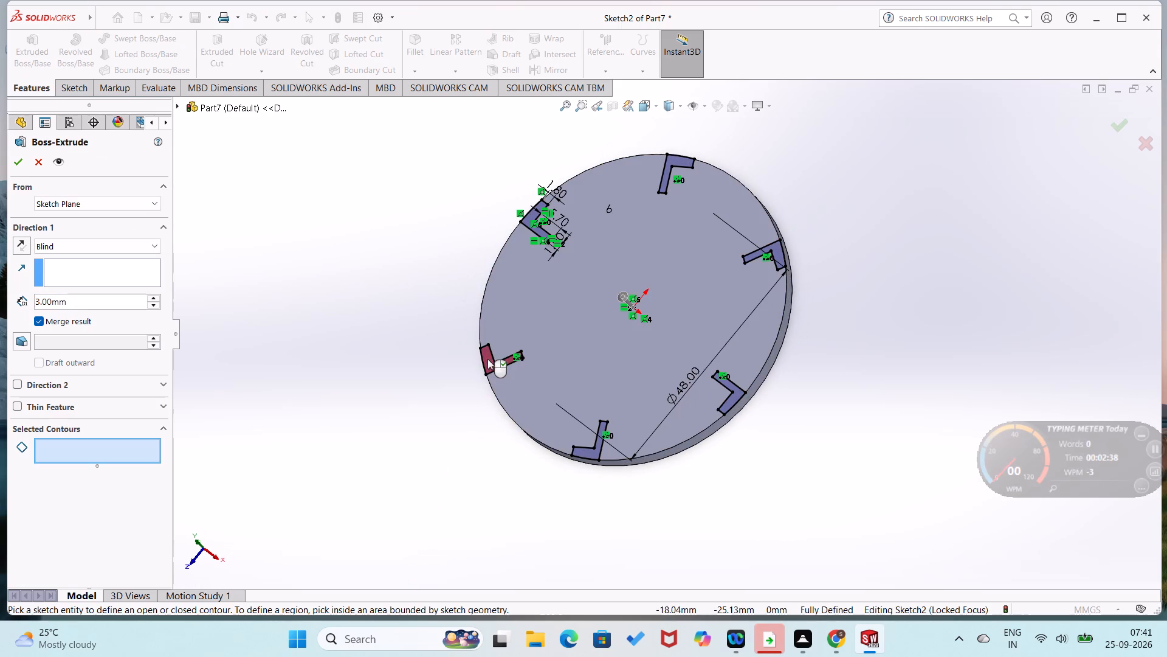
left_click(487, 359)
left_click(585, 449)
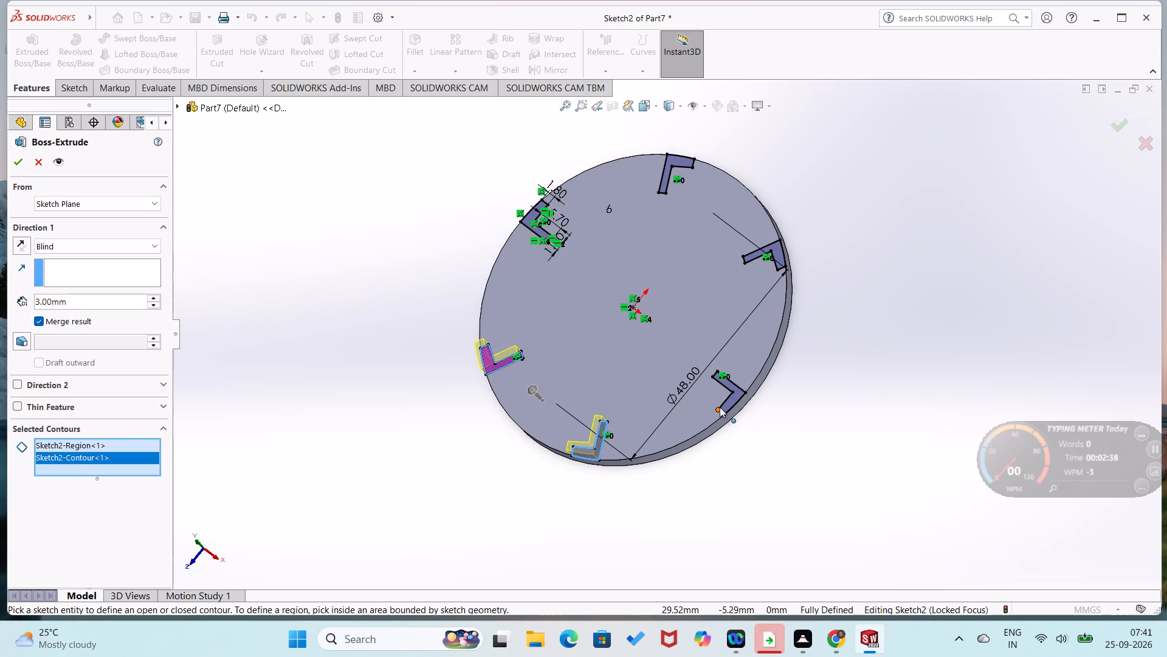
left_click(729, 402)
left_click(778, 248)
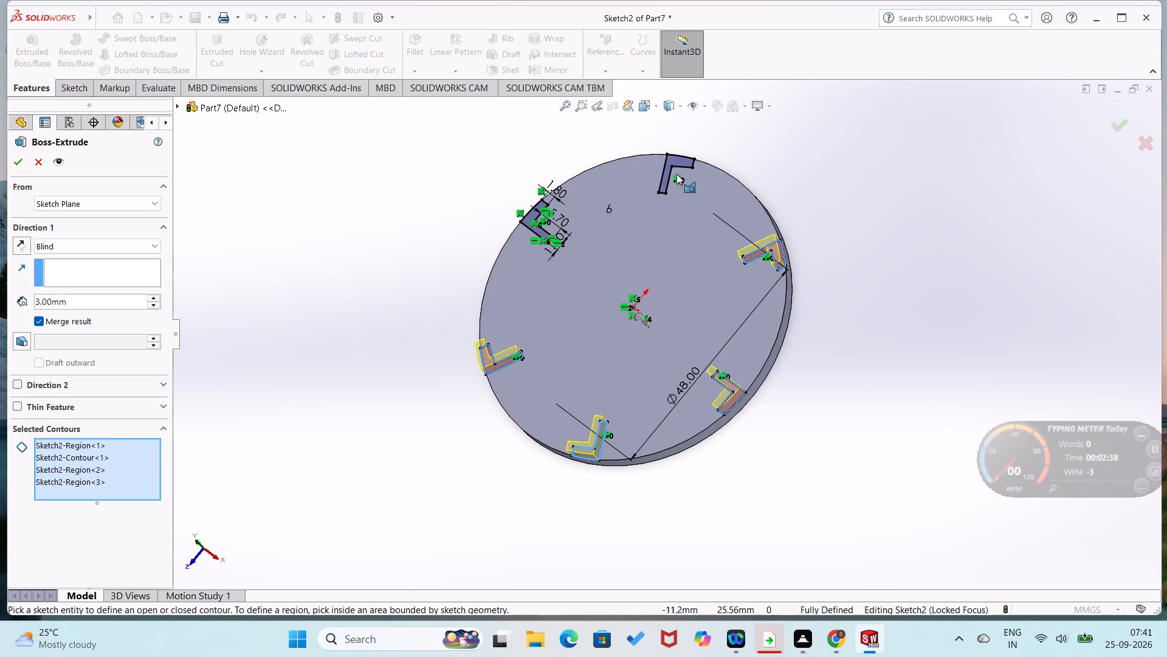
left_click(680, 159)
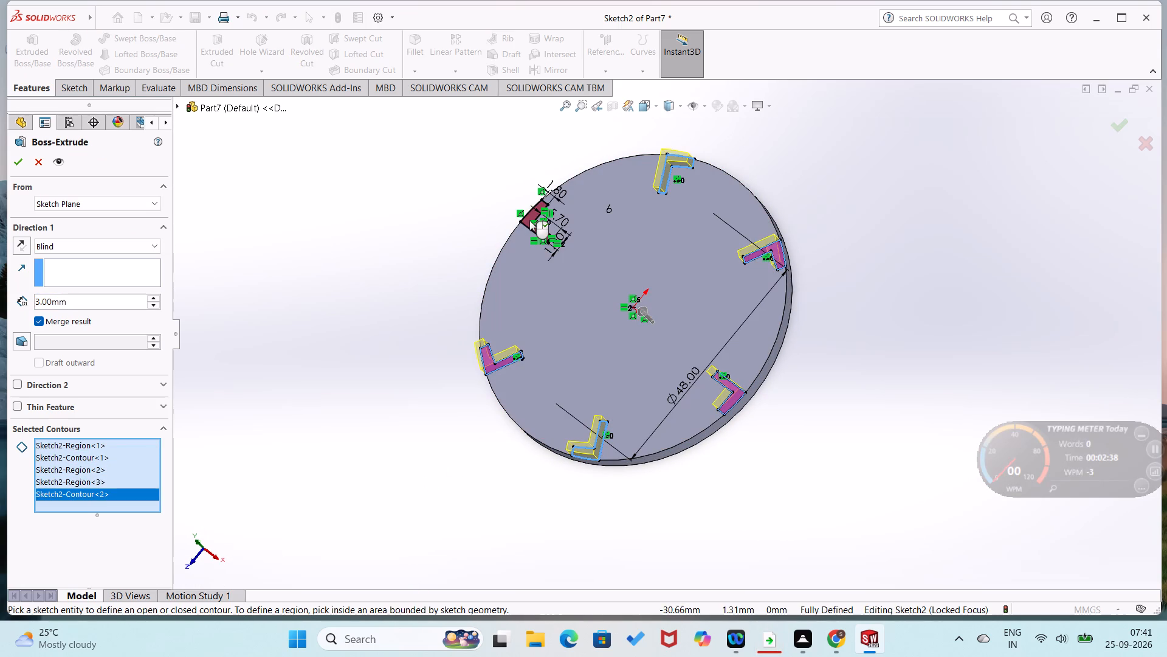
left_click(529, 220)
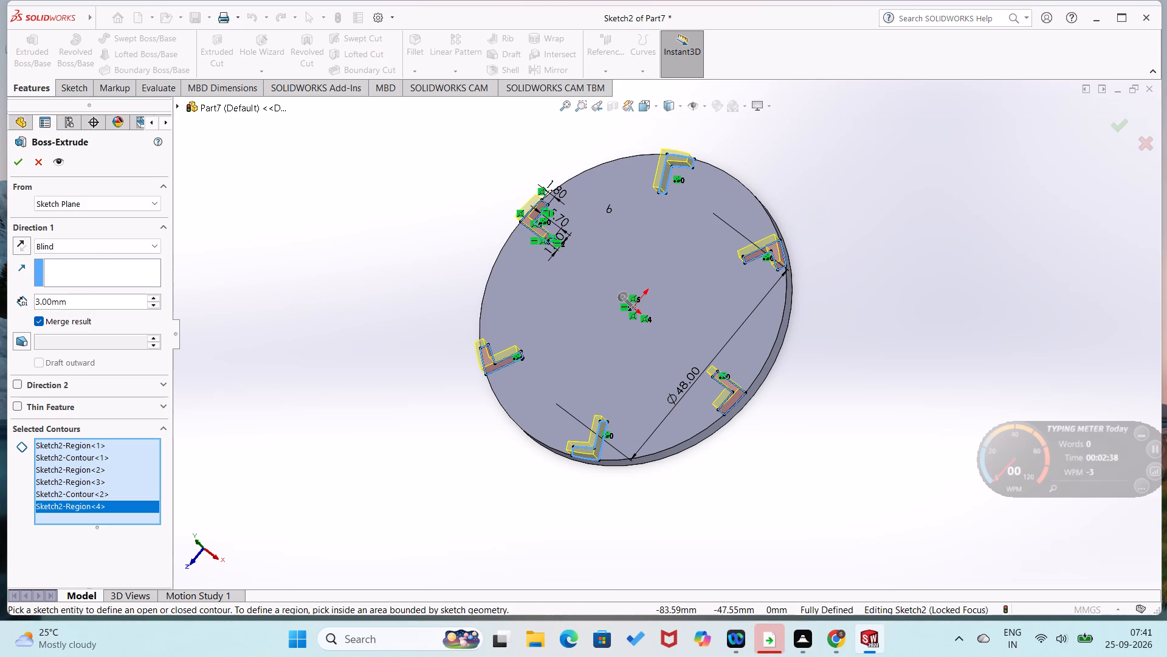
left_click_drag(83, 306, 33, 296)
type("40")
key("Return")
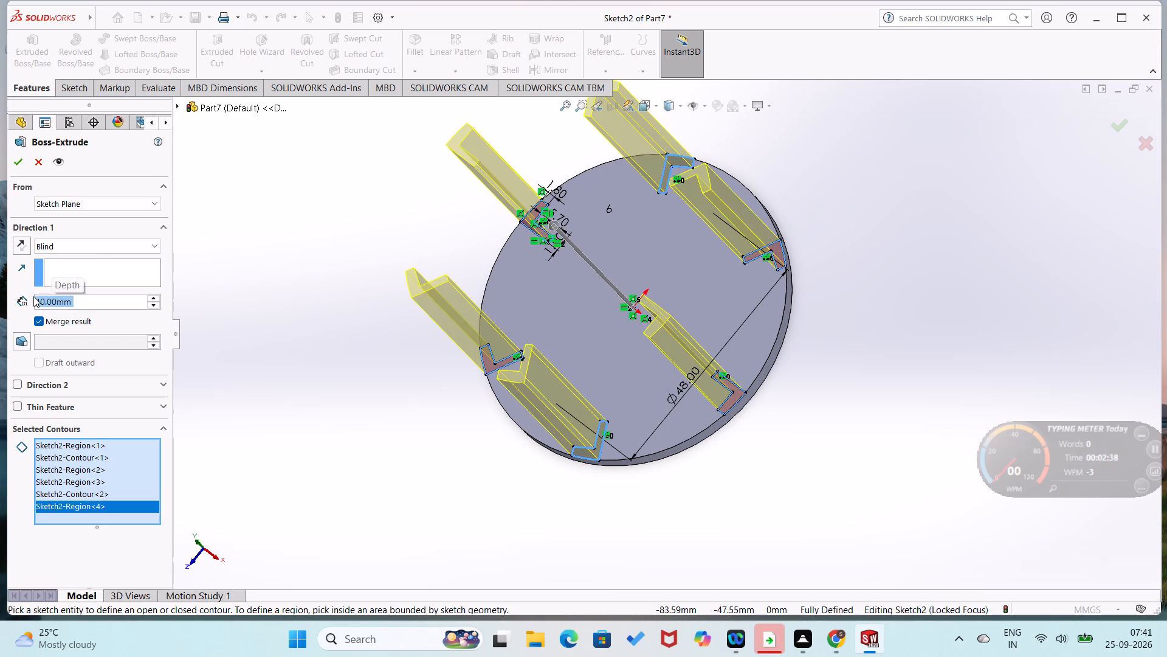
left_click(15, 165)
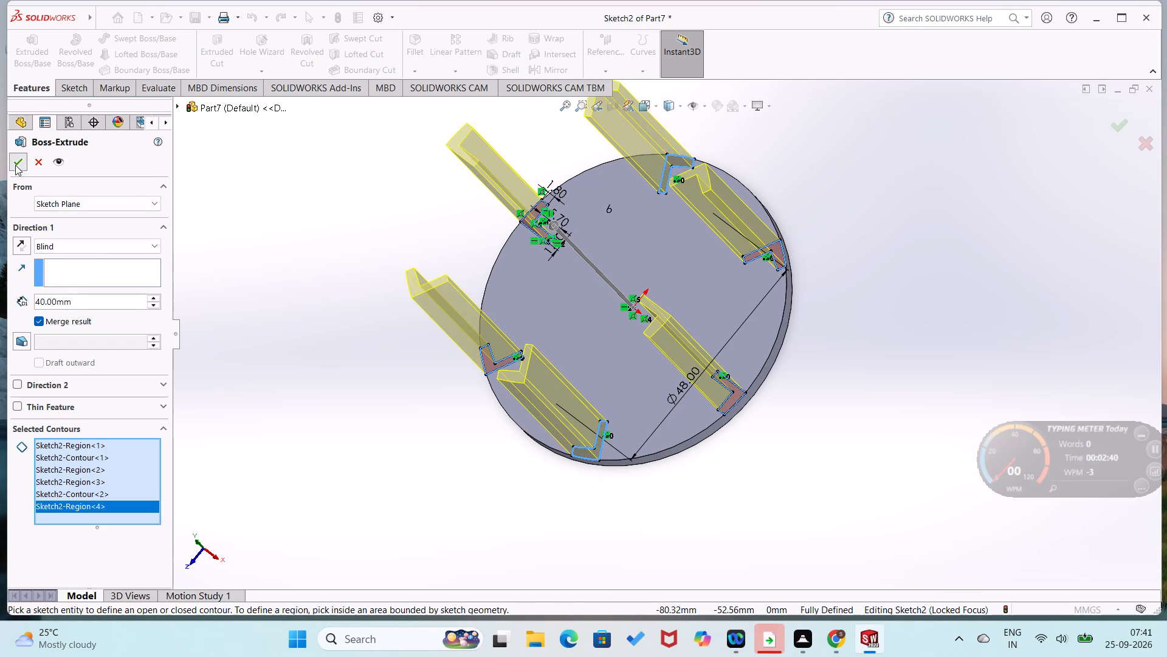
left_click(272, 325)
Start a sketch on the end face of an L-shaped post and draw a circle centred on the origin out to the disc's outer edge.
middle_click_drag(366, 366, 371, 411)
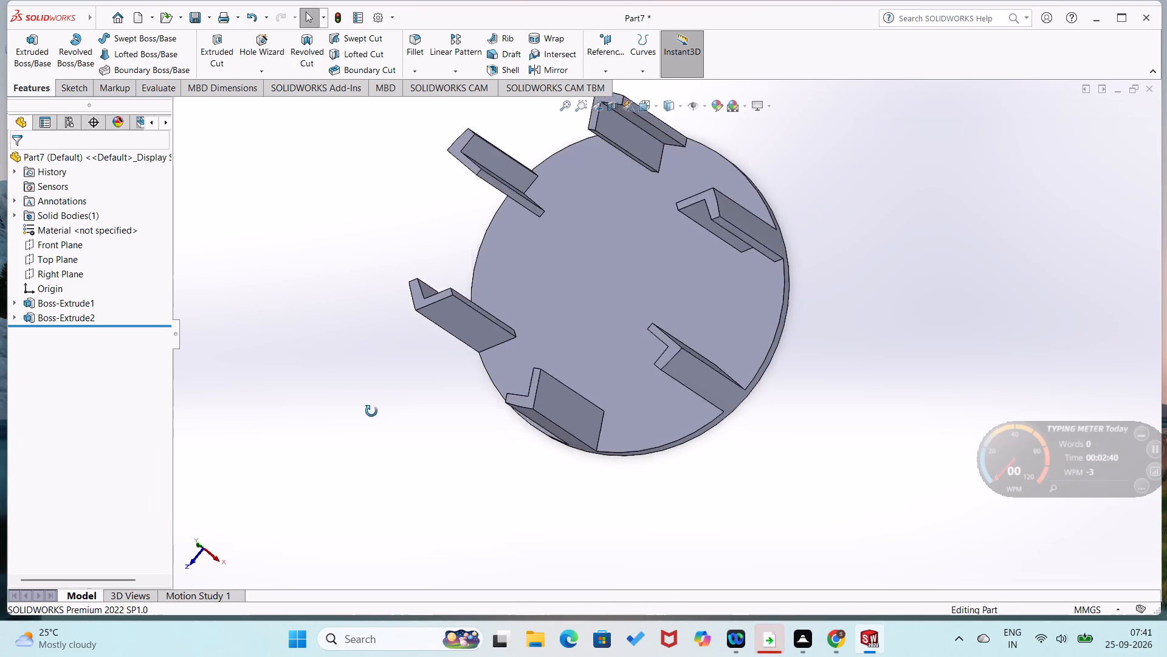
middle_click_drag(371, 411, 383, 445)
right_click(429, 315)
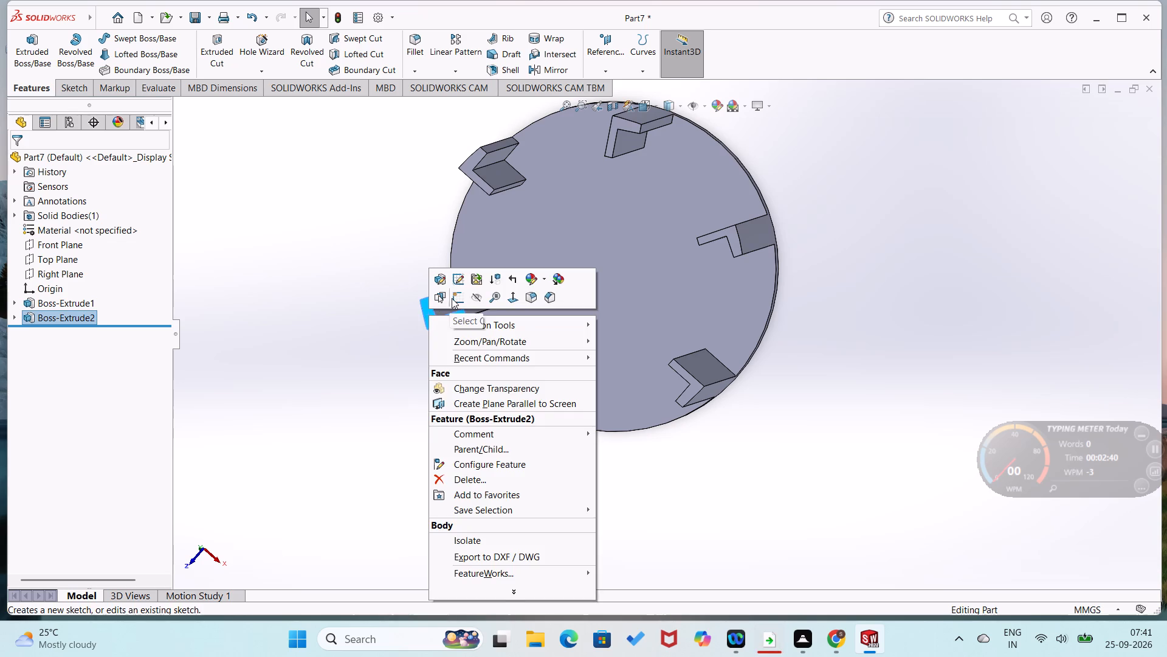
left_click(452, 298)
right_click_drag(387, 260, 396, 243)
right_click_drag(310, 302, 356, 274)
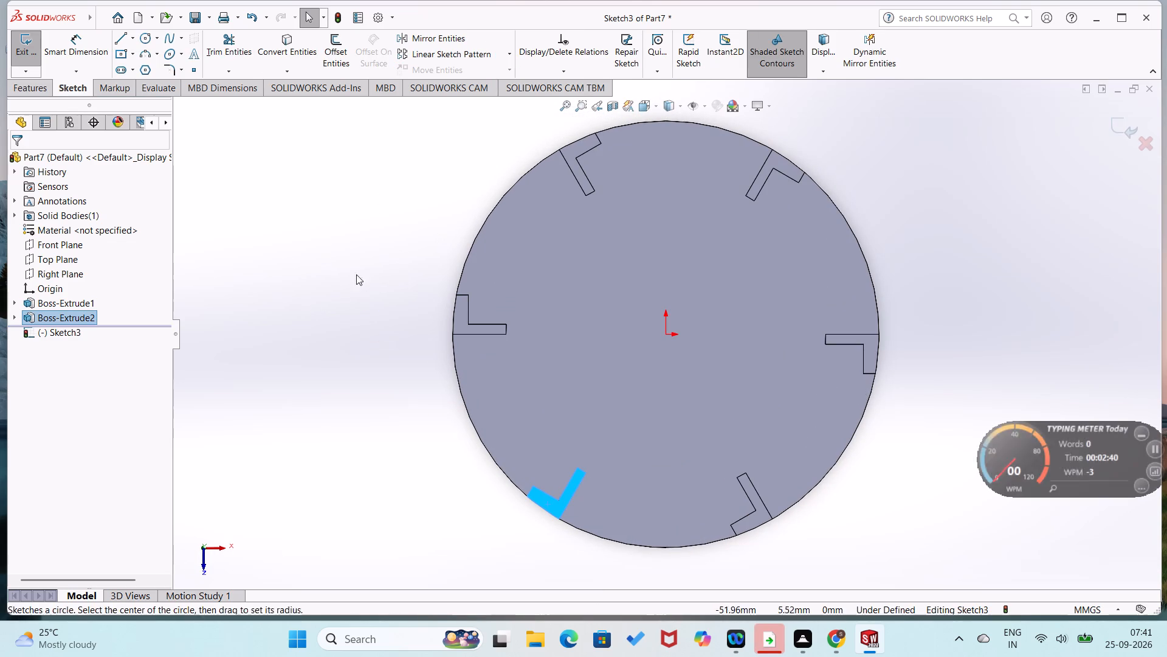
right_click_drag(356, 274, 423, 259)
left_click(667, 335)
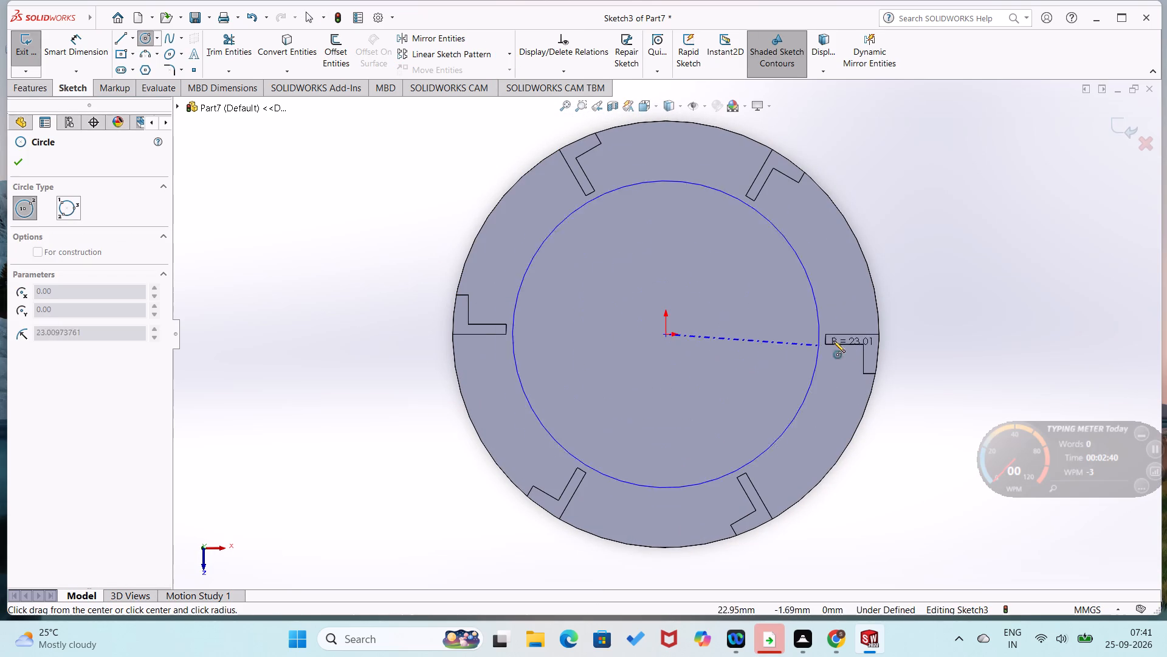
left_click(881, 333)
right_click_drag(941, 352, 932, 239)
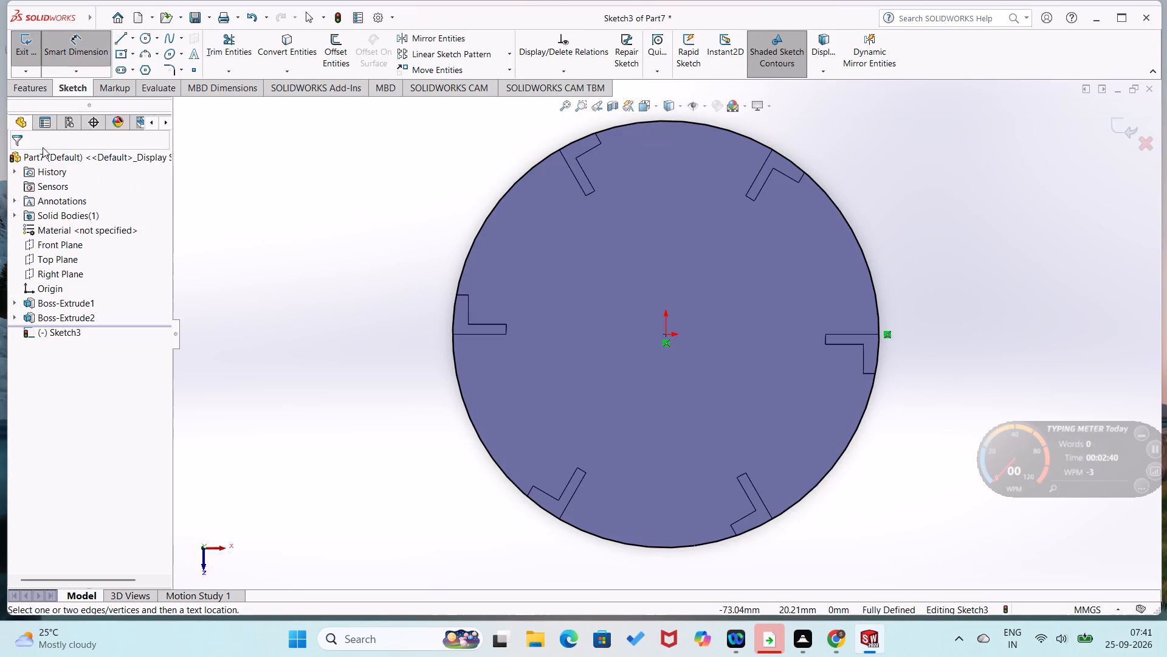
Extrude the rim-sized circle as a 3 mm blind boss, reversed back toward the posts and merged with the body.
left_click(33, 88)
left_click_drag(321, 362, 324, 300)
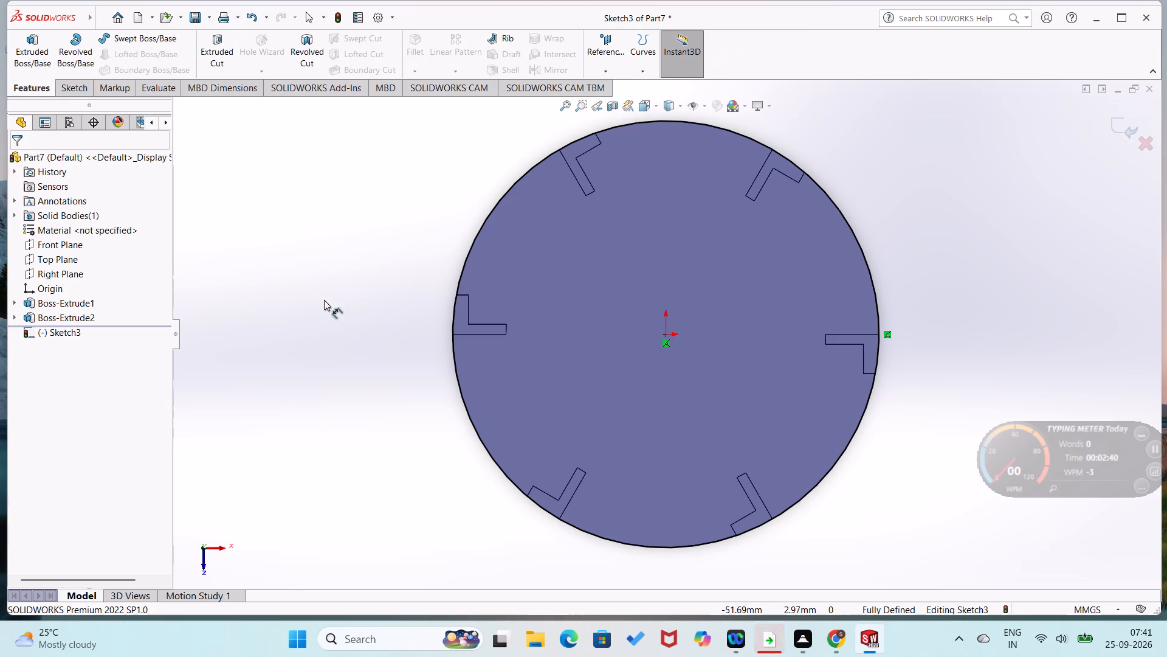
left_click_drag(324, 300, 337, 248)
middle_click_drag(324, 268, 334, 198)
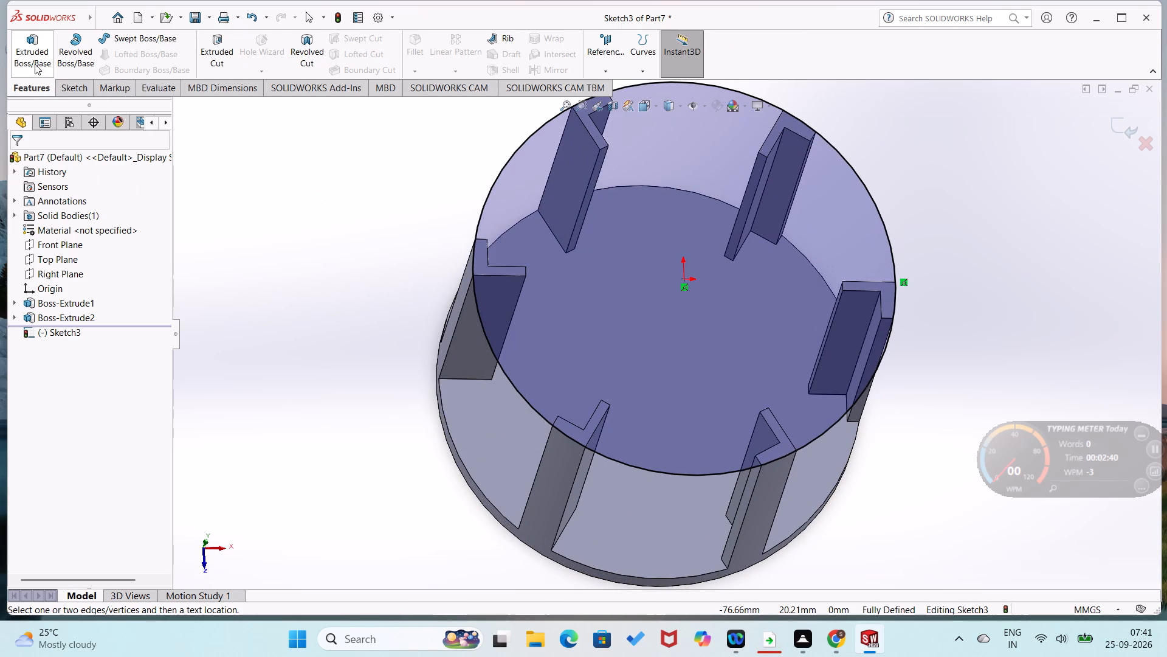
left_click(35, 63)
middle_click_drag(309, 495, 356, 432)
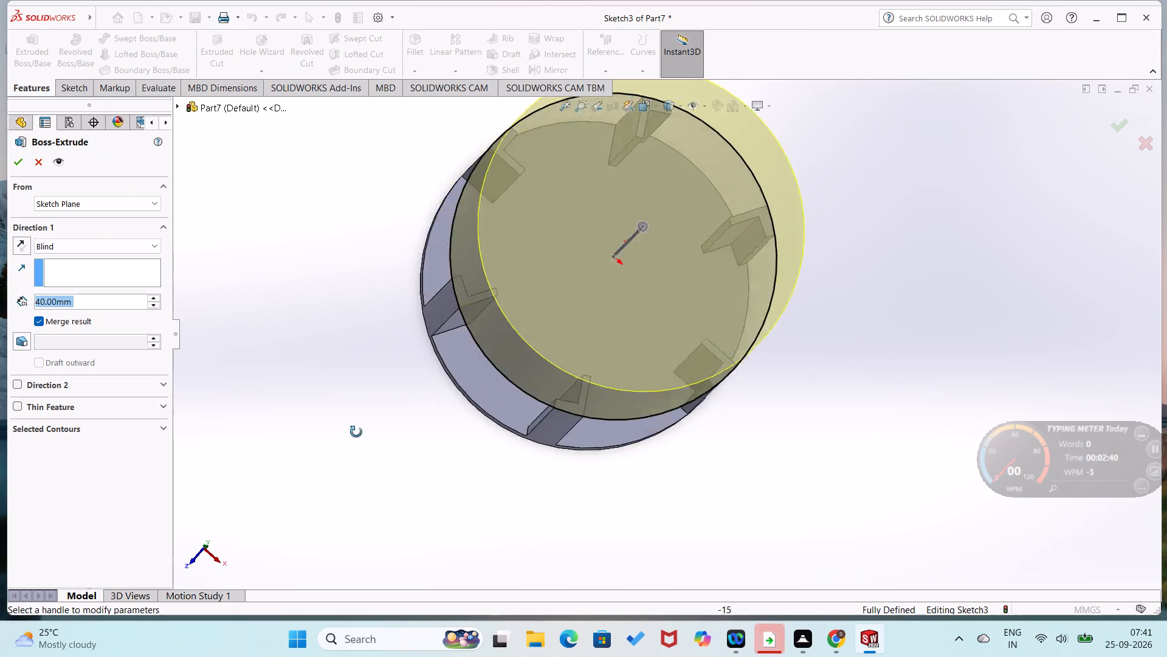
middle_click_drag(356, 432, 402, 394)
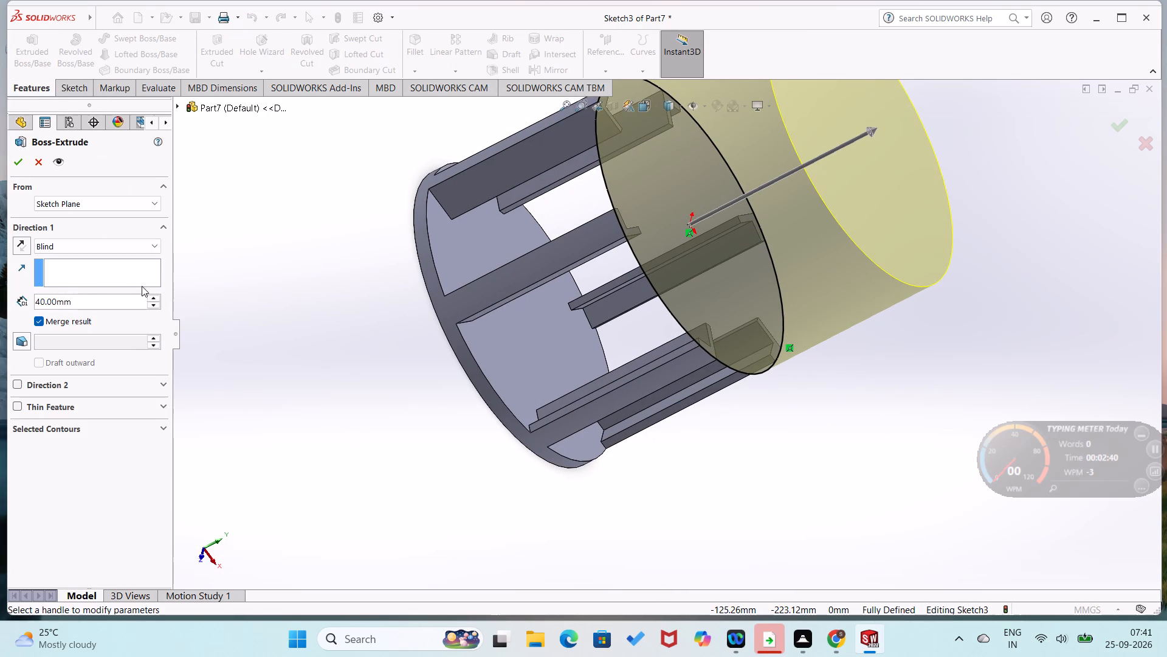
left_click_drag(138, 297, 51, 298)
key("3")
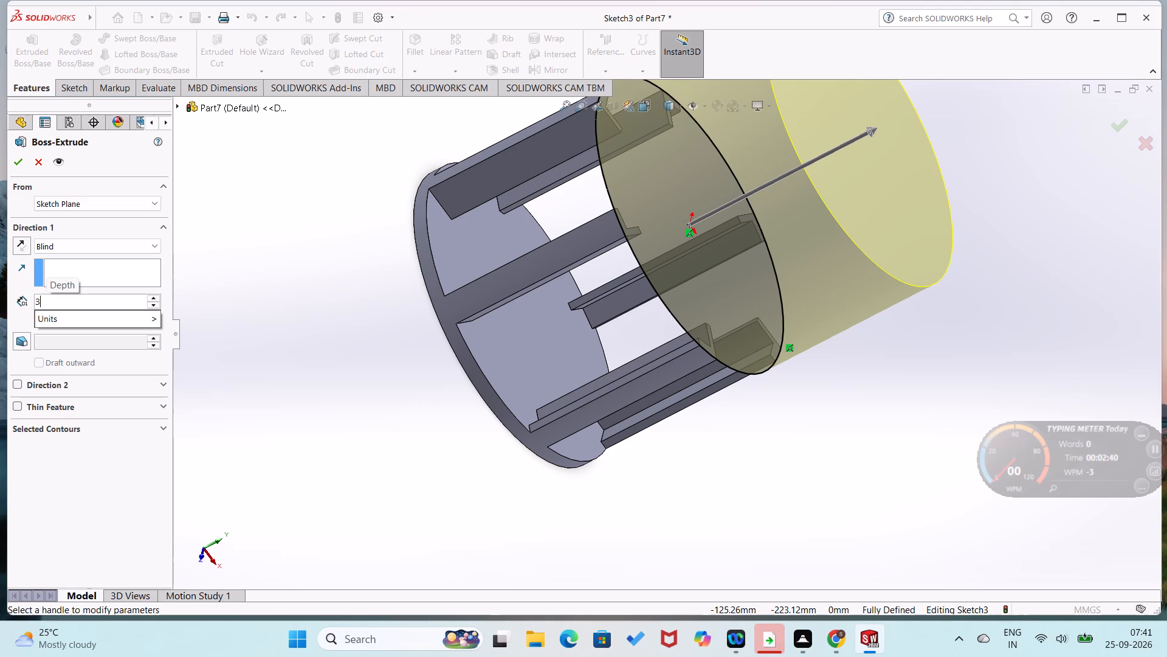
key("Return")
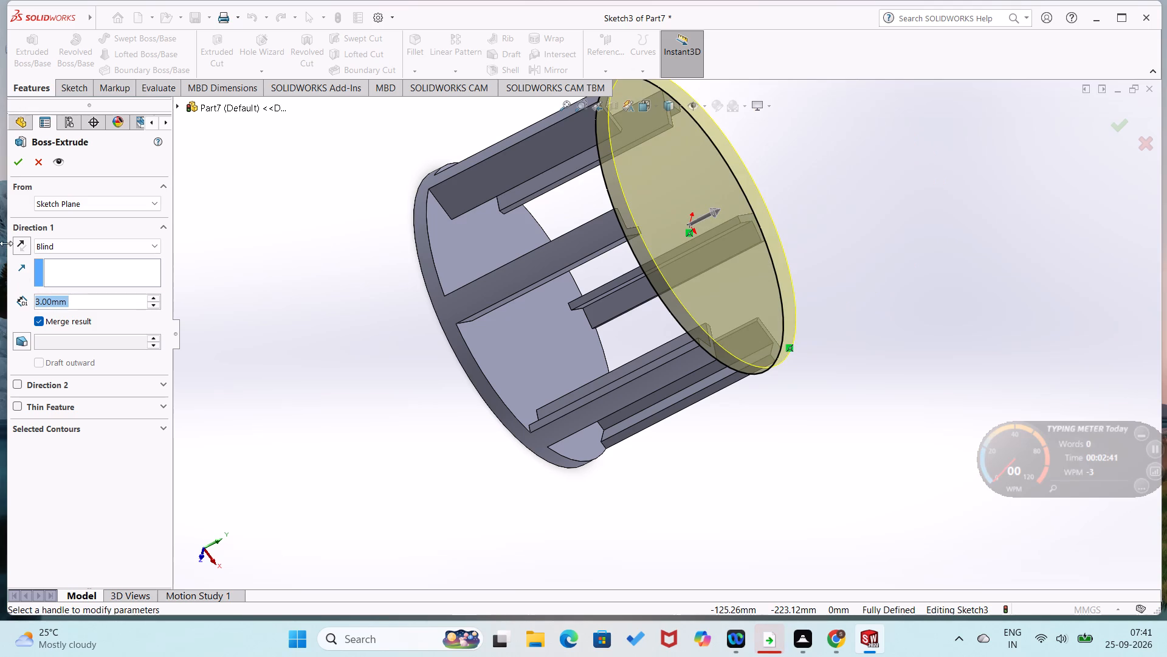
left_click(26, 243)
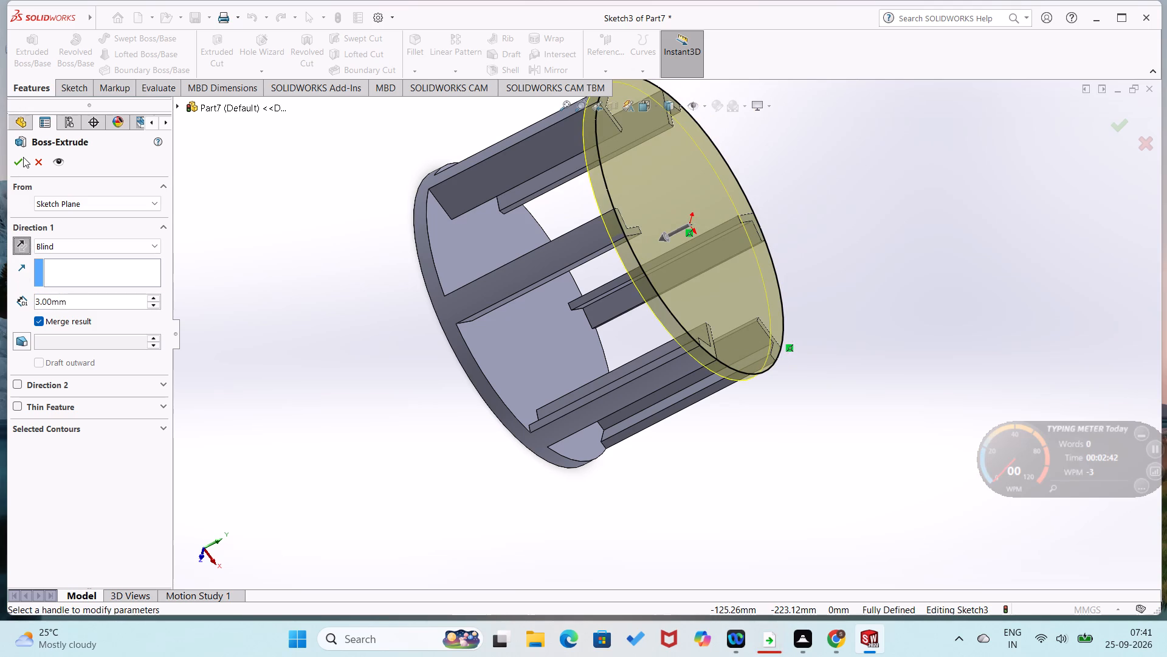
left_click(16, 158)
Sketch a 16 mm diameter circle centred on the origin on the outer face of the first disc.
middle_click_drag(227, 422, 331, 406)
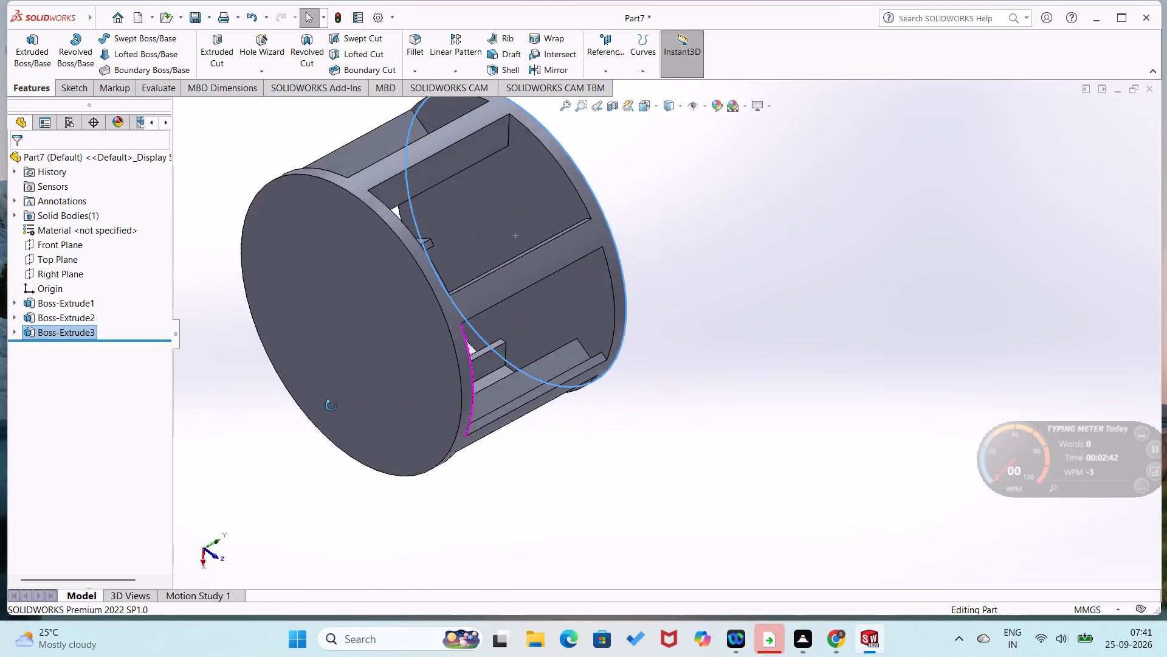
middle_click_drag(331, 406, 353, 399)
right_click(367, 349)
left_click(394, 327)
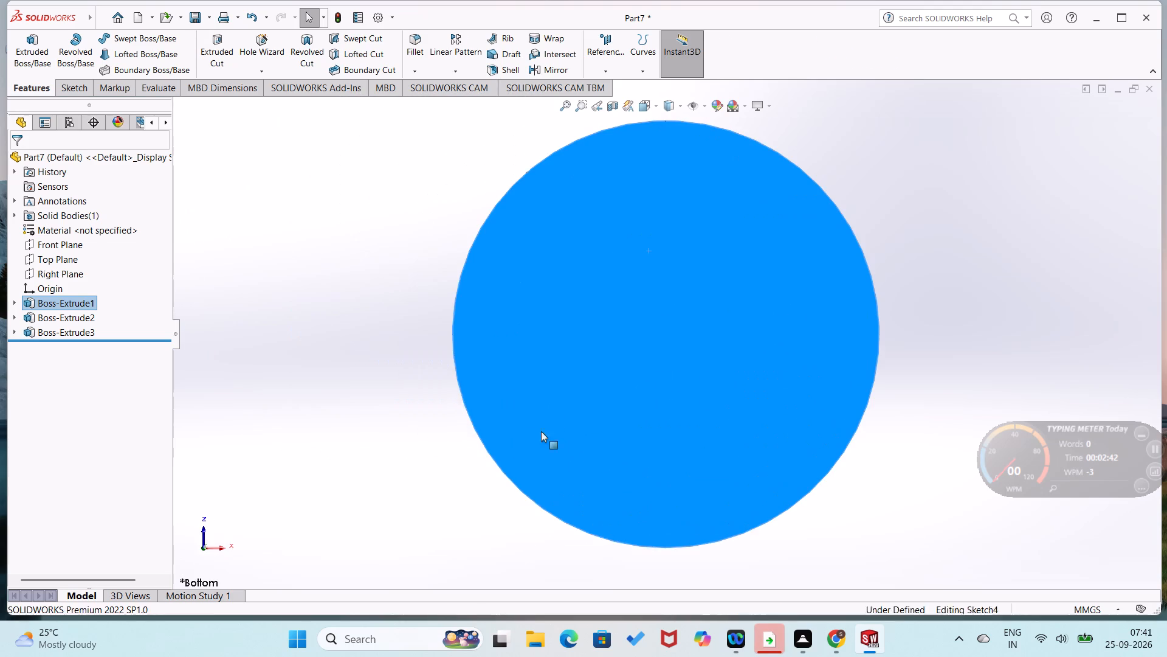
right_click_drag(369, 425, 463, 393)
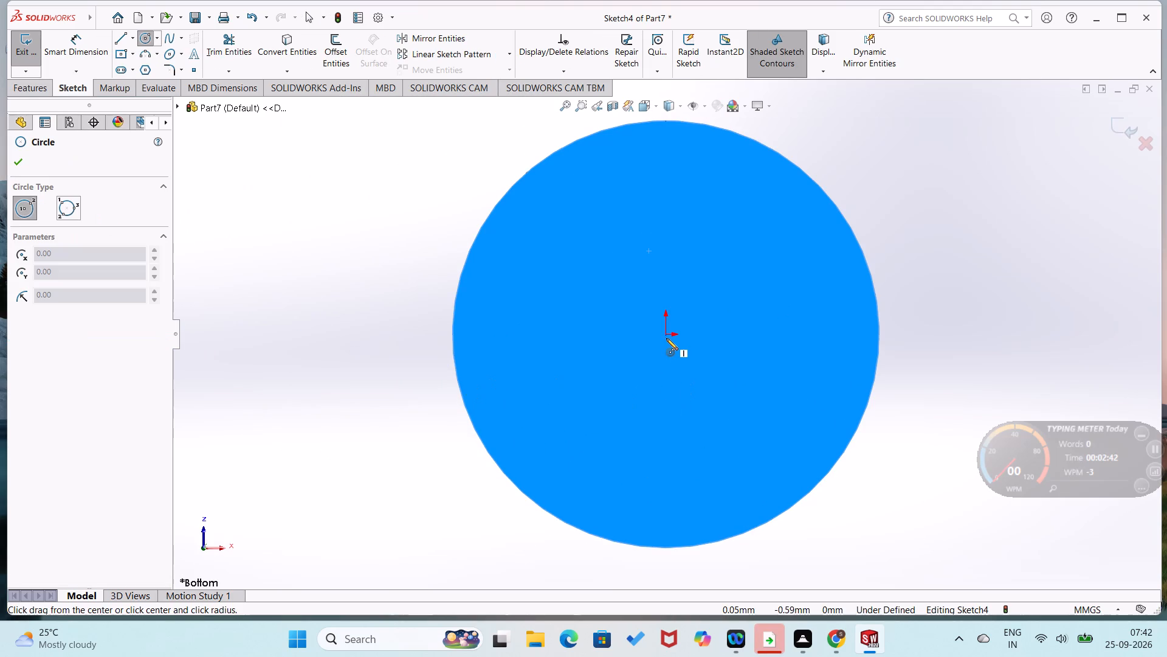
left_click(666, 333)
left_click(692, 423)
right_click_drag(775, 375, 795, 285)
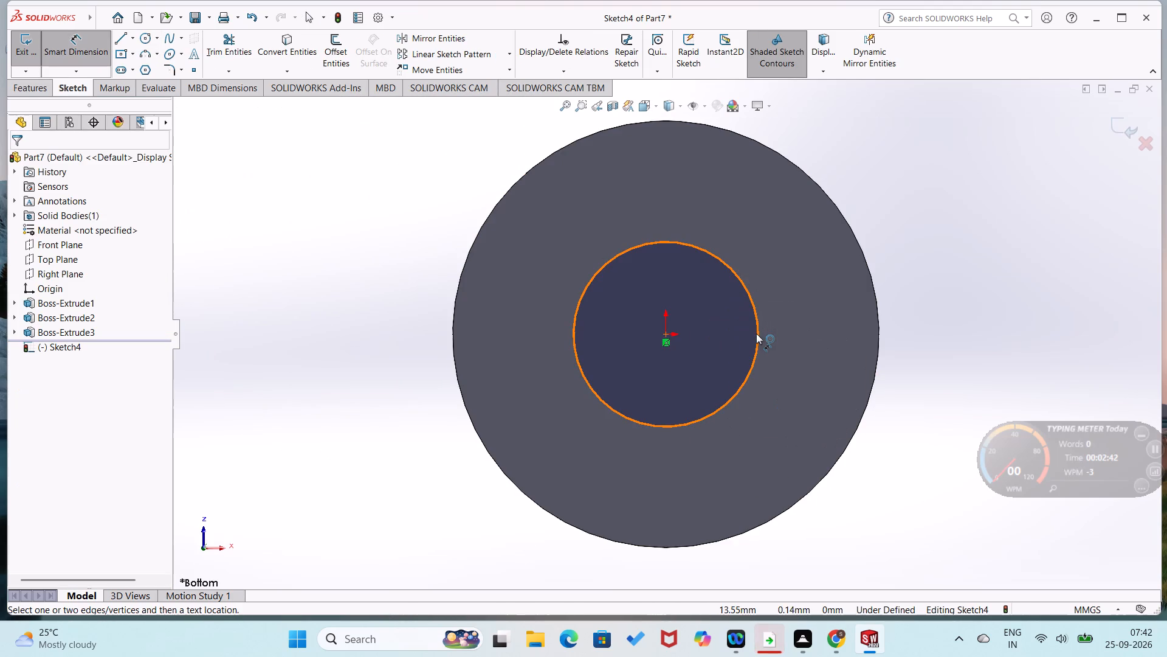
left_click(758, 338)
left_click(785, 339)
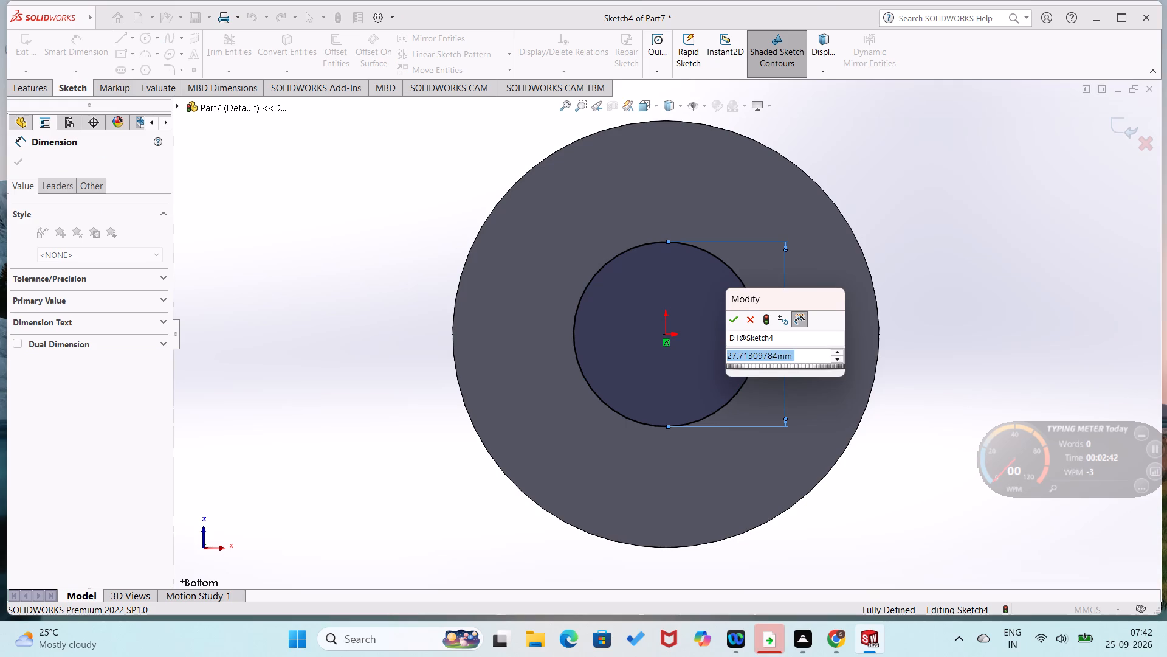
type("16")
key("Return")
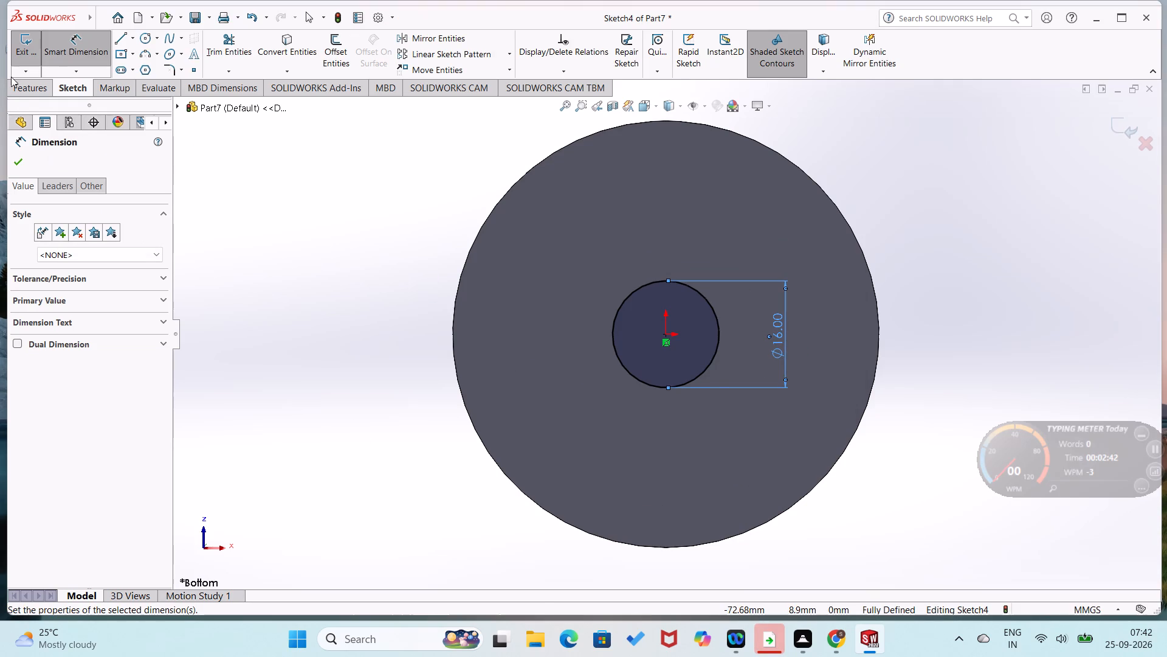
Extrude the 16 mm circle as a blind boss 17 mm outward, merged with the disc.
left_click(23, 89)
left_click(30, 62)
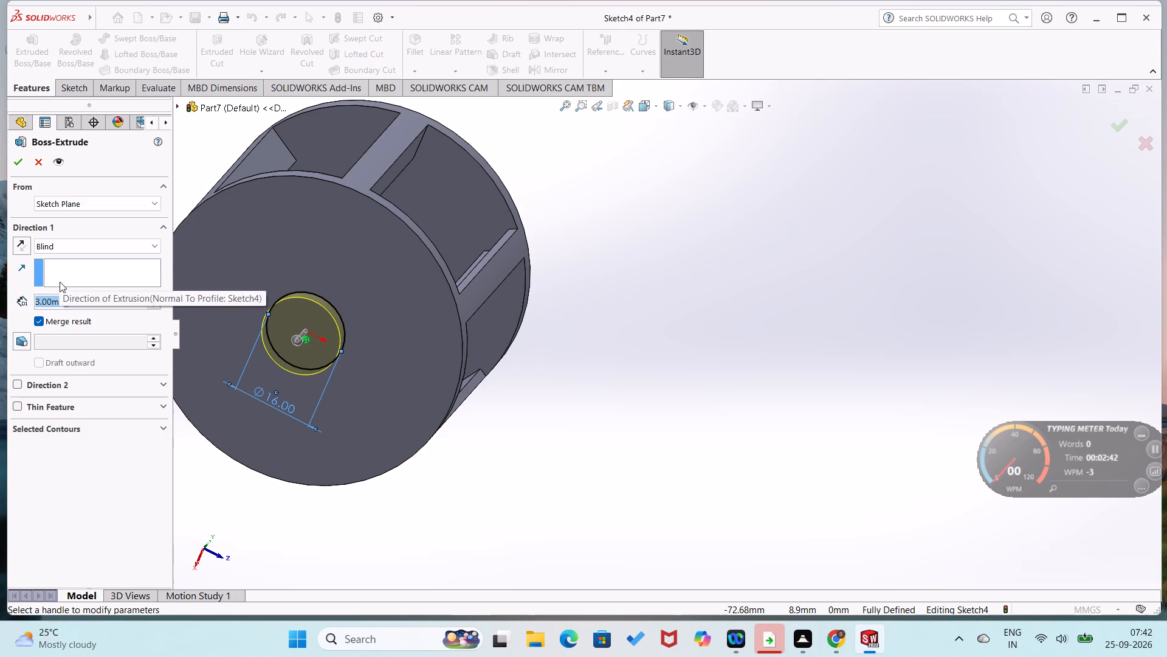
type("17")
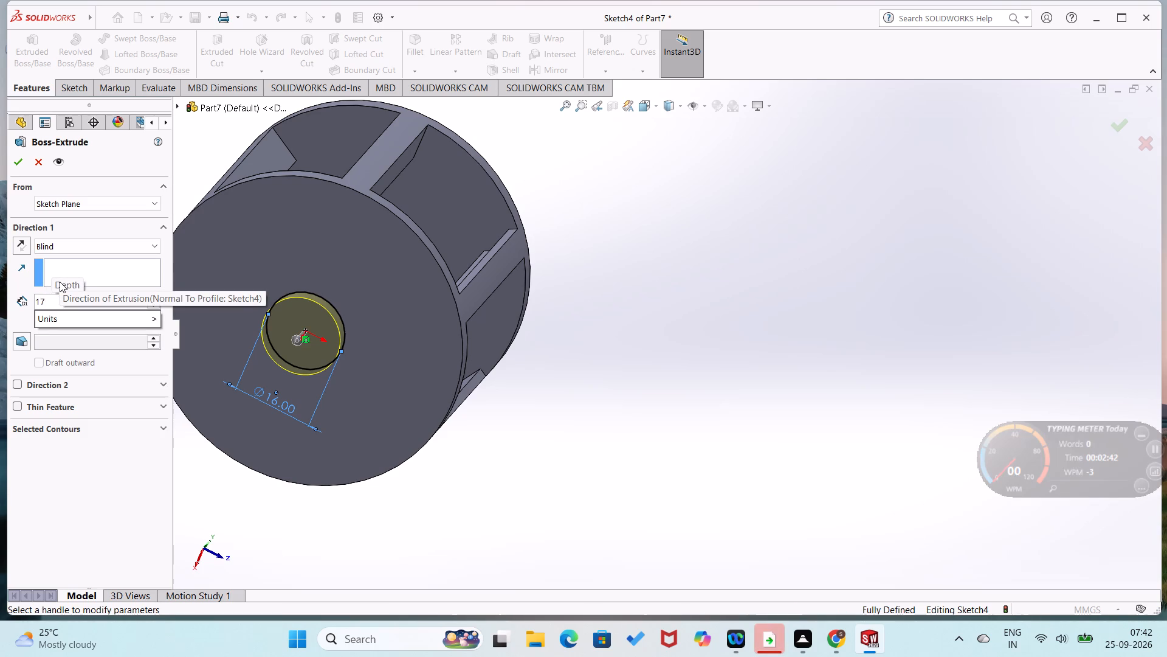
key("Return")
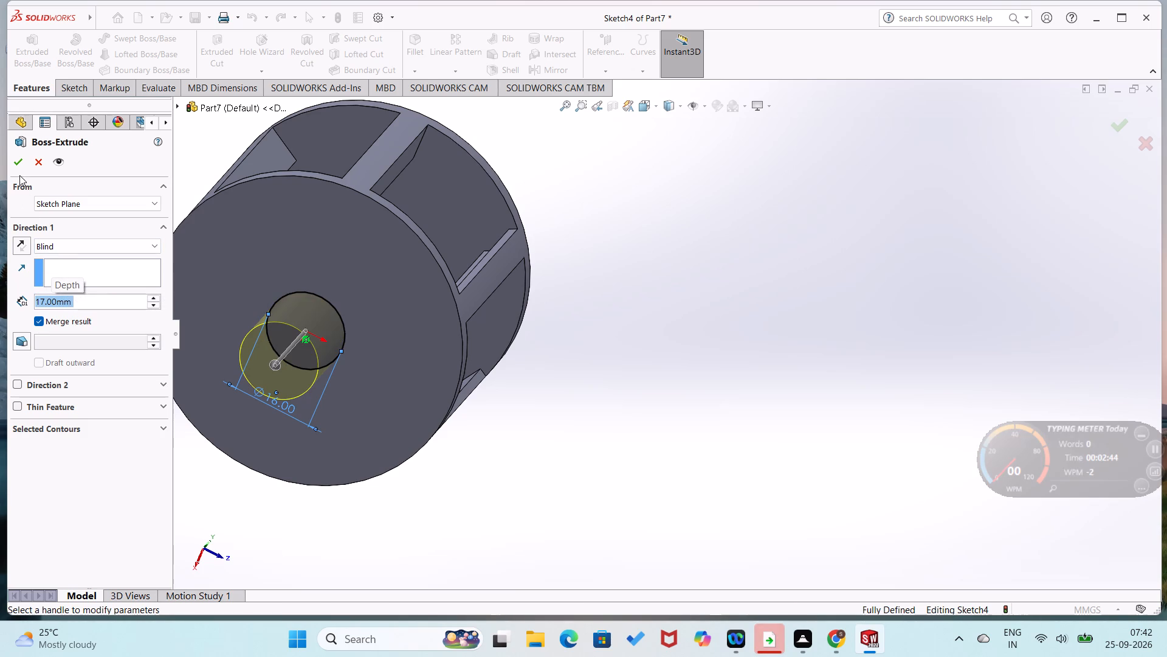
left_click(18, 159)
Sketch a 6 mm diameter circle centred on the origin on the end face of the central cylindrical boss.
right_click(272, 351)
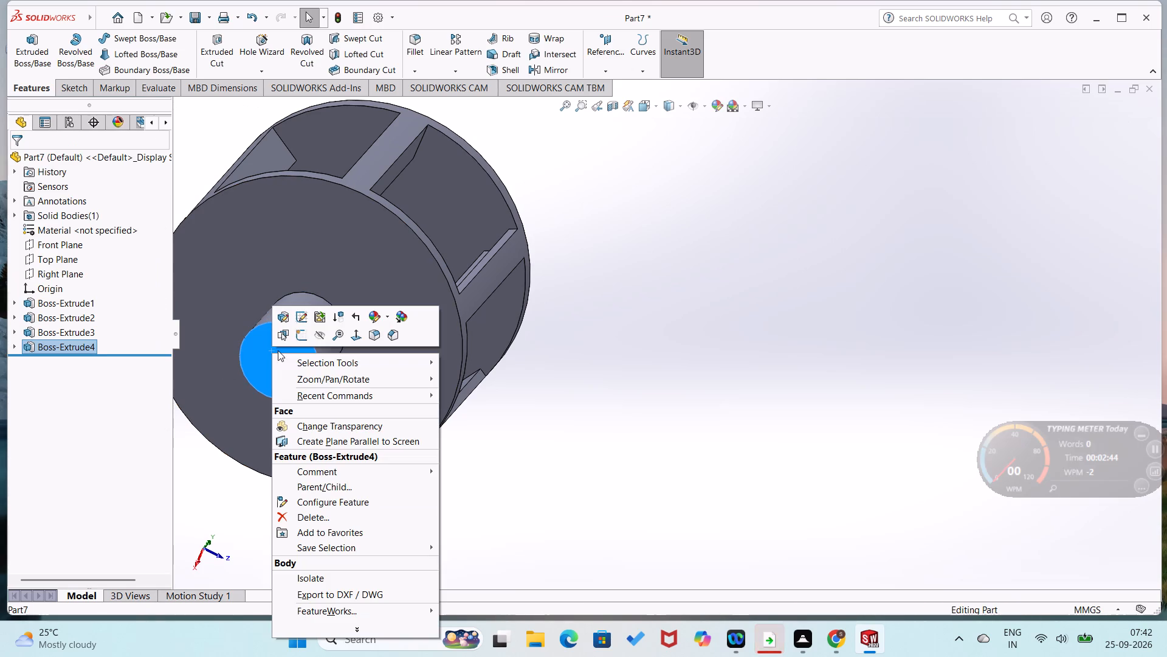
left_click(299, 333)
right_click_drag(287, 405, 342, 396)
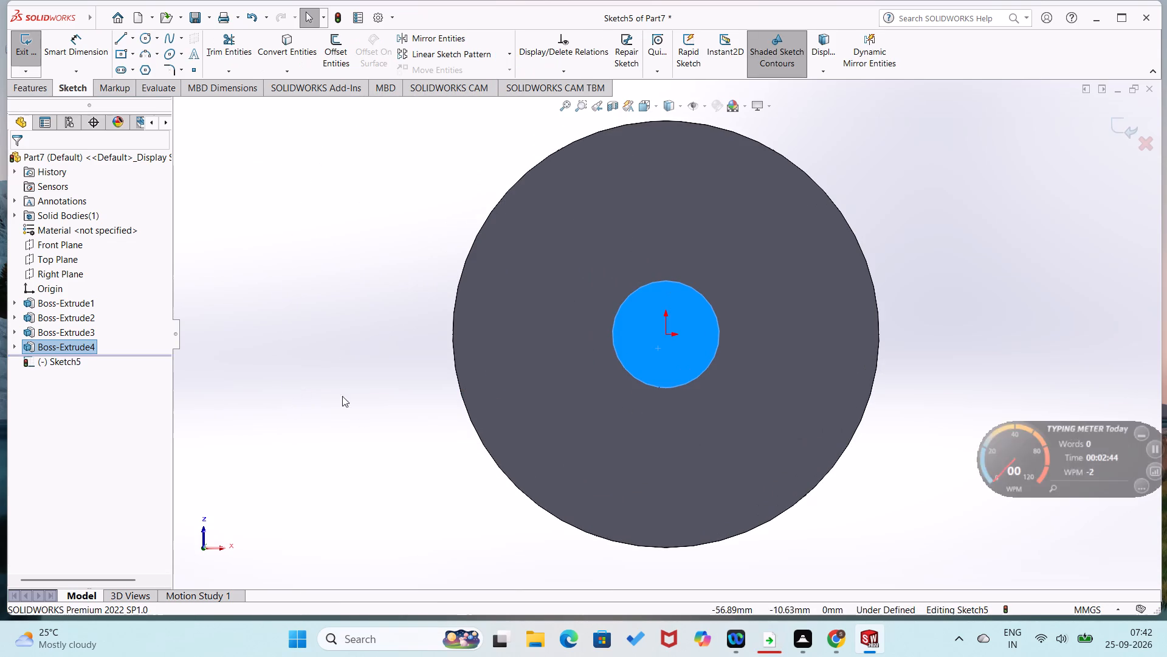
right_click_drag(342, 396, 393, 388)
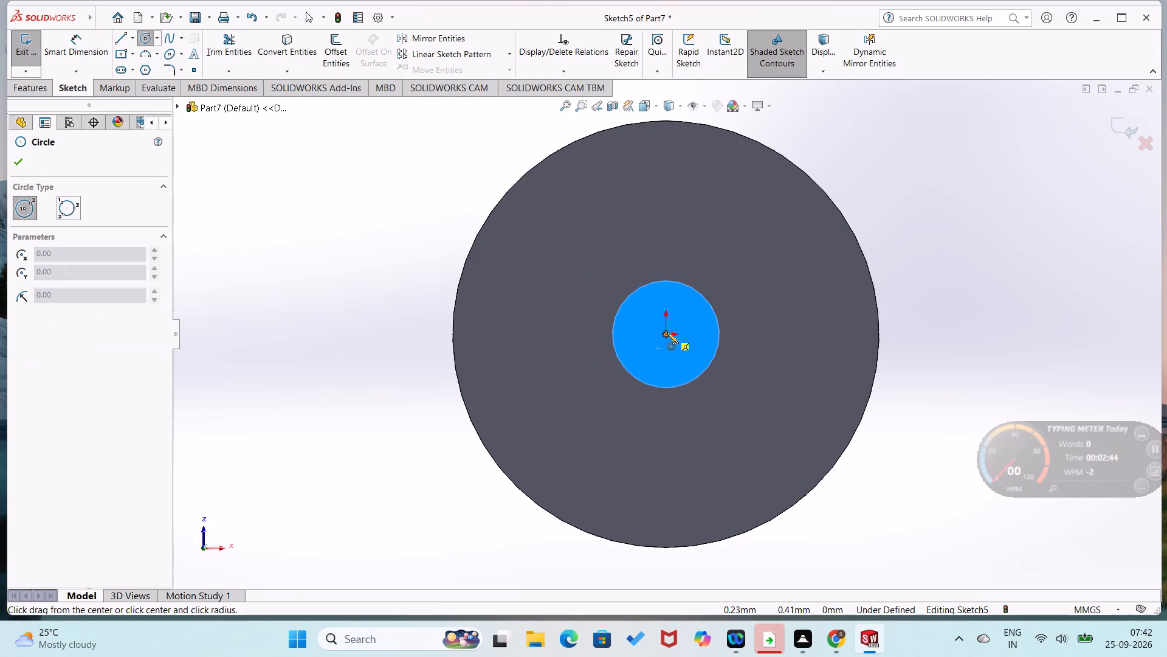
left_click(666, 332)
left_click(674, 357)
right_click_drag(692, 366, 717, 271)
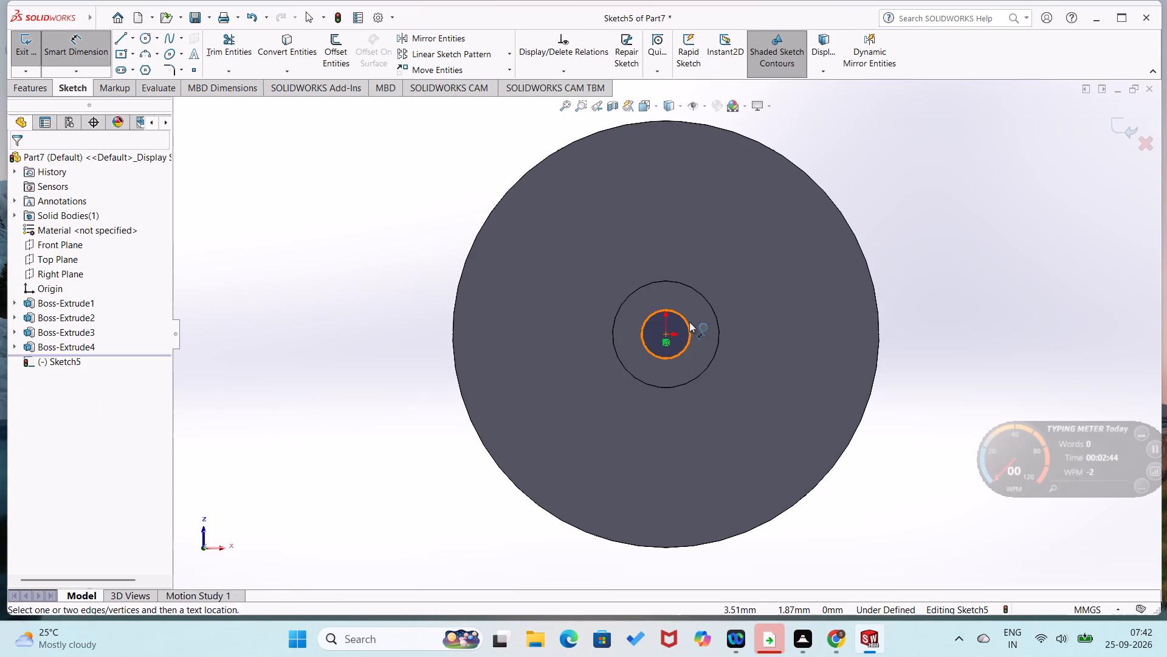
left_click(689, 323)
left_click(708, 335)
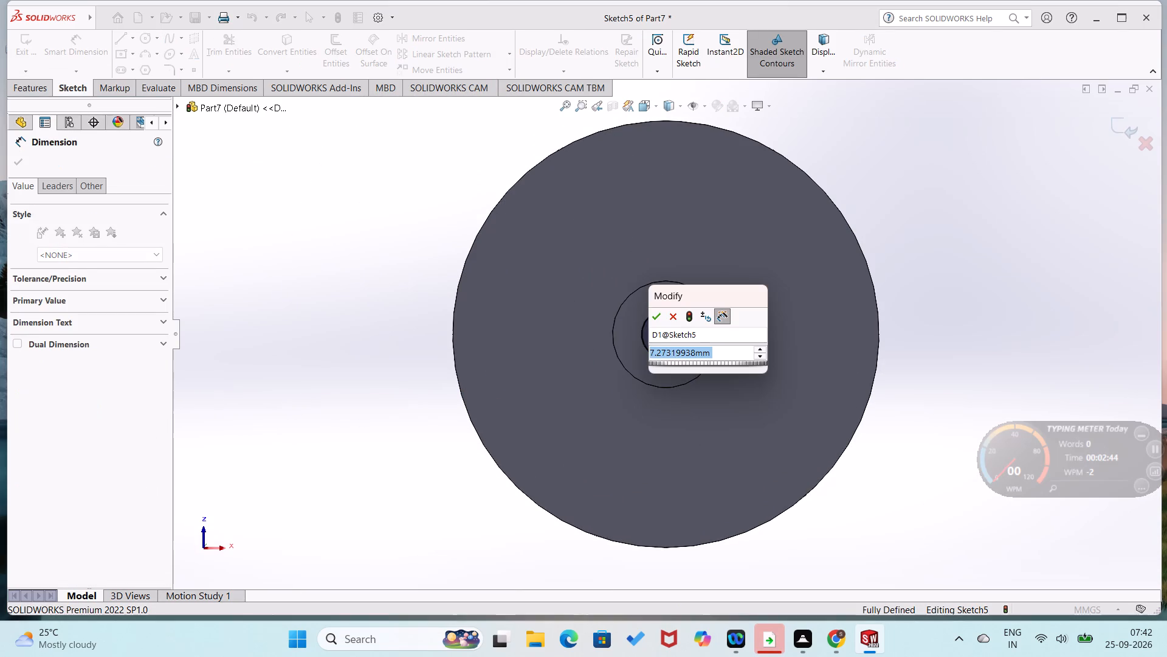
key("6")
key("Return")
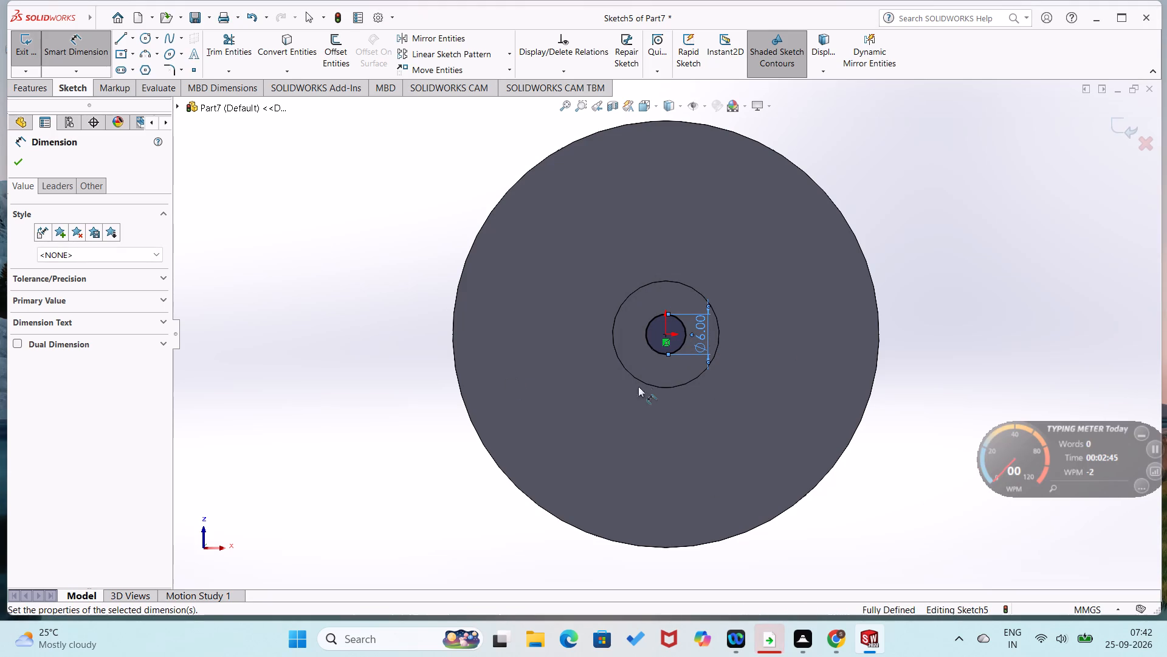
Set the small circle's diameter to 6.5 mm.
double_click(701, 336)
type("6.5")
key("Return")
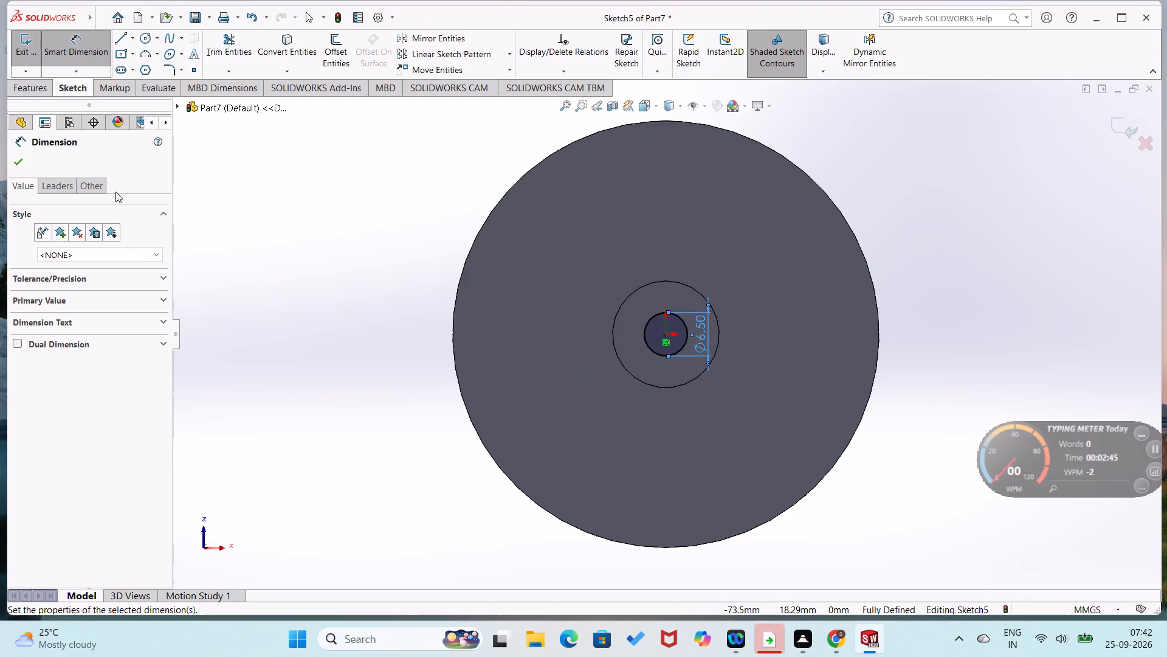
left_click(14, 165)
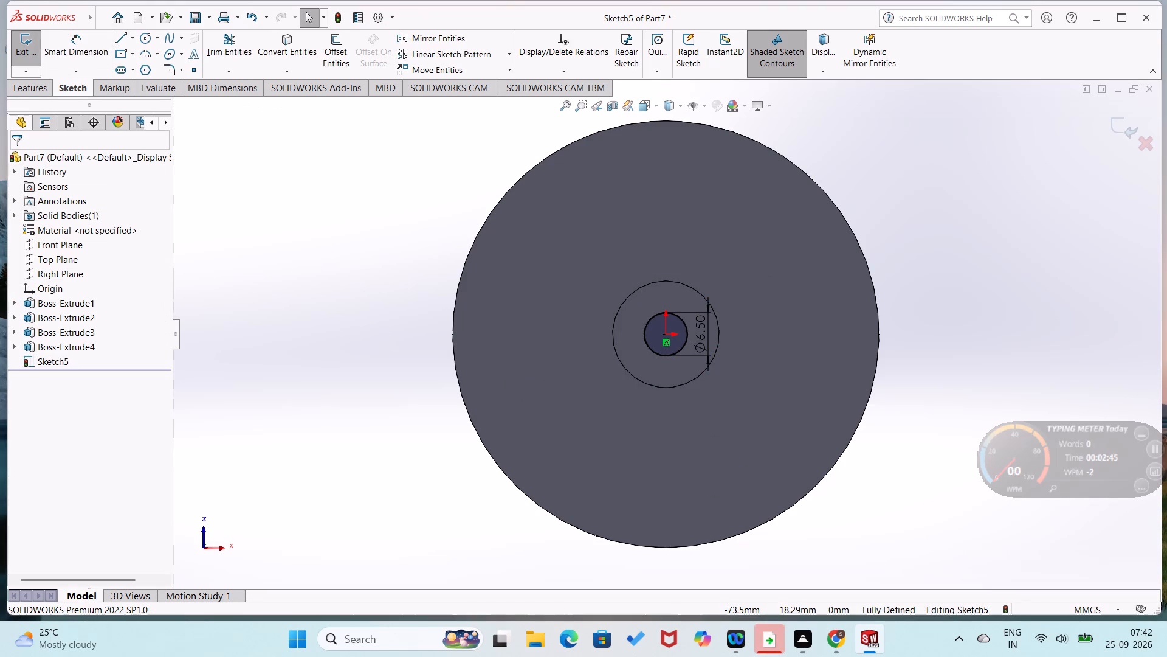
Cut the 6.5 mm circle 12 mm deep into the central boss as a blind hole.
left_click(41, 93)
left_click(225, 52)
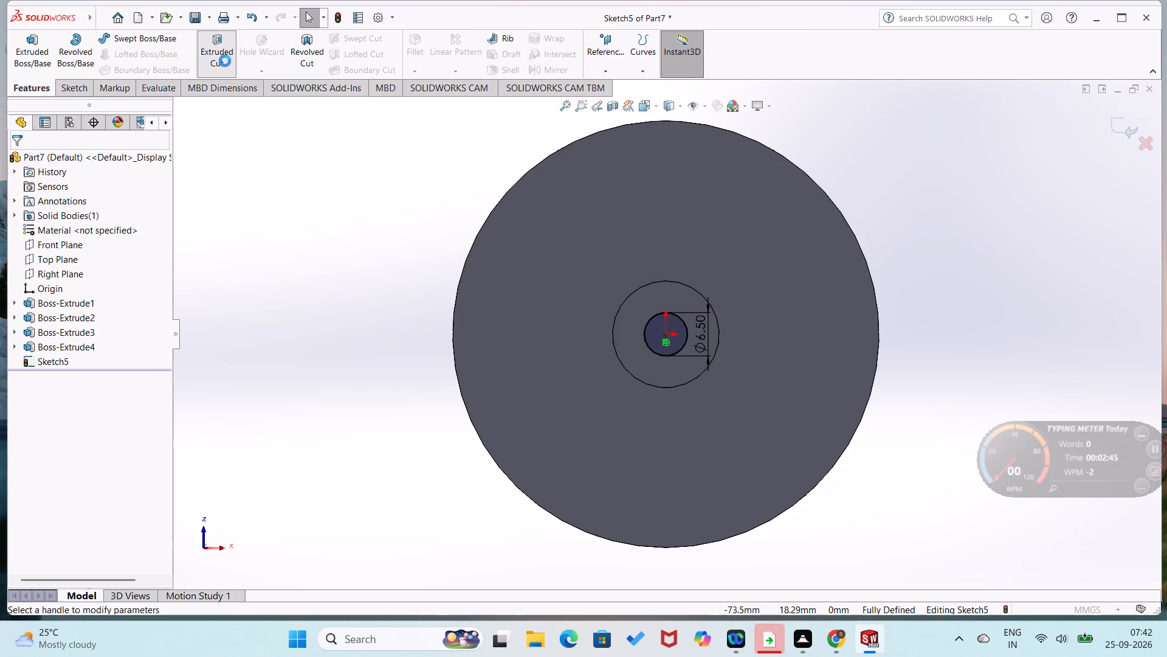
type("12")
key("Return")
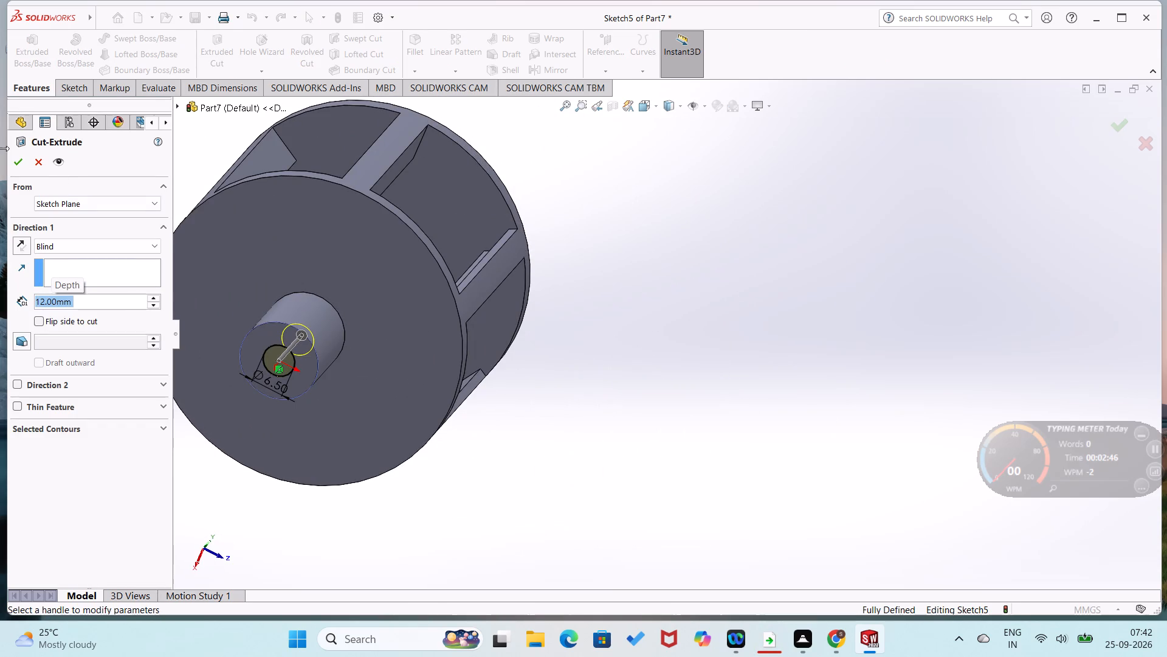
left_click(14, 164)
left_click(579, 444)
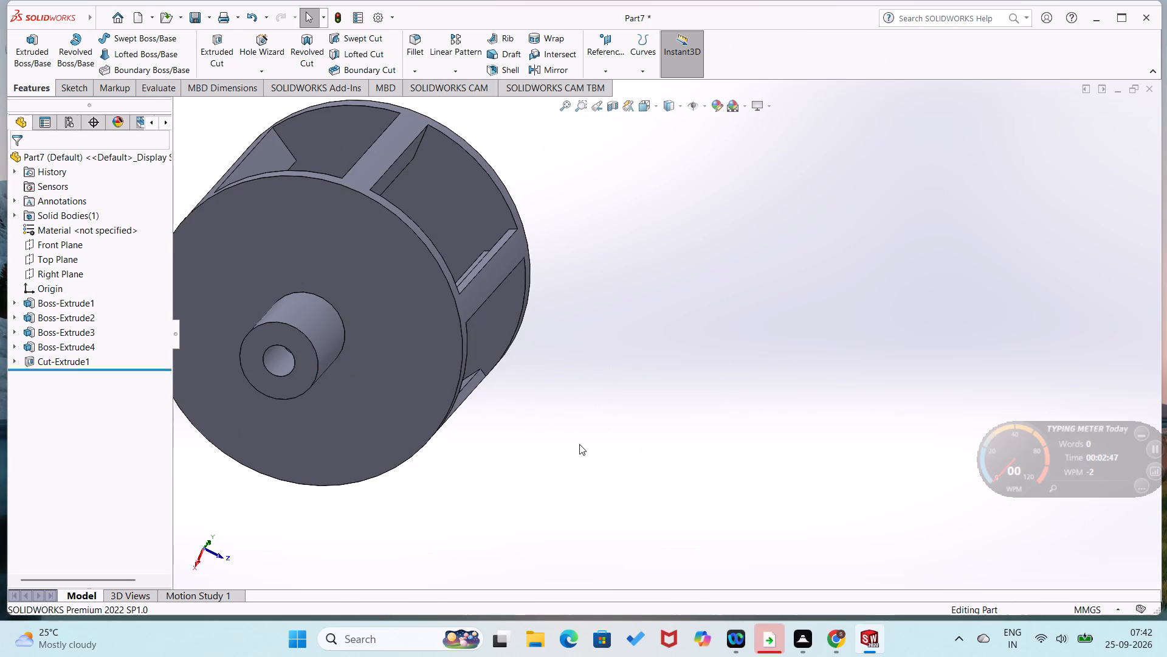
Sketch a 48 mm diameter circle centred on the origin on the outer face of the disc at the opposite end.
scroll(580, 444, "up", 2)
middle_click_drag(554, 492, 487, 574)
middle_click_drag(512, 357, 462, 434)
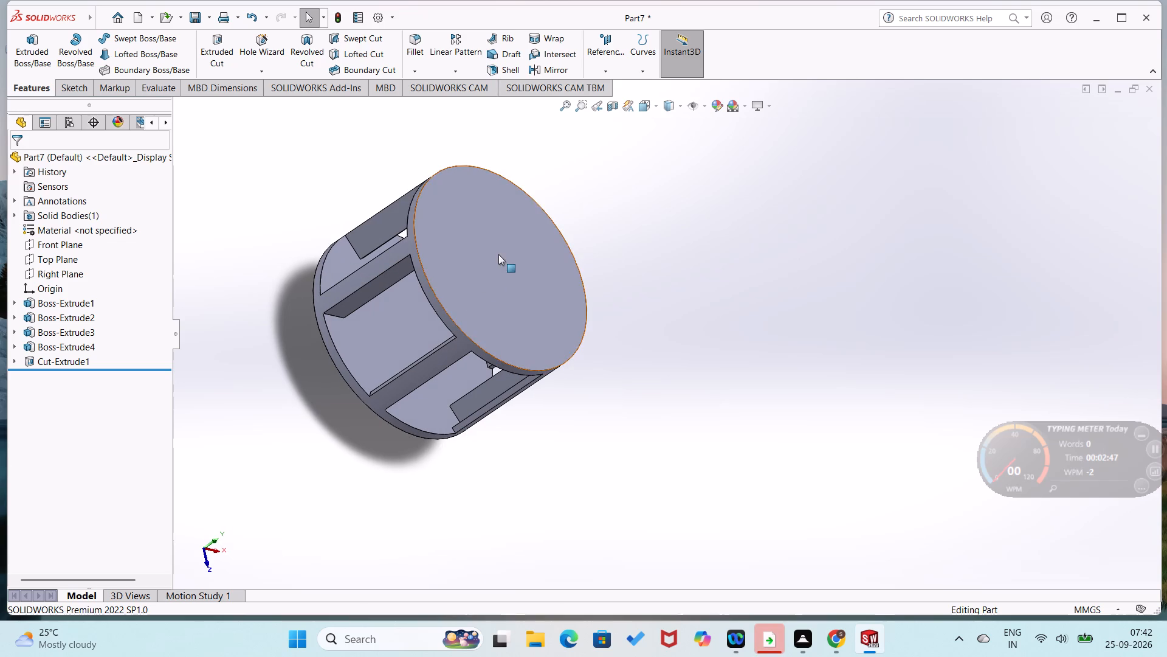
right_click(498, 254)
left_click(532, 240)
right_click_drag(580, 350, 784, 243)
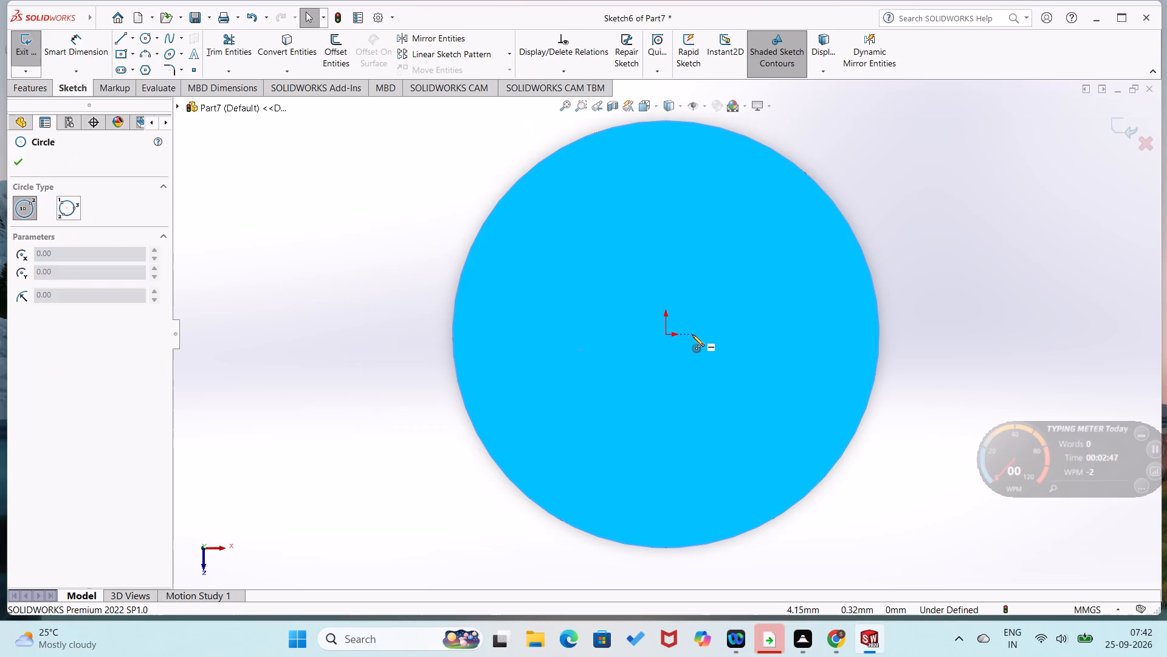
left_click(667, 334)
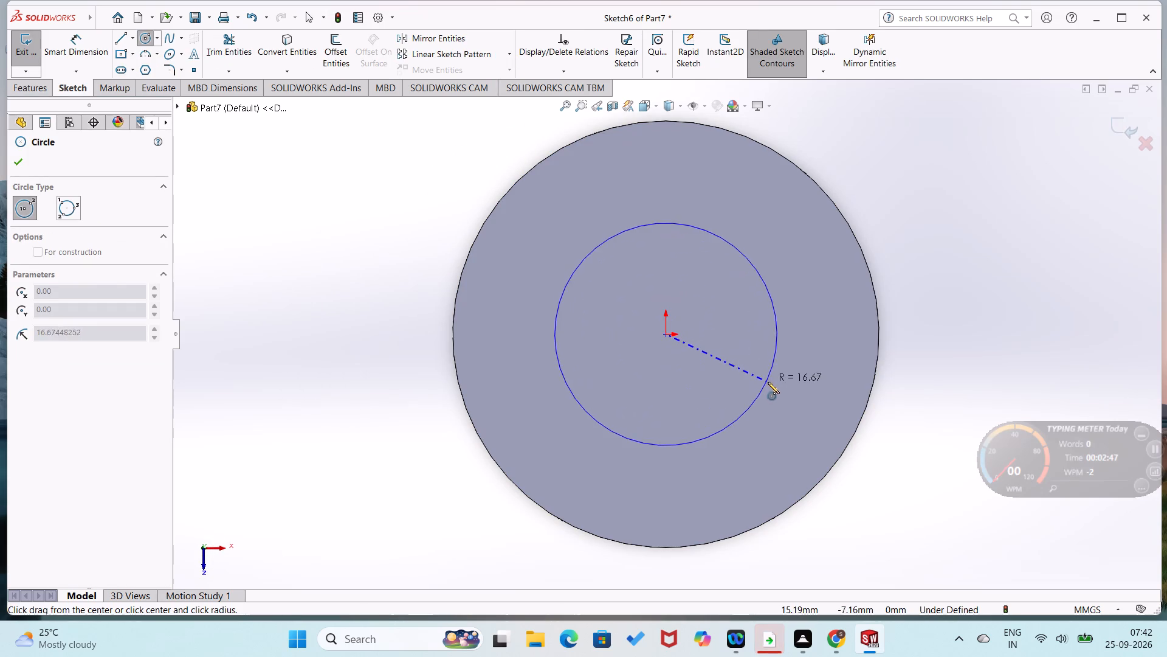
left_click(768, 382)
right_click_drag(813, 383, 824, 293)
left_click(773, 360)
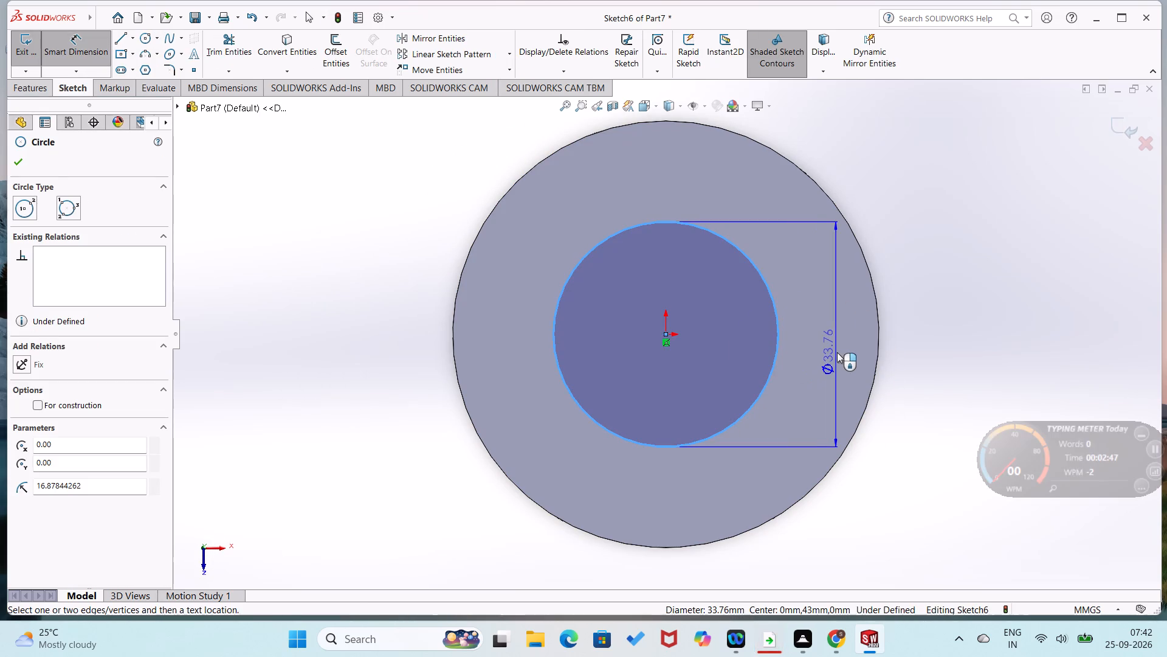
left_click(837, 352)
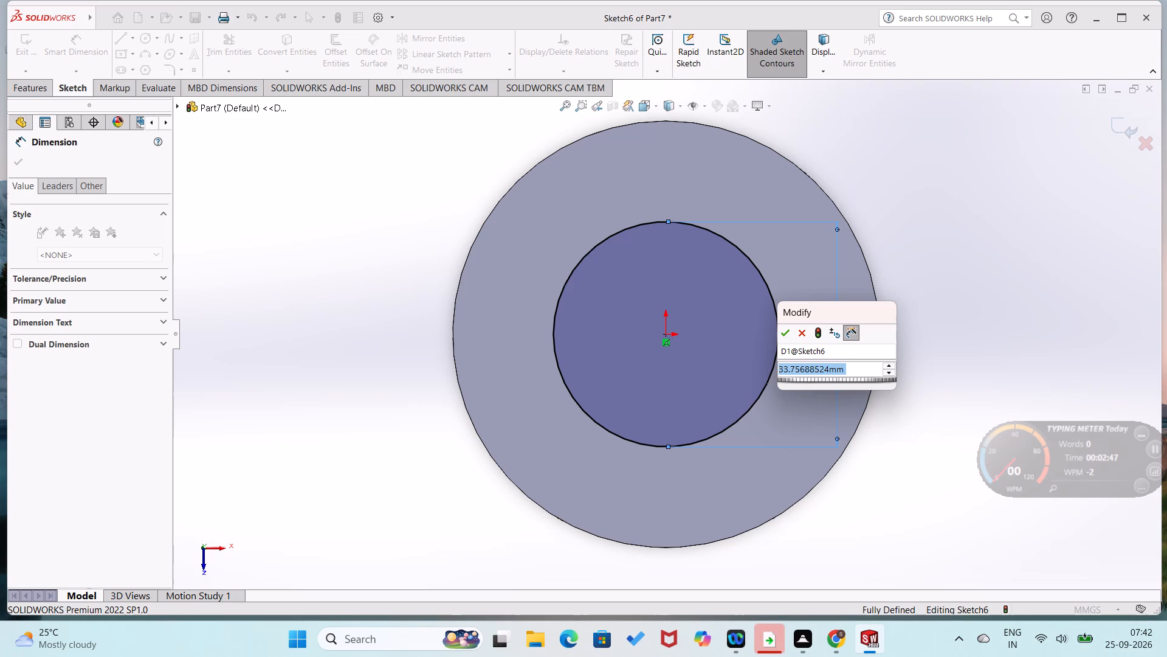
type("48")
key("Return")
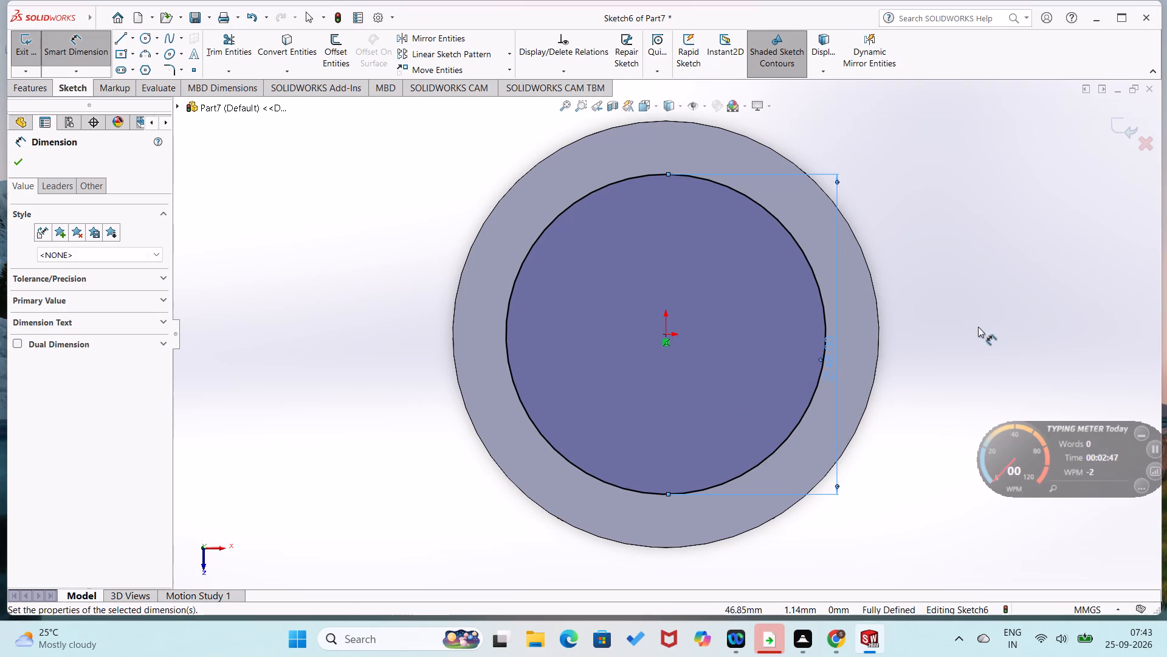
left_click(988, 327)
Cut the 48 mm circle 12 mm deep as a blind cut to open up the end disc opposite the boss.
left_click(32, 88)
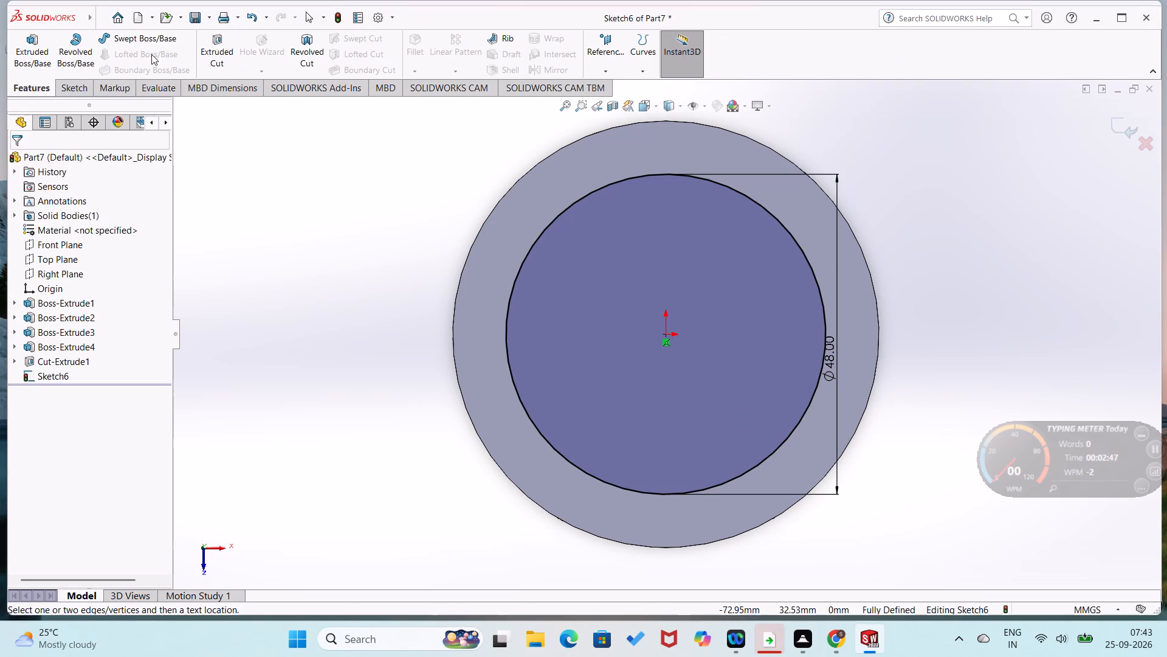
left_click(222, 49)
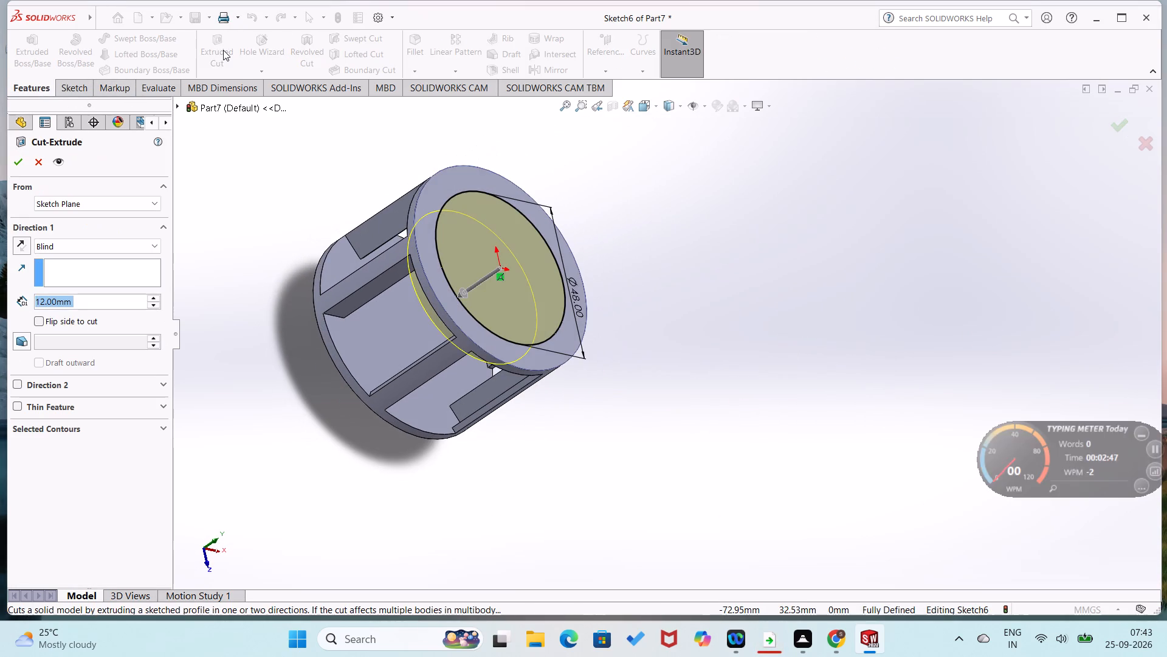
left_click(21, 169)
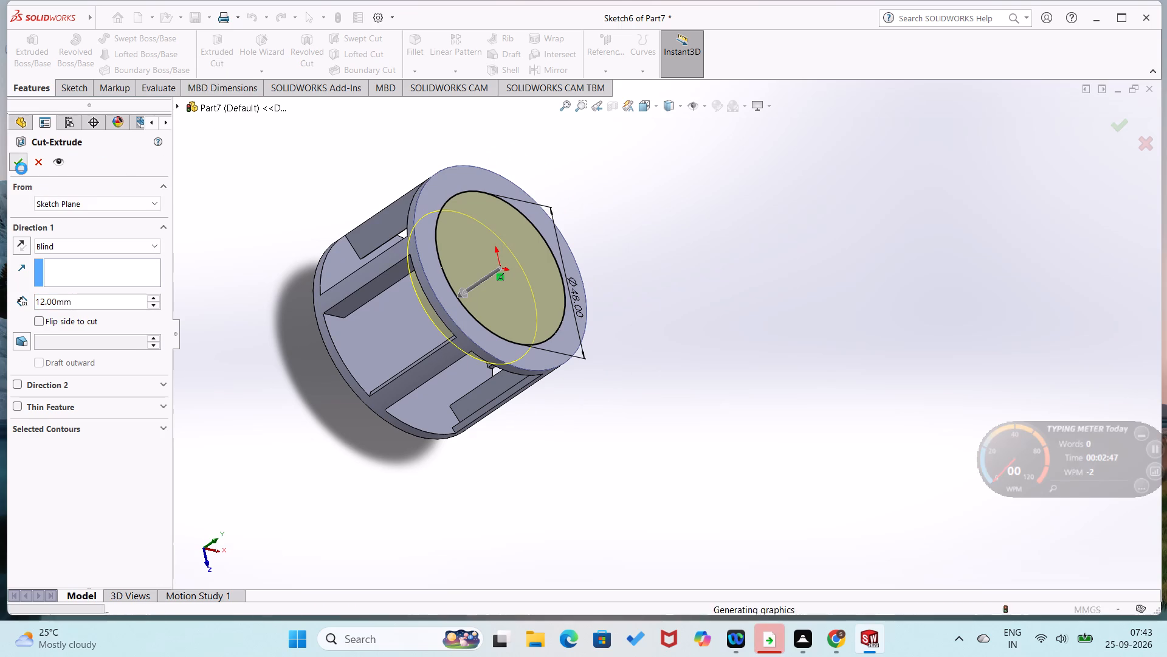
left_click(281, 406)
middle_click_drag(291, 406, 331, 389)
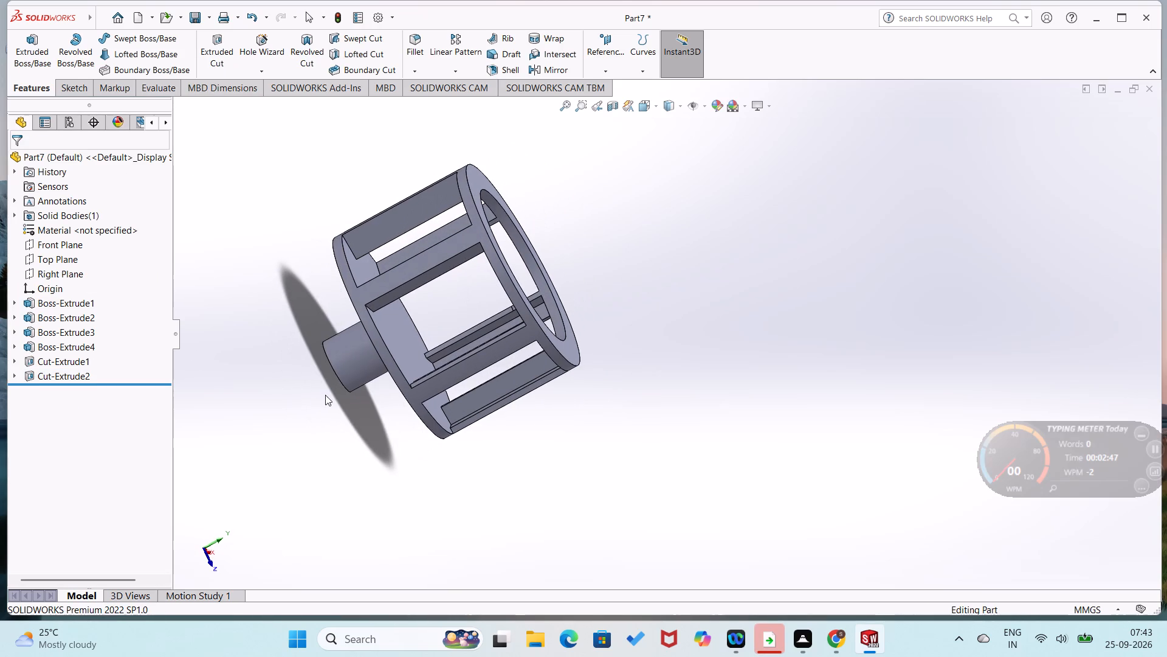
key("ctrl+7")
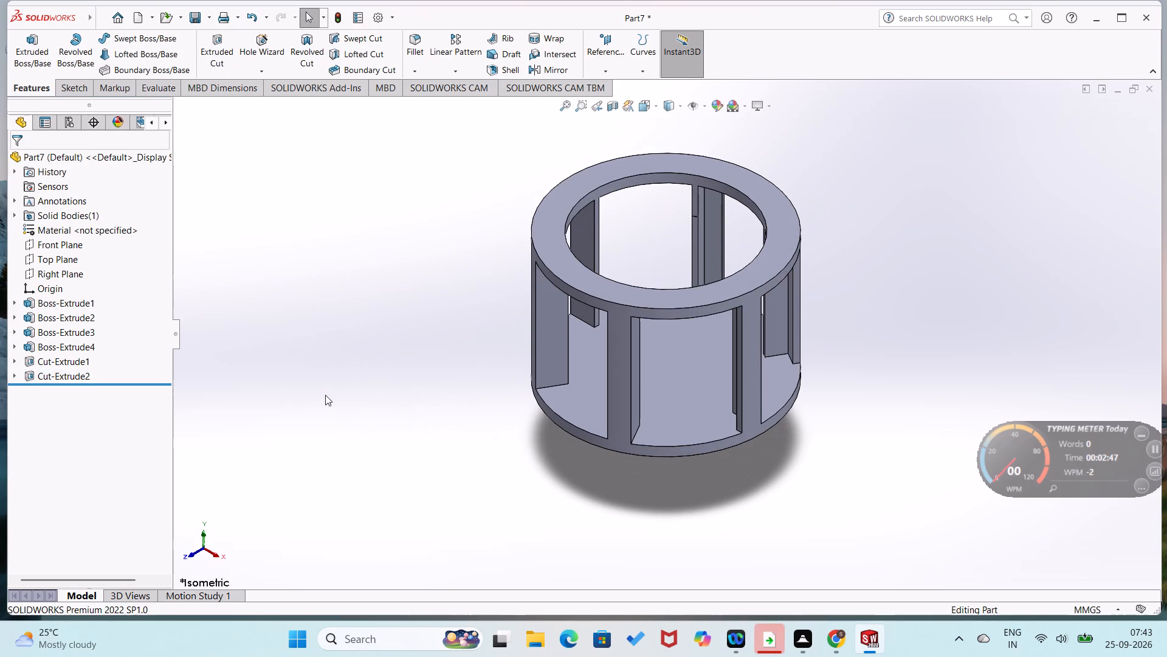
Save the part in the Documents folder under the name "fridayy homee".
middle_click_drag(525, 541, 466, 465)
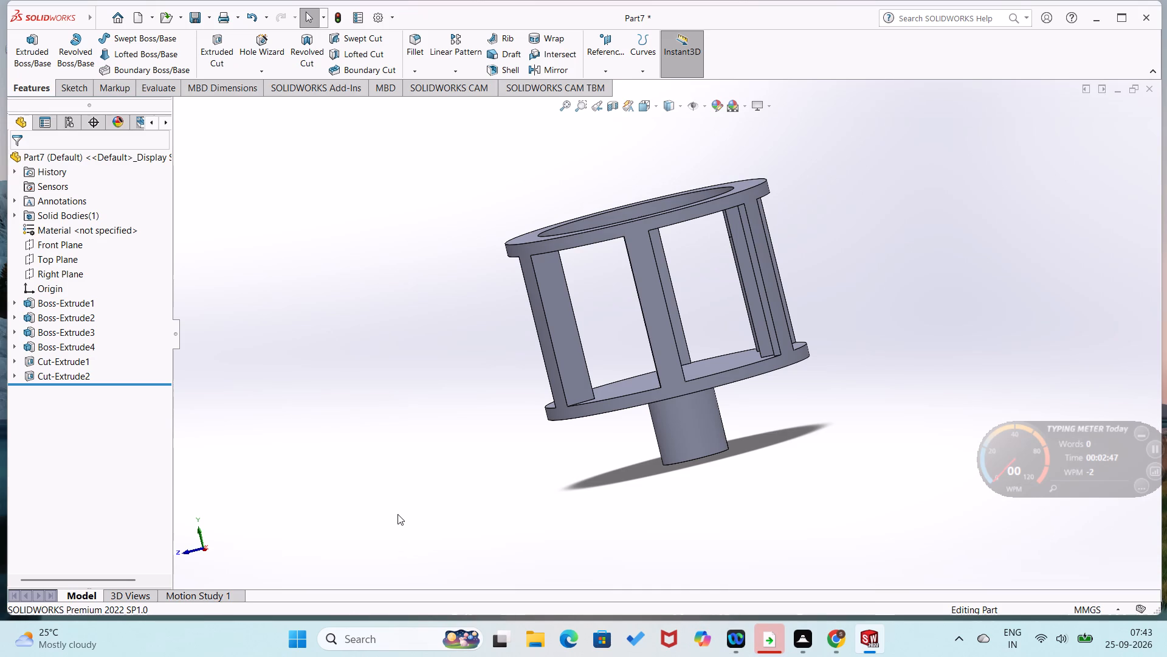
key("ctrl+s")
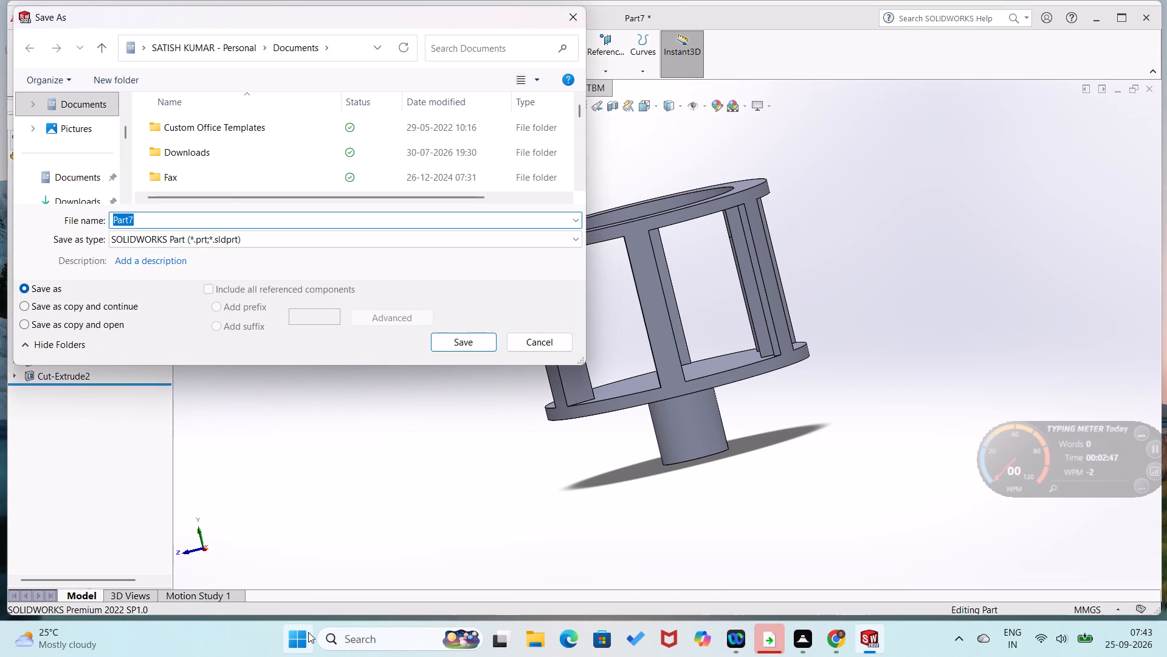
key("f")
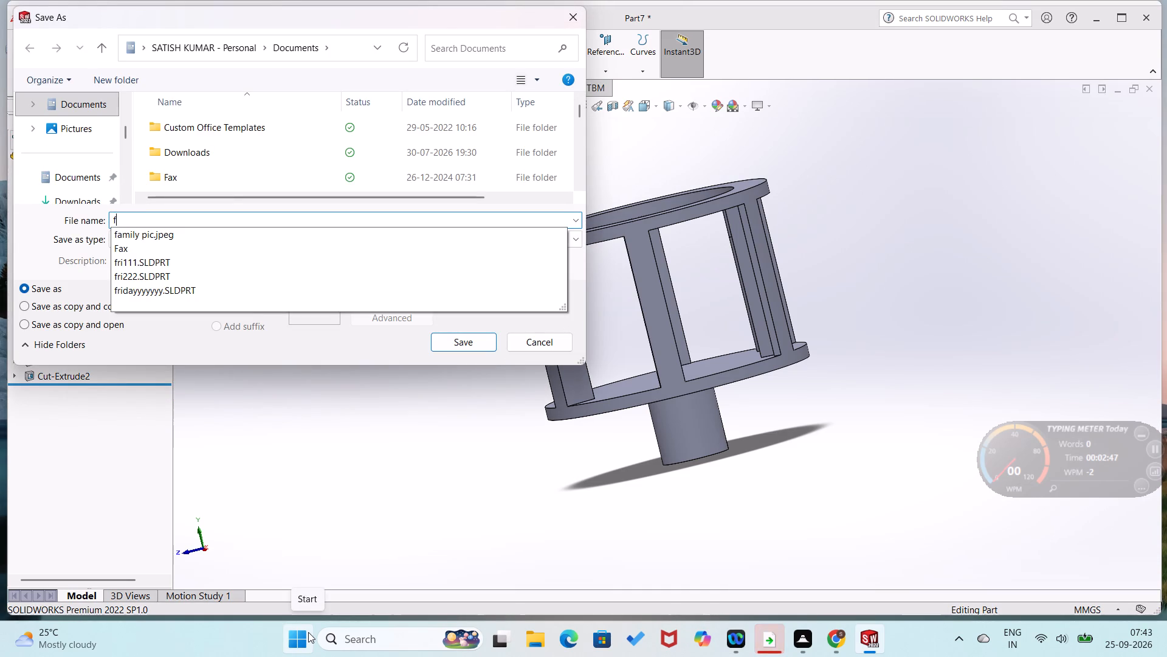
type("ri")
type("dayy")
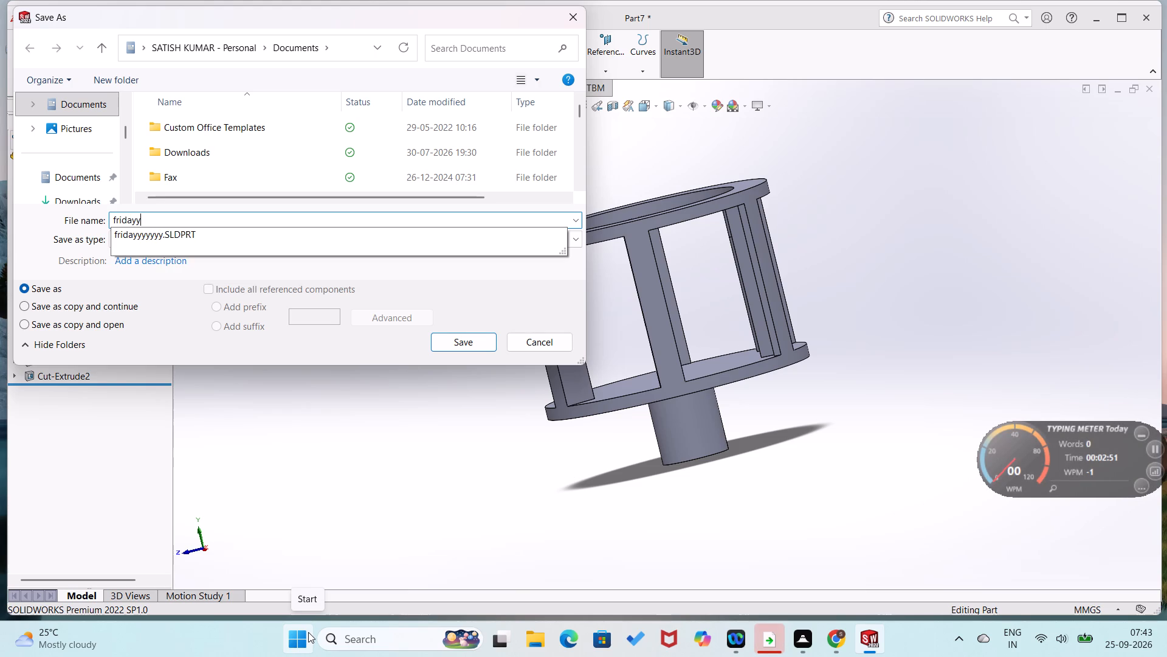
key("space")
type("homee")
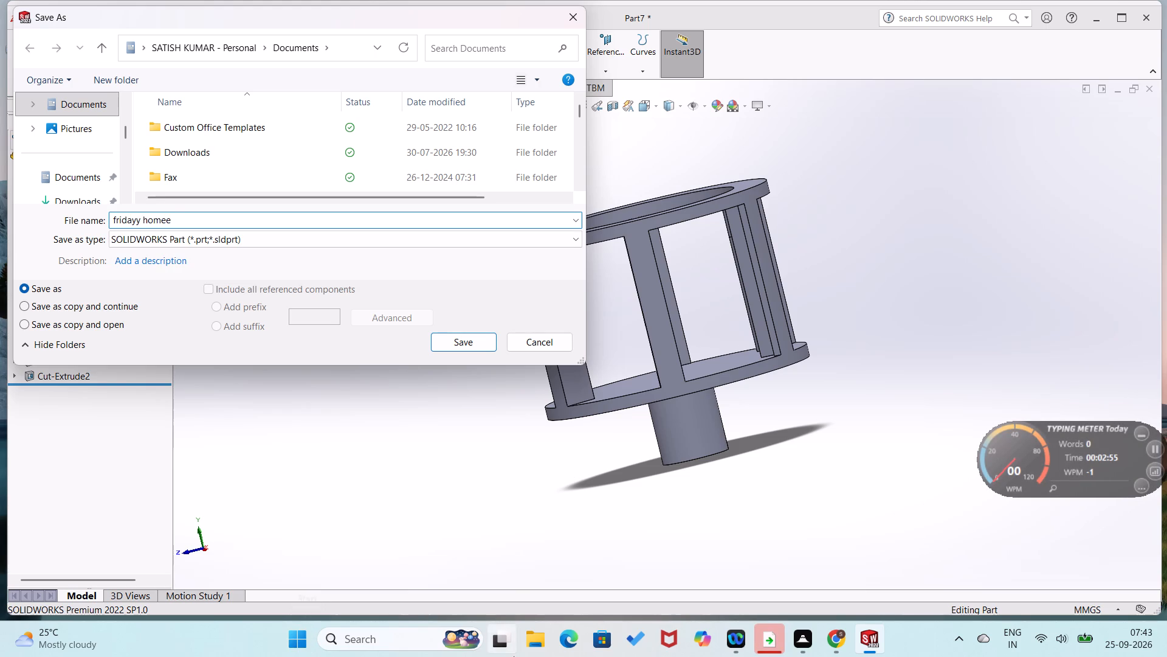
left_click(484, 347)
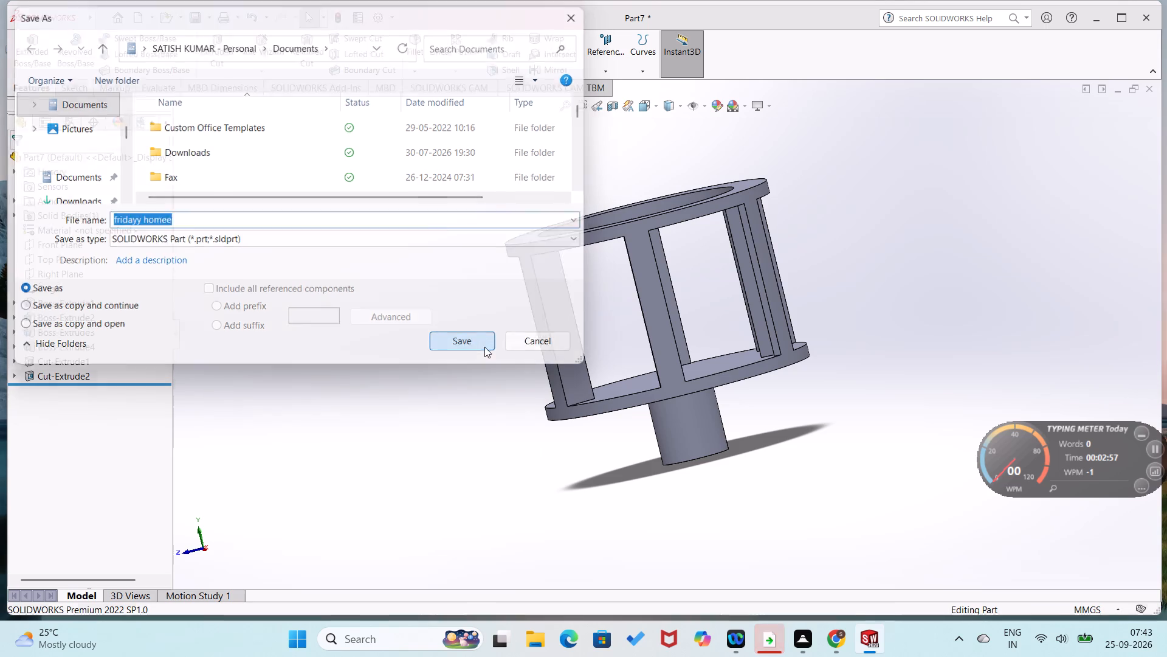